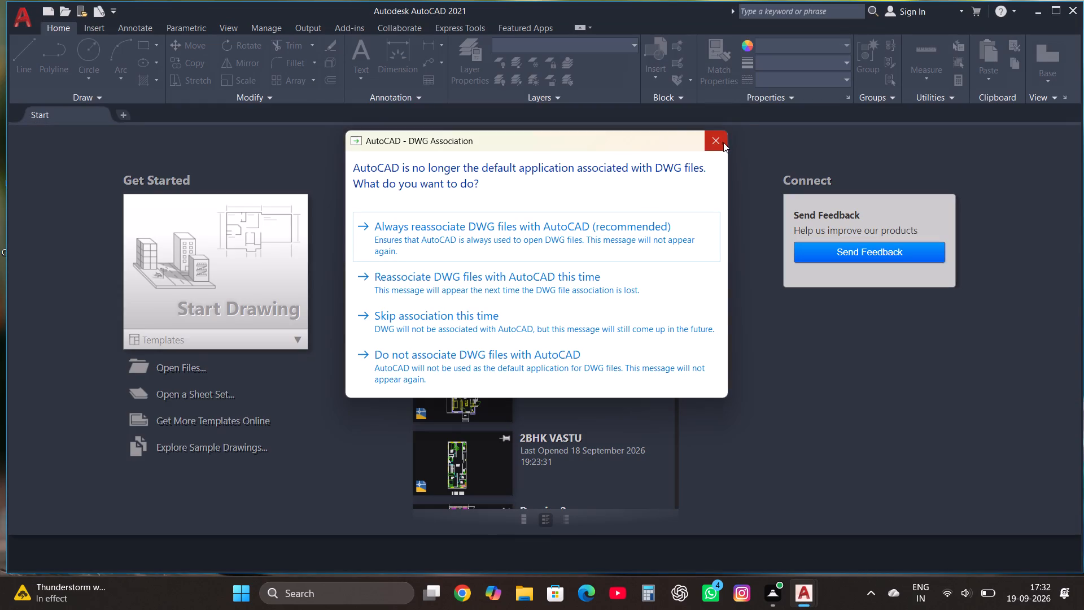
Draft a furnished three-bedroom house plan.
Dismiss the DWG association prompt without choosing an option and start a new drawing.
click(722, 142)
click(241, 280)
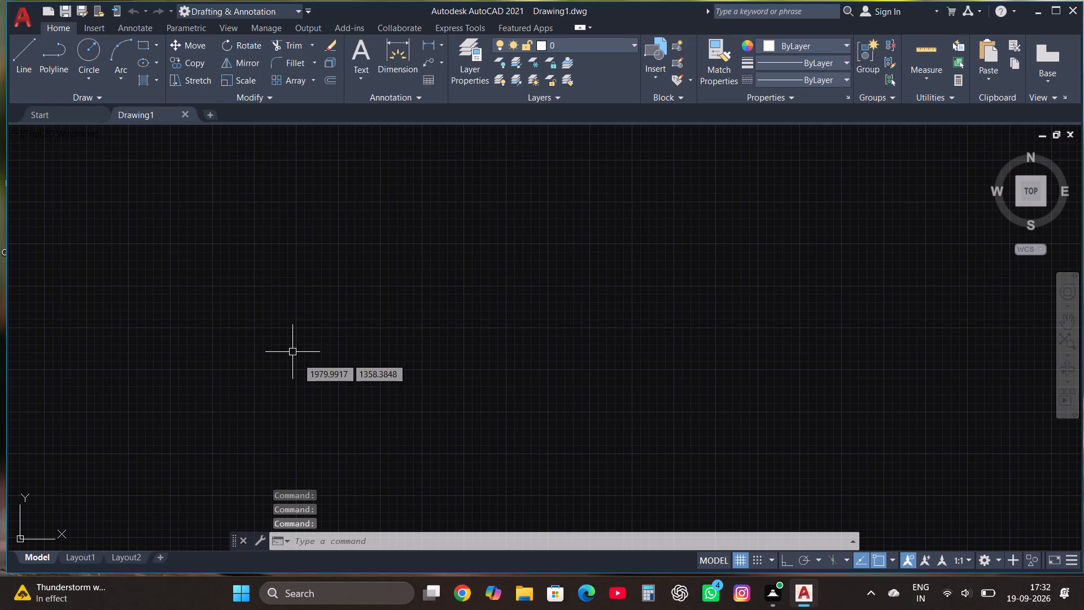
Enable Maintain a log file in the Open and Save options and run LOGFILEON.
text(OPT)
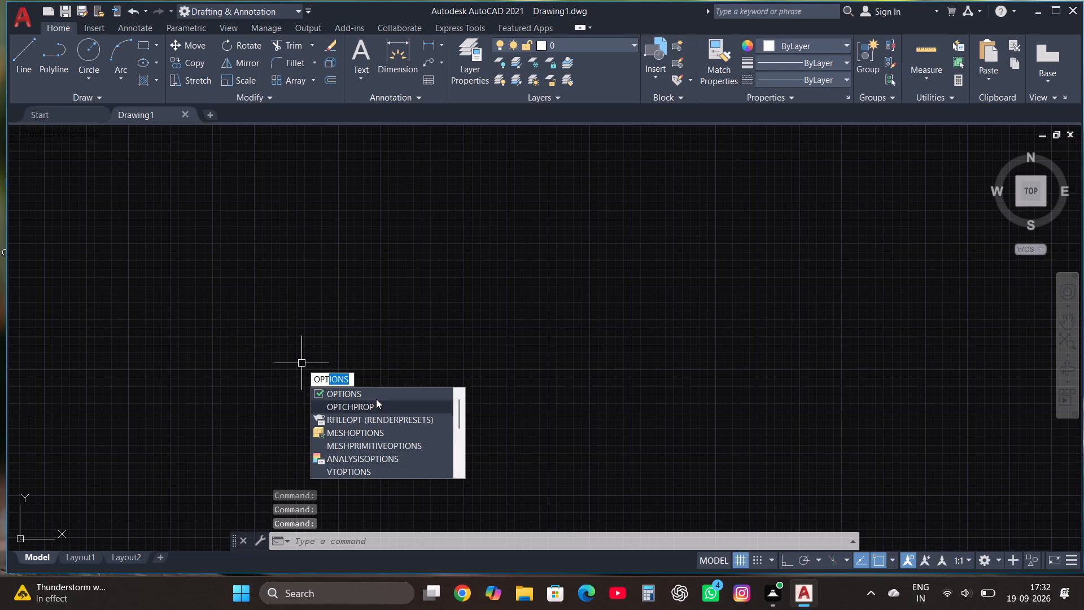
click(376, 396)
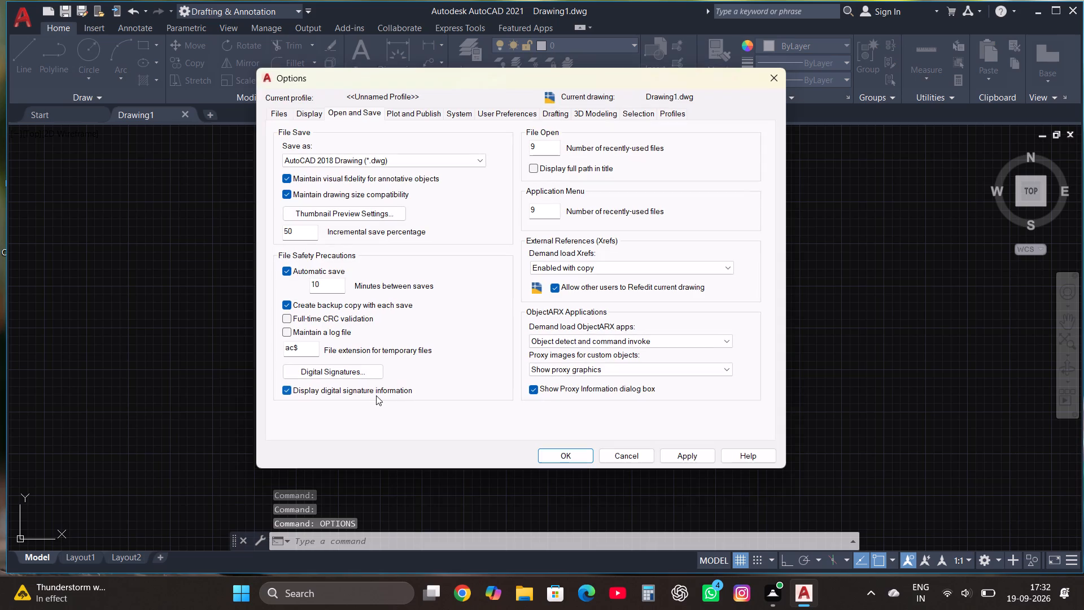
click(292, 337)
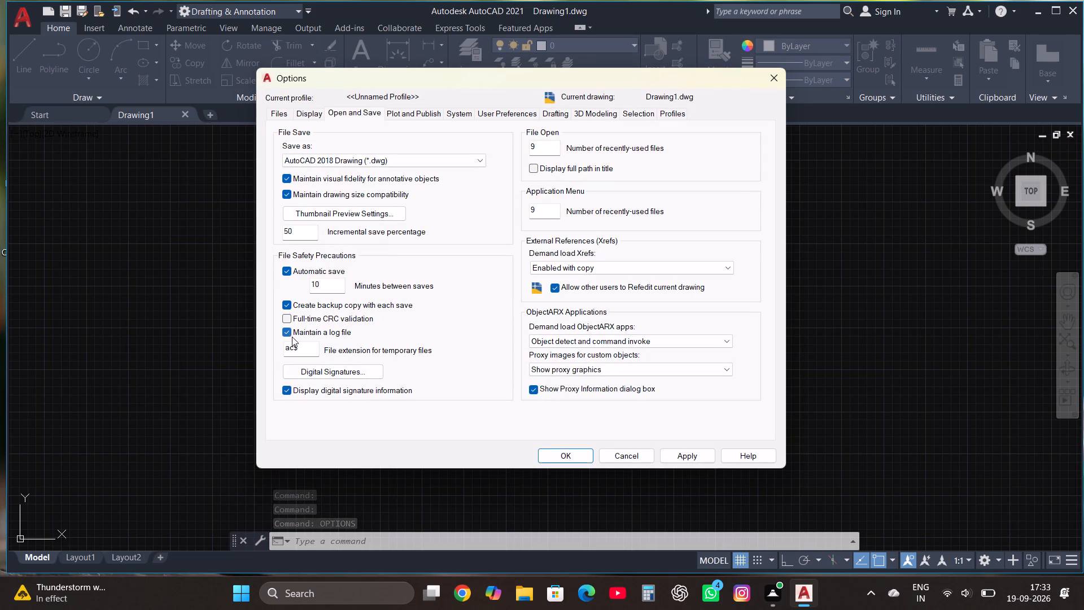
click(559, 456)
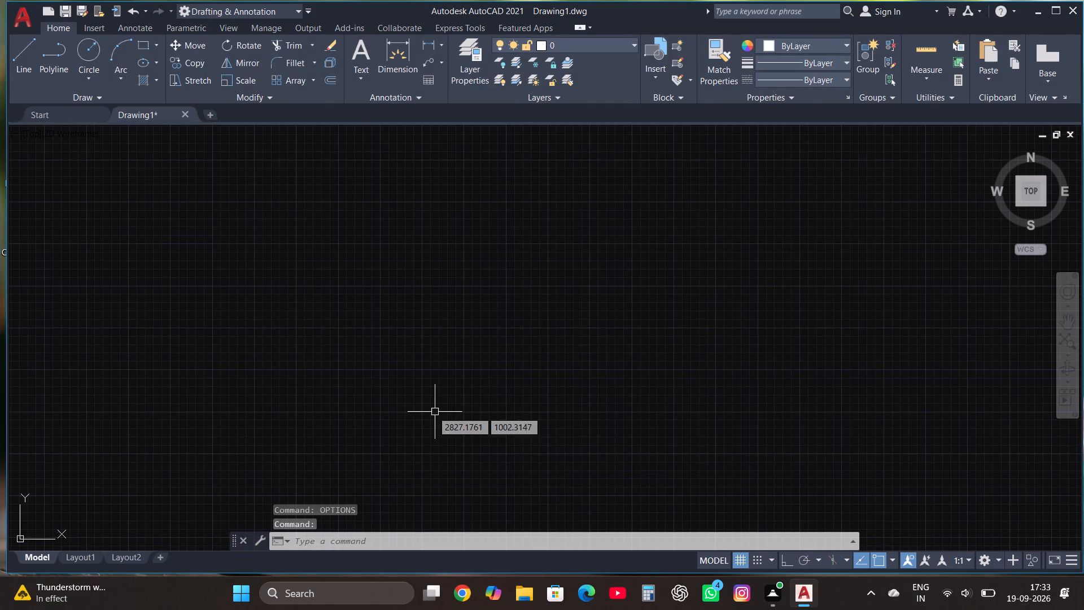
text(LOG)
click(437, 431)
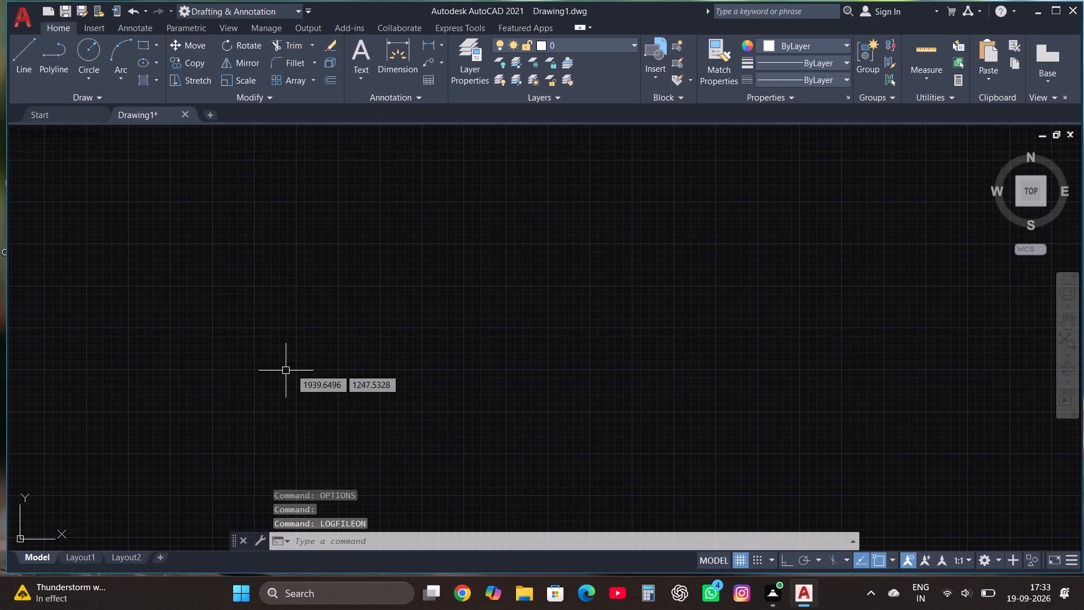
Configure the drawing units to Architectural length, precision 0'-0", with Inches as the insertion scale.
text(UN)
key(Return)
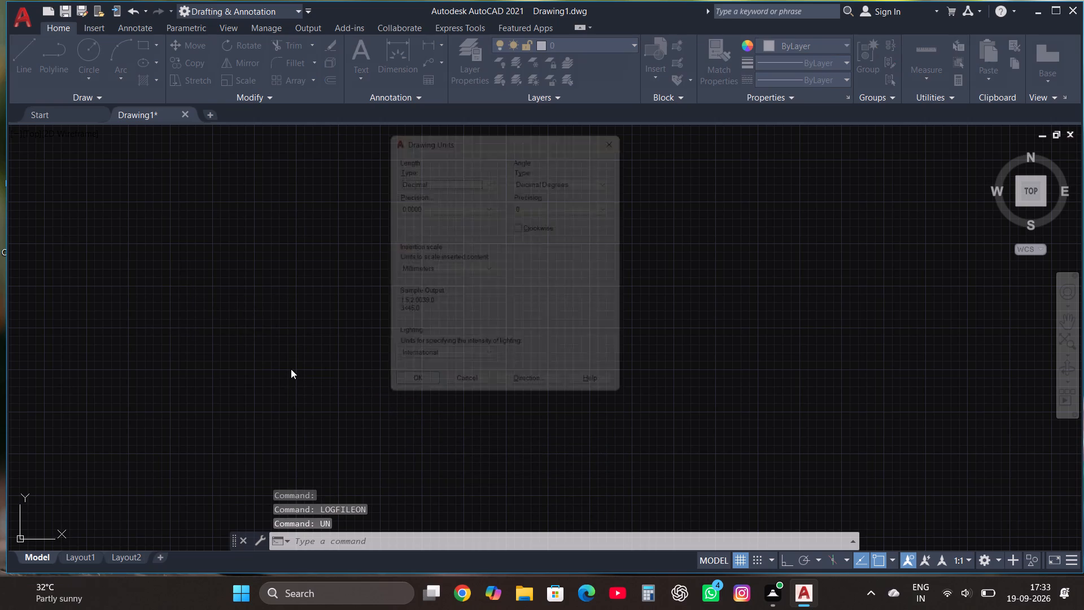
click(474, 177)
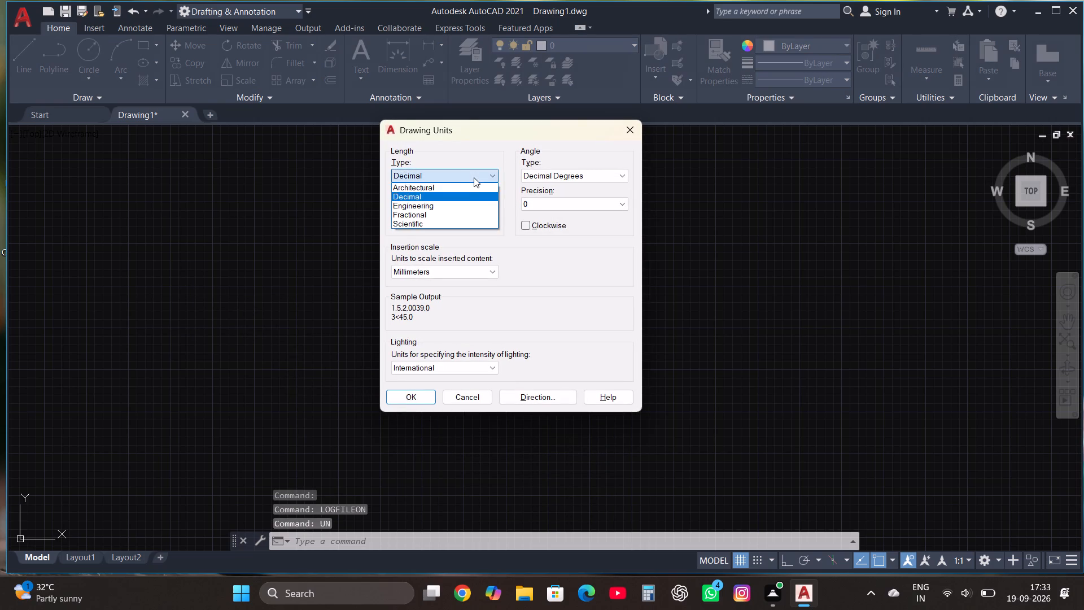
click(448, 189)
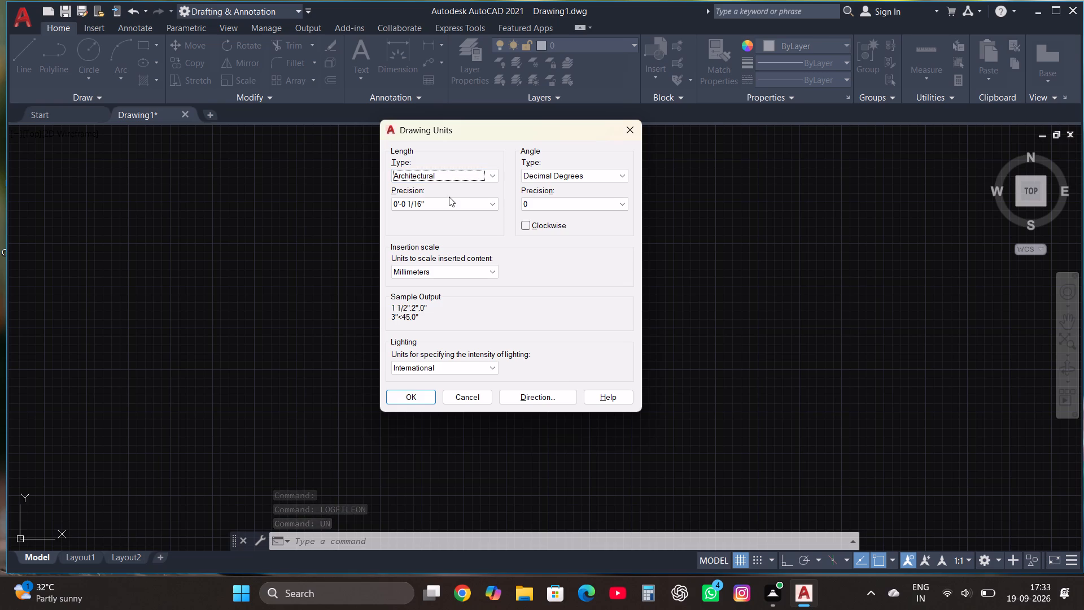
click(448, 202)
click(425, 216)
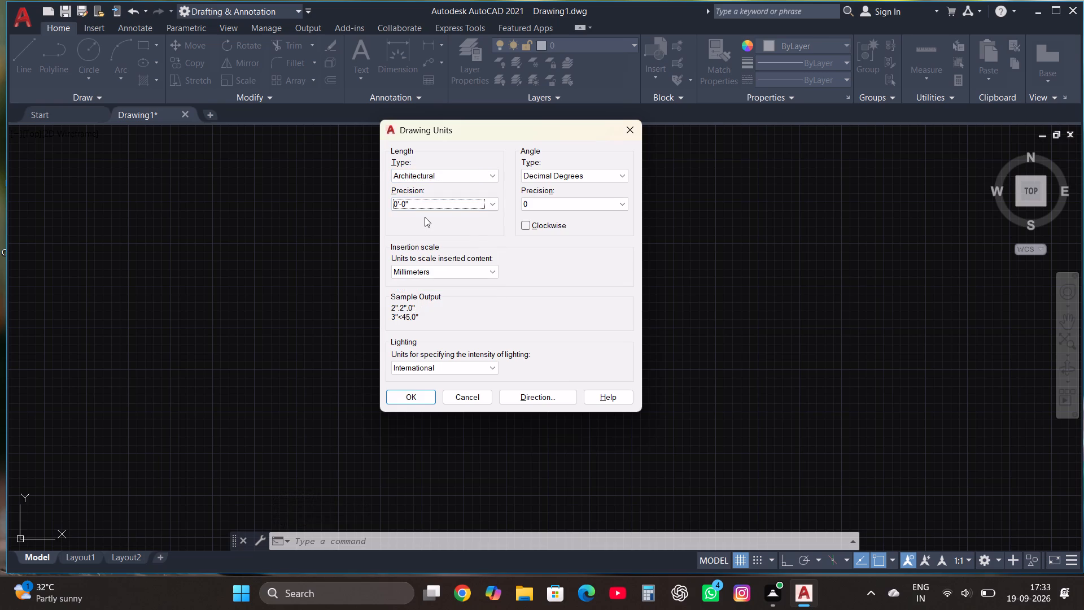
click(449, 269)
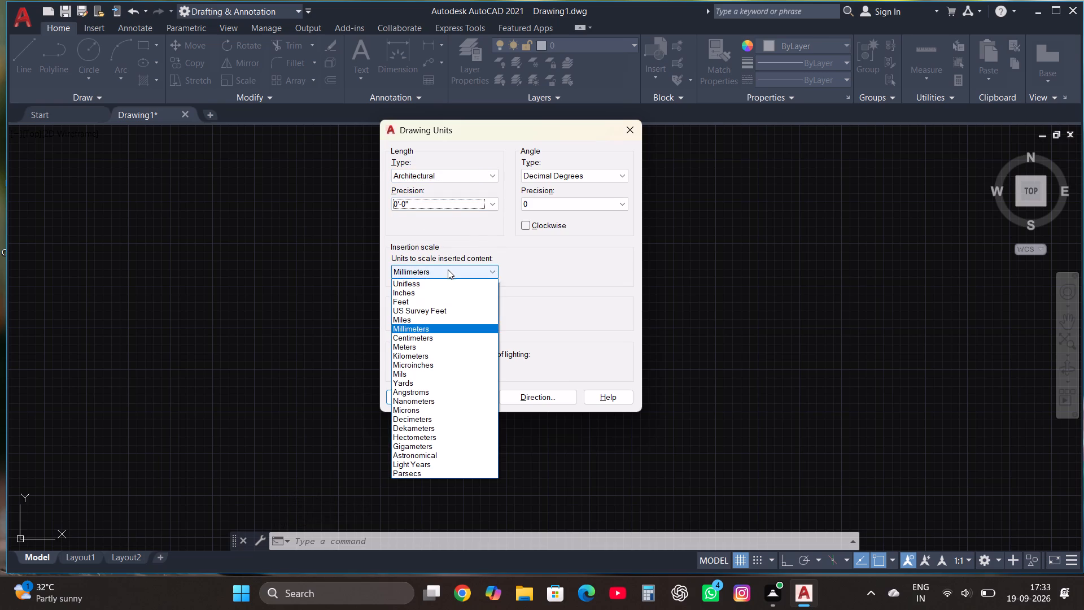
click(410, 295)
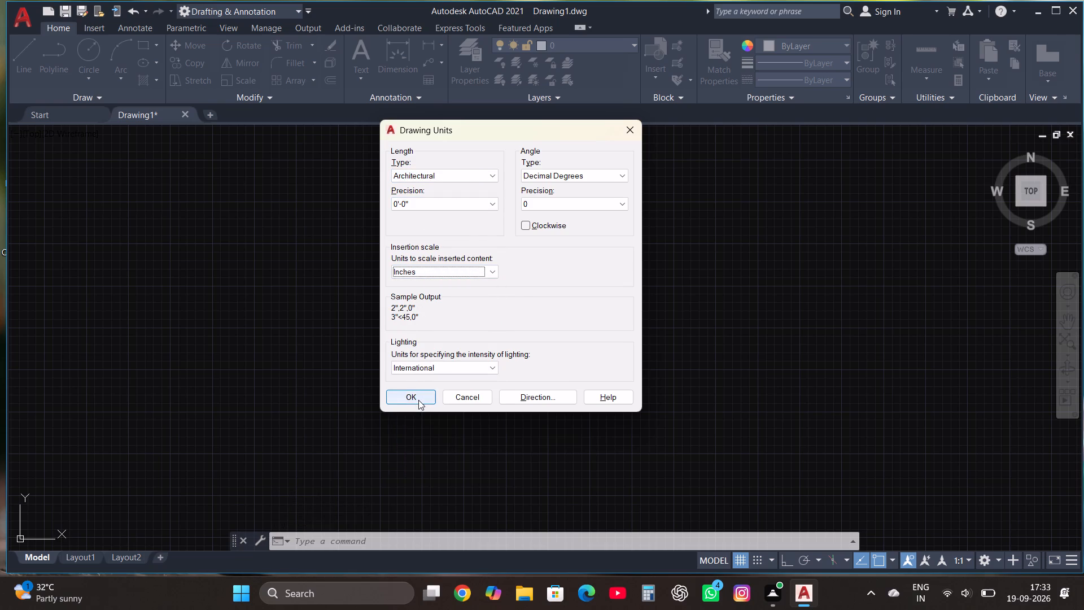
click(418, 400)
Modify the ISO-25 dimension style's primary units to Architectural format with precision 0'-0".
text(DIM)
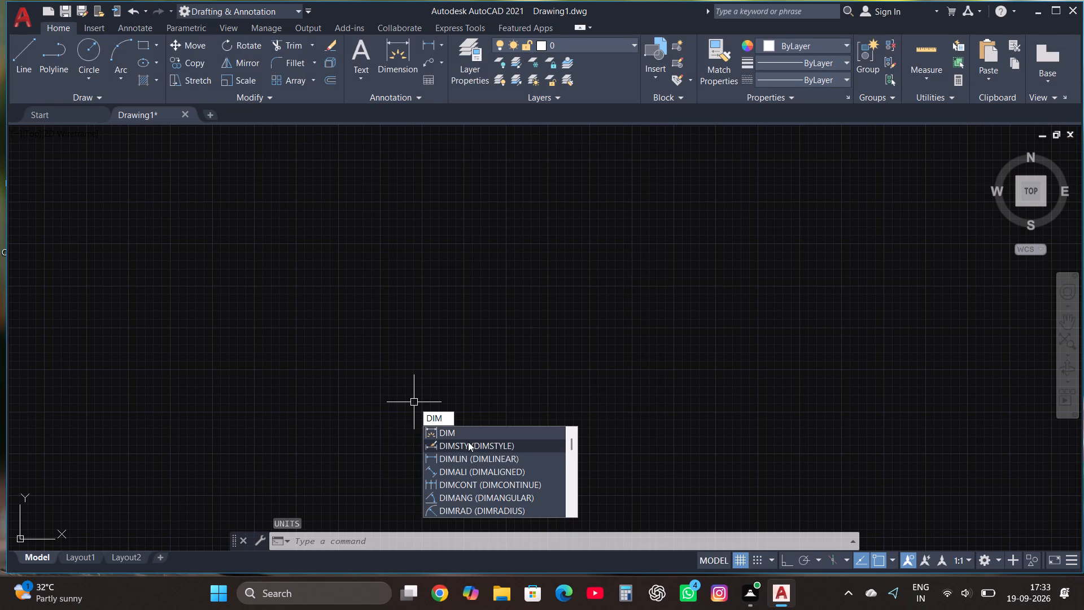
click(469, 443)
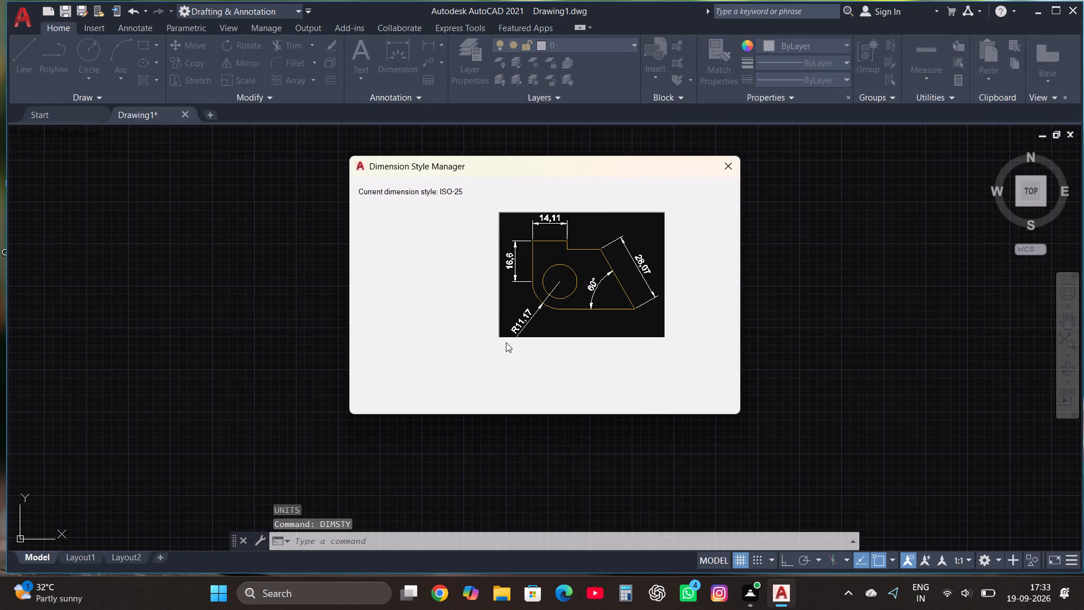
click(713, 262)
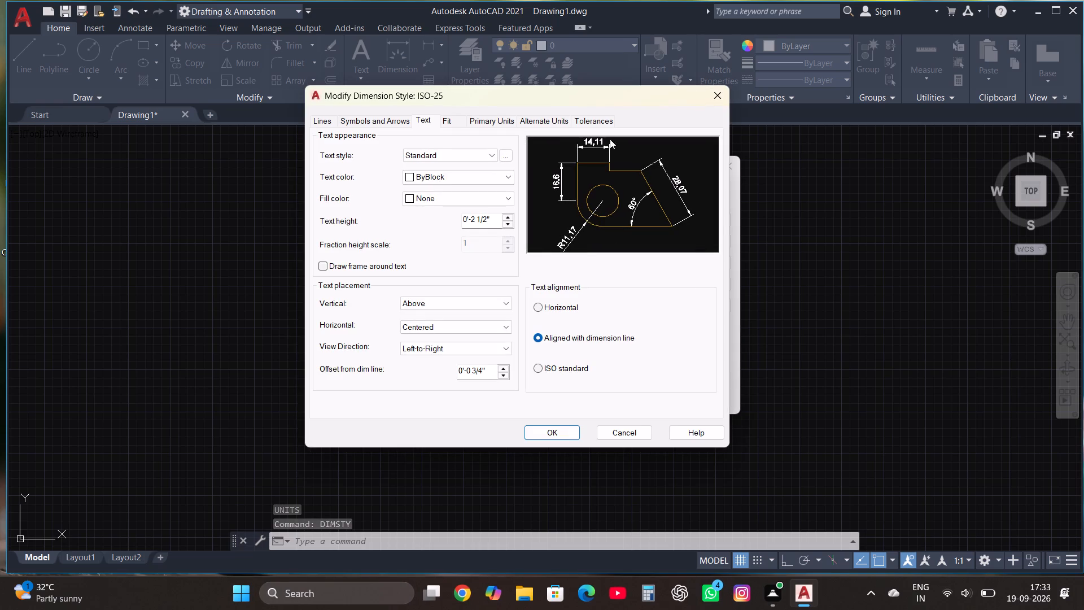
click(492, 118)
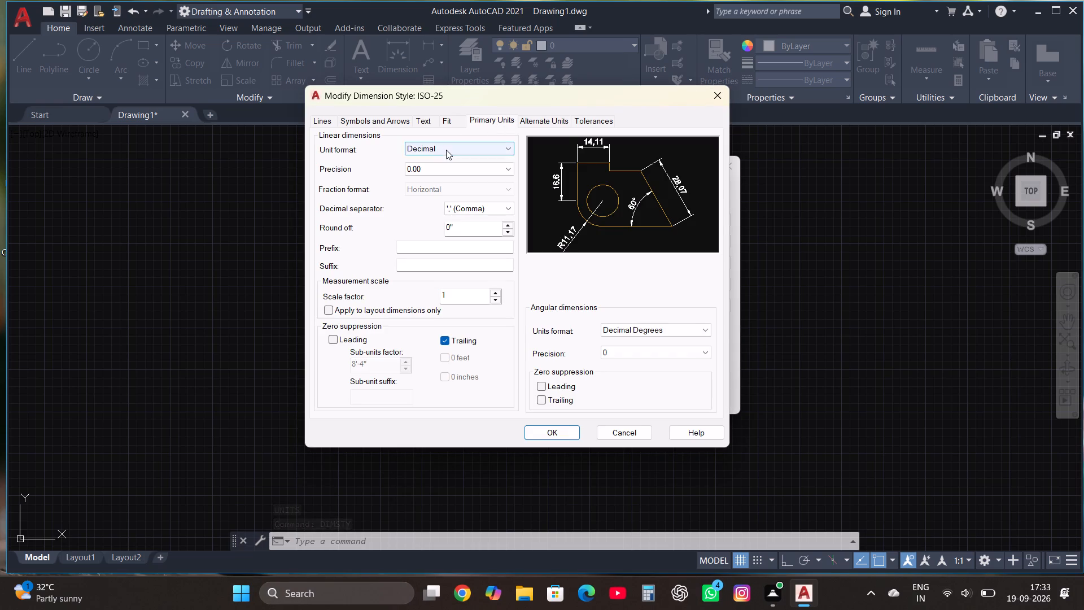
click(446, 150)
click(425, 189)
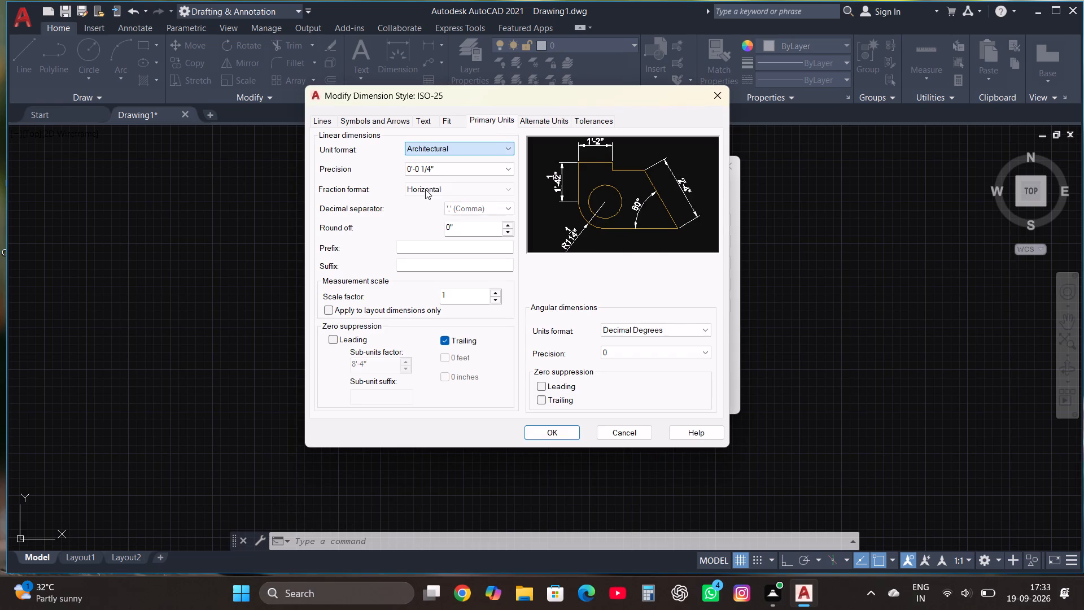
click(442, 172)
click(434, 184)
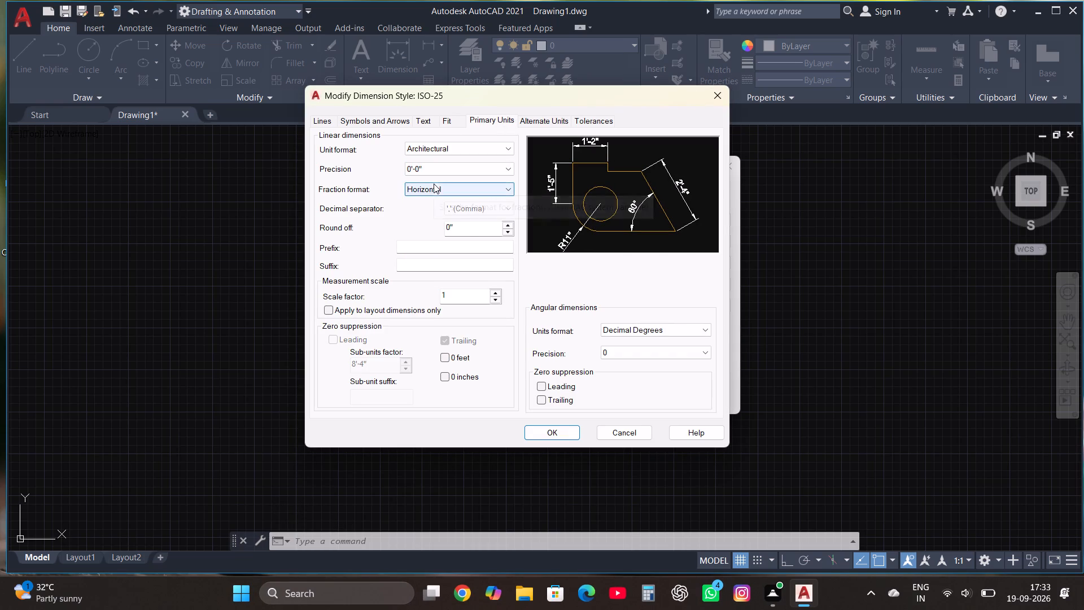
Set the ISO-25 dimension text height to 1', make the style current and close the Dimension Style Manager.
click(422, 119)
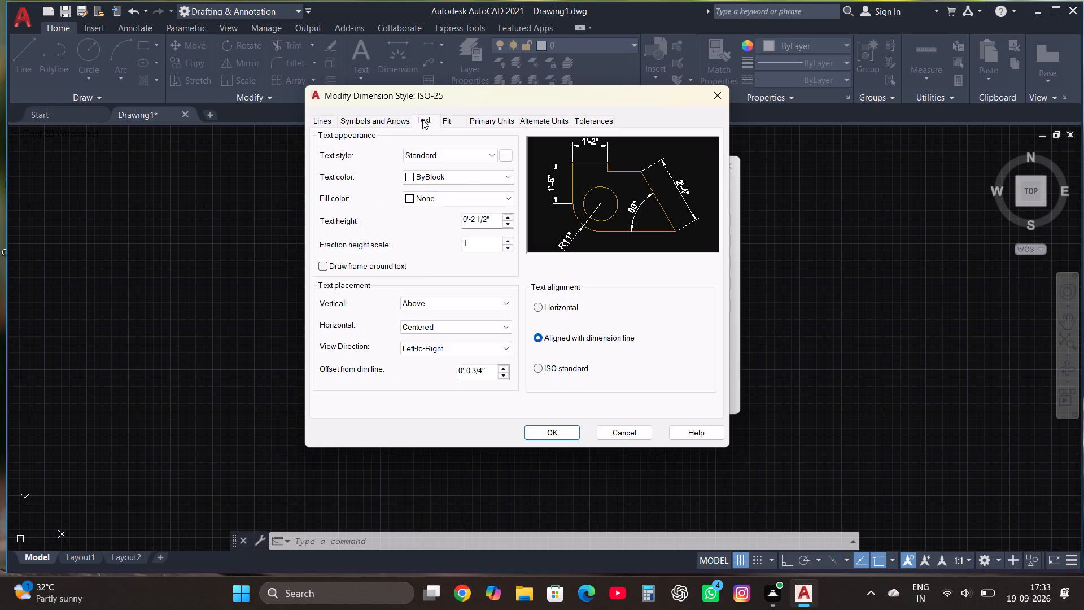
drag(495, 229, 446, 226)
drag(493, 220, 426, 220)
text(1')
click(552, 430)
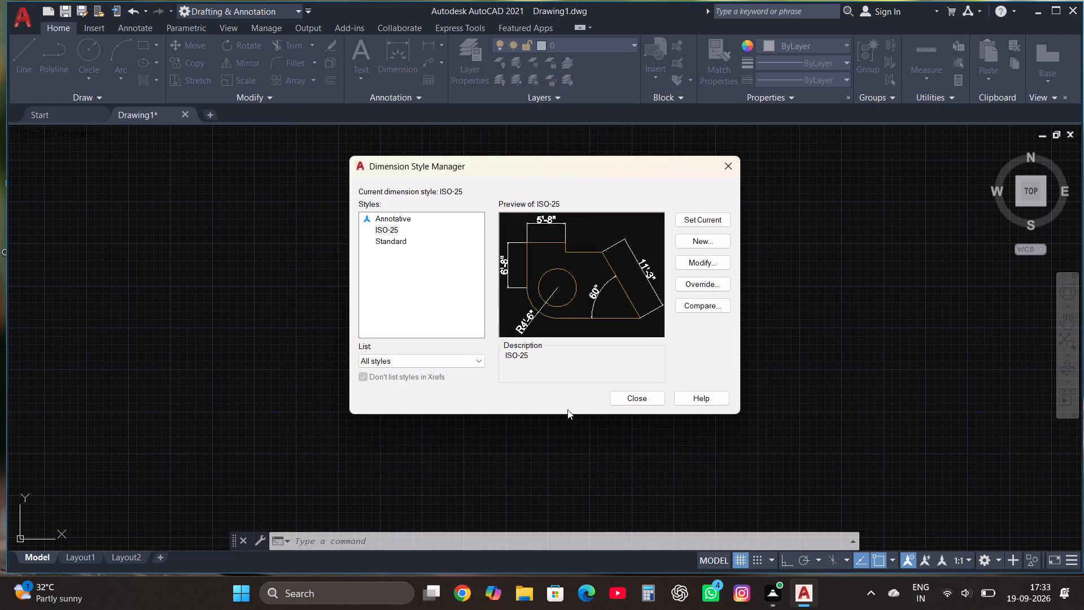
click(710, 221)
click(637, 400)
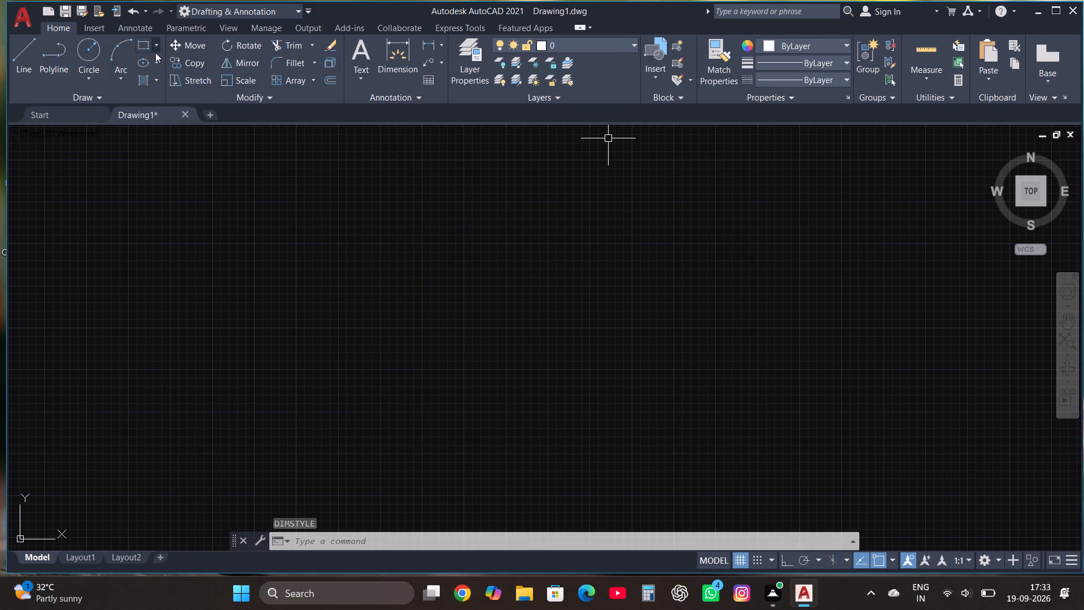
Draw a rectangle 35' wide and 65' high as the plan's outer outline.
click(140, 48)
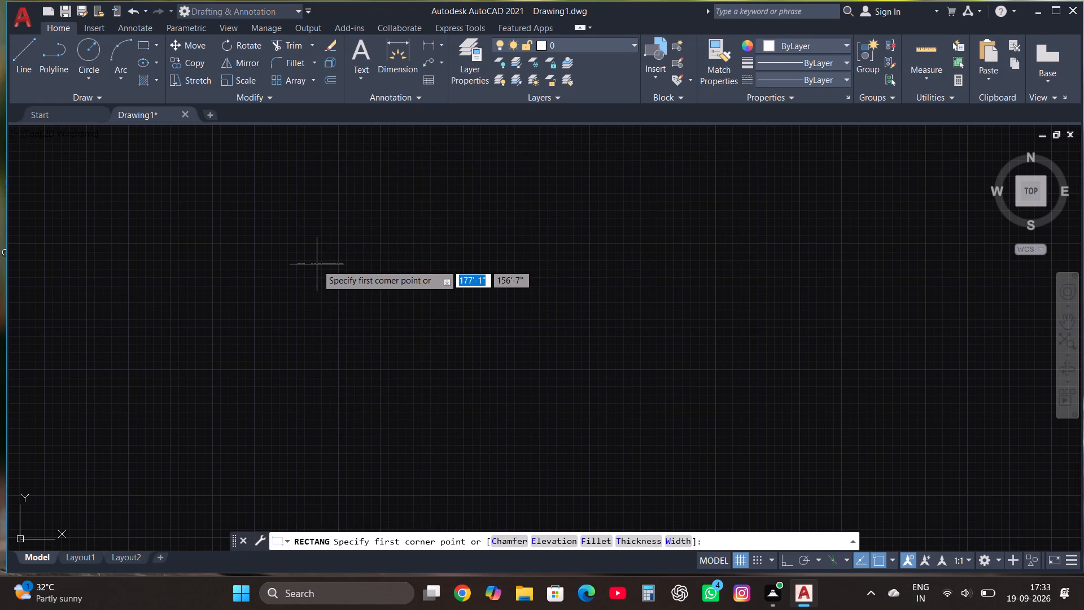
click(324, 228)
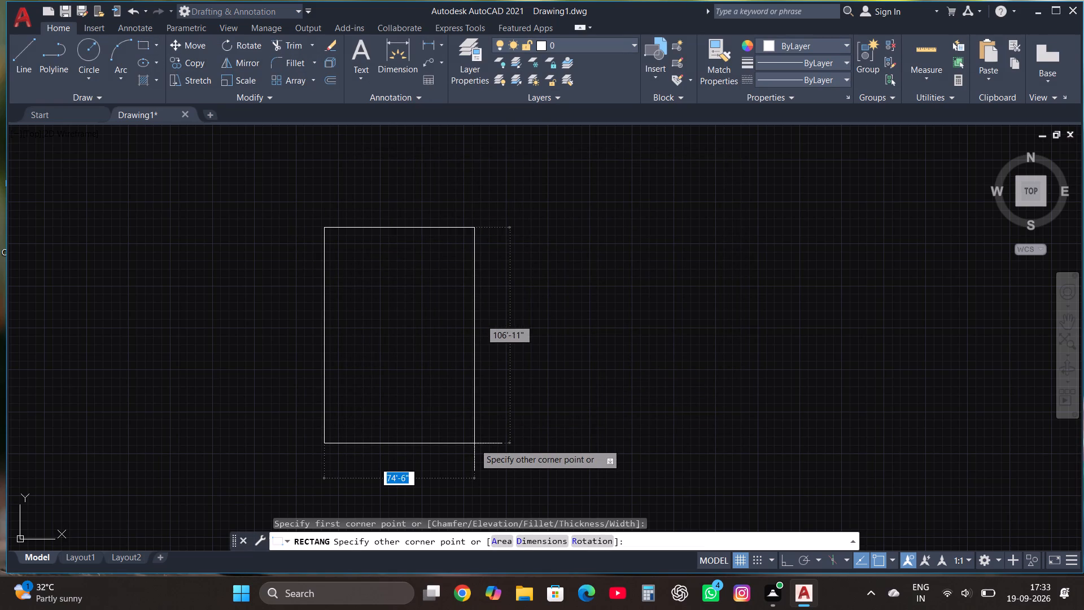
text(35',)
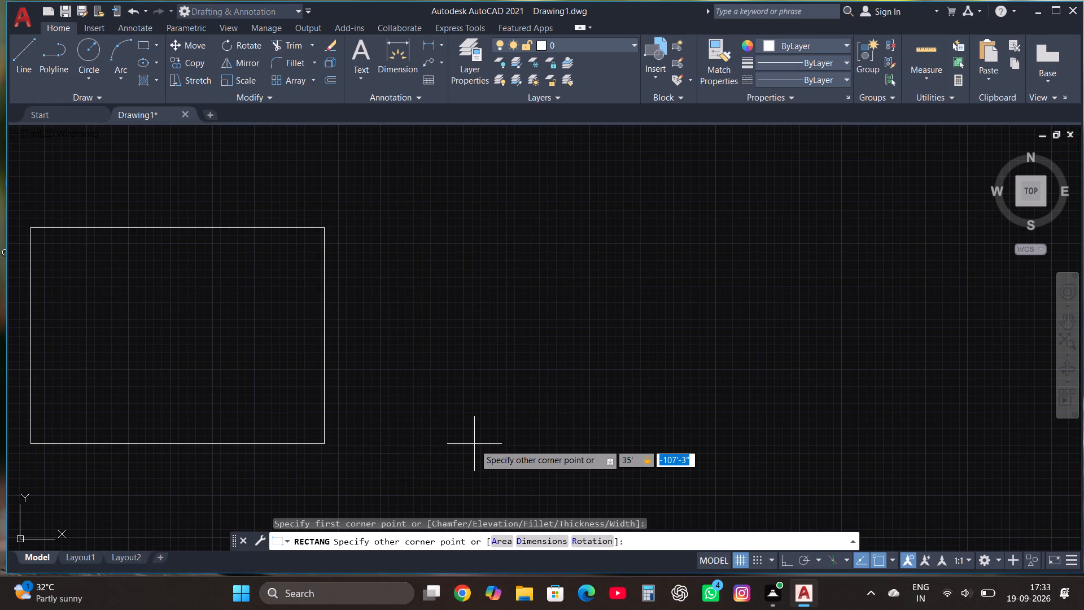
text(65')
key(Return)
Offset the 35' by 65' rectangle 9" inward to form the outer wall thickness.
scroll(475, 444, down, 4)
scroll(473, 424, up, 2)
scroll(432, 385, up, 4)
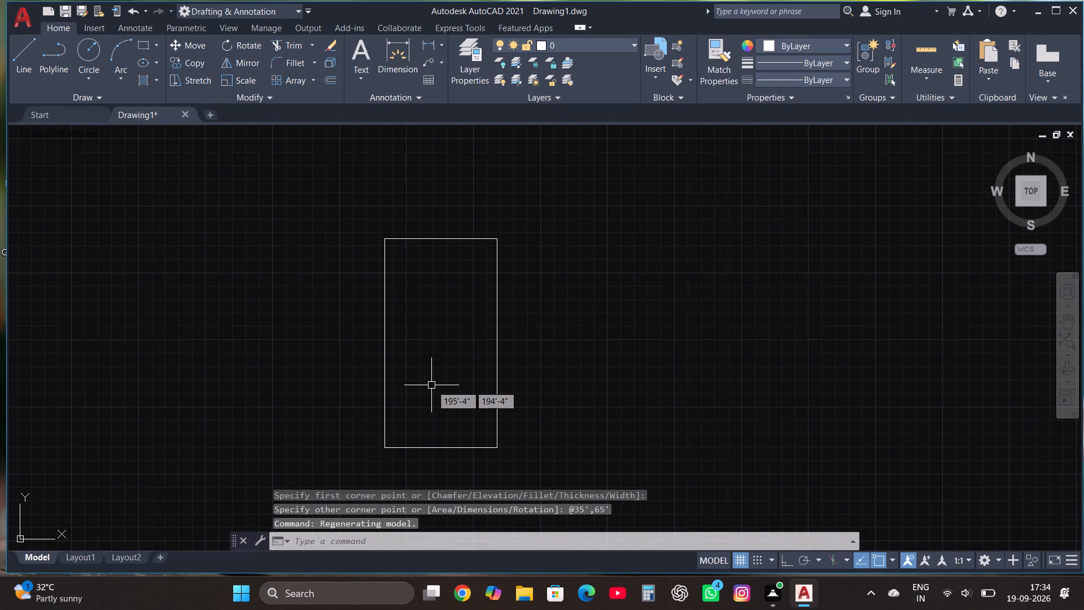
scroll(431, 385, up, 1)
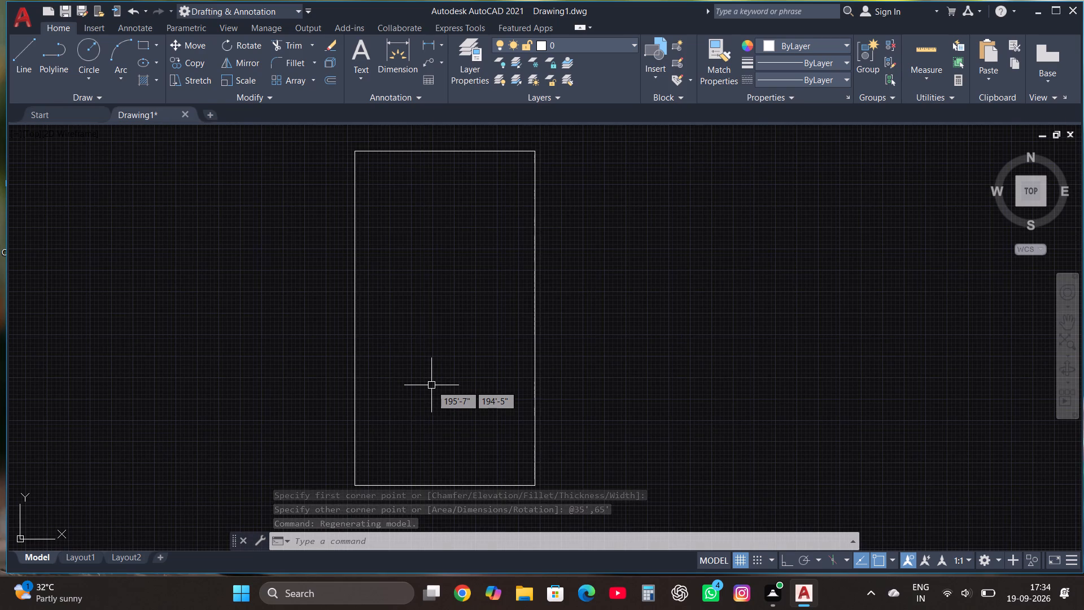
drag(342, 304, 335, 291)
click(327, 284)
drag(412, 327, 404, 324)
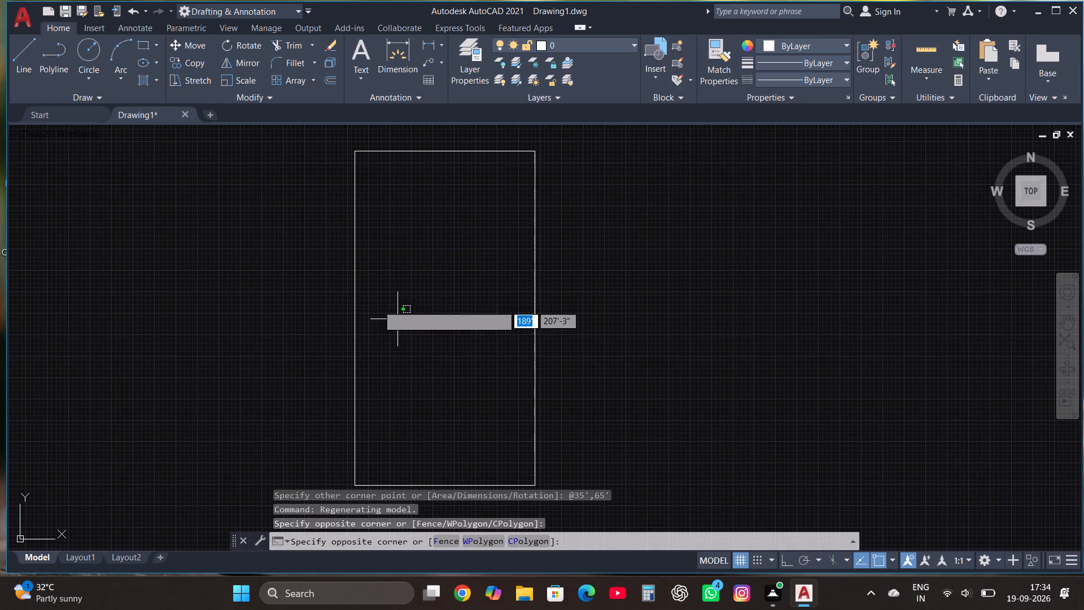
click(317, 274)
click(324, 77)
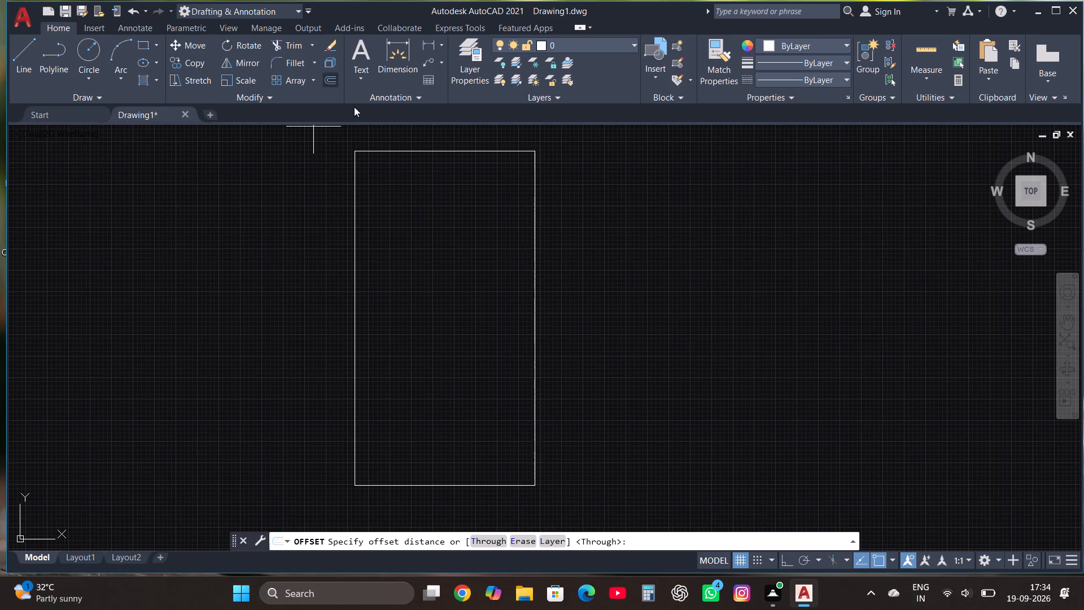
click(394, 151)
click(394, 160)
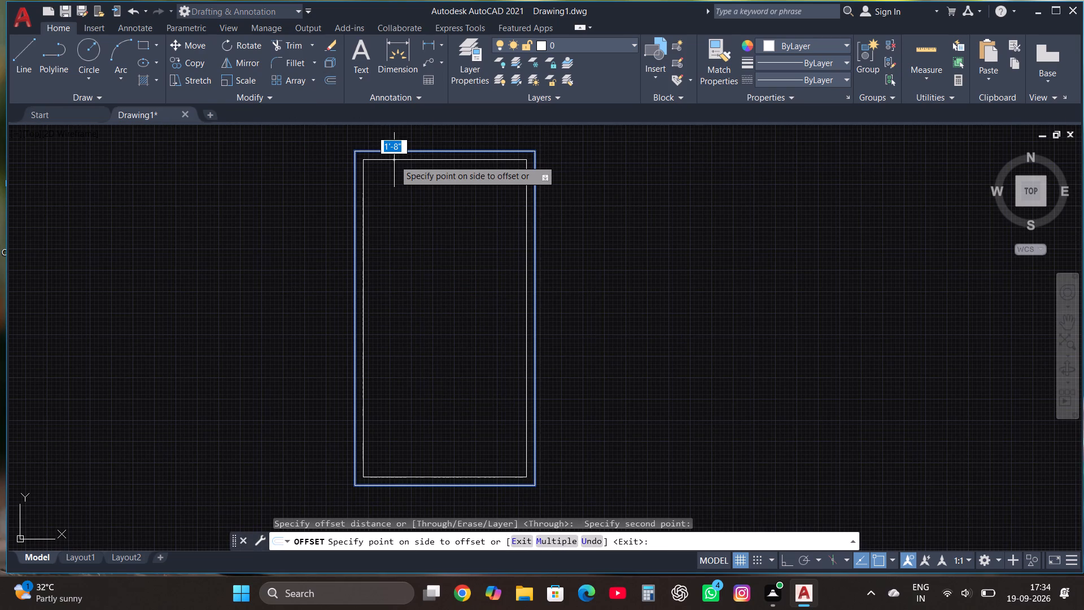
text(9")
key(Return)
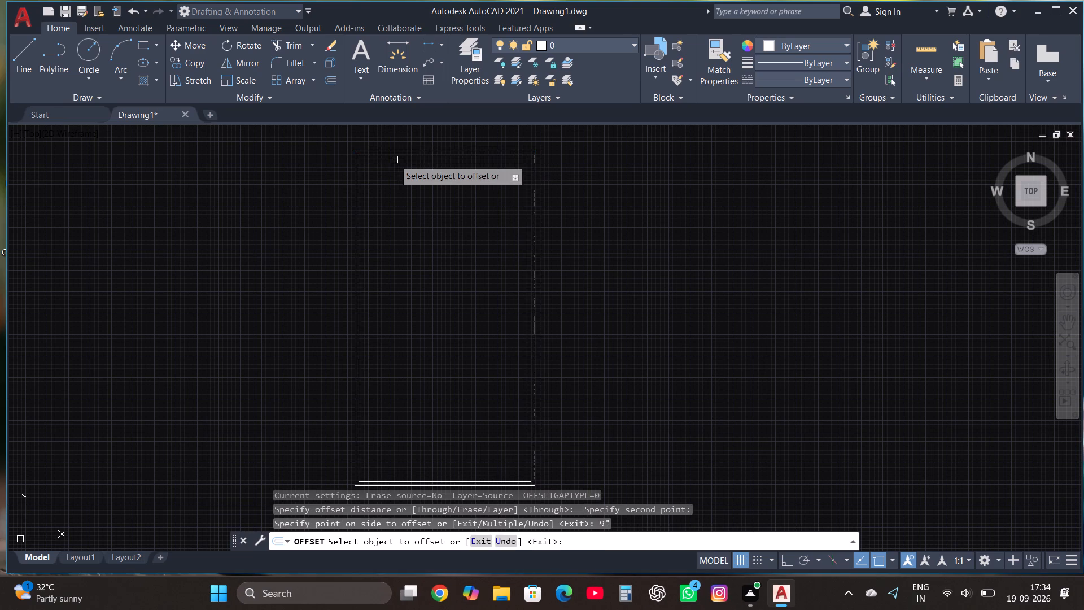
key(Escape)
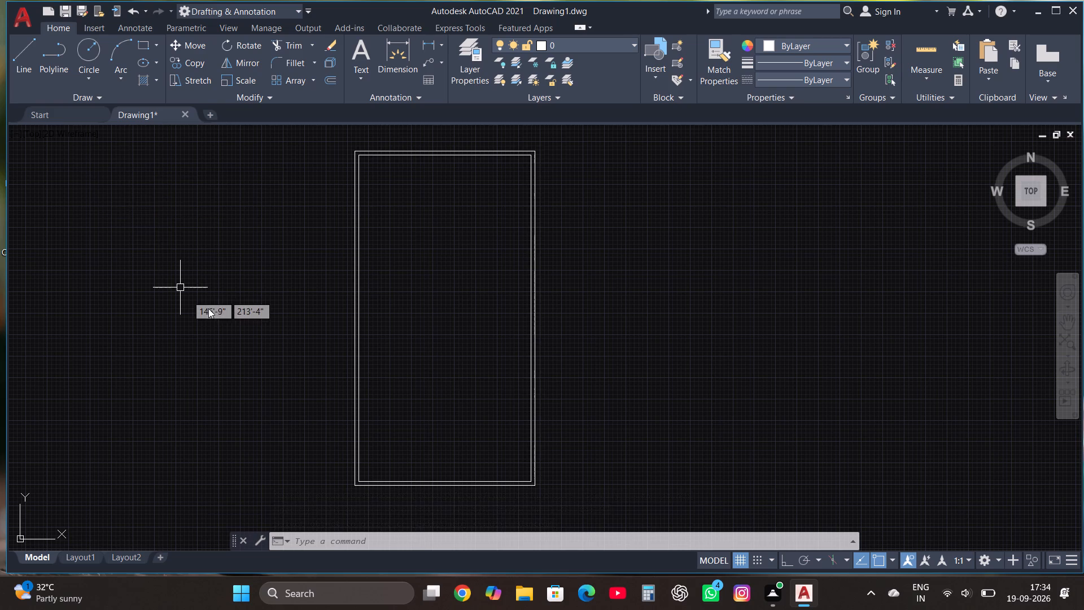
With ortho on, draw connected lines from the inner wall's upper-right corner: 13' left, 15' down and 3' back to the right.
scroll(525, 145, up, 4)
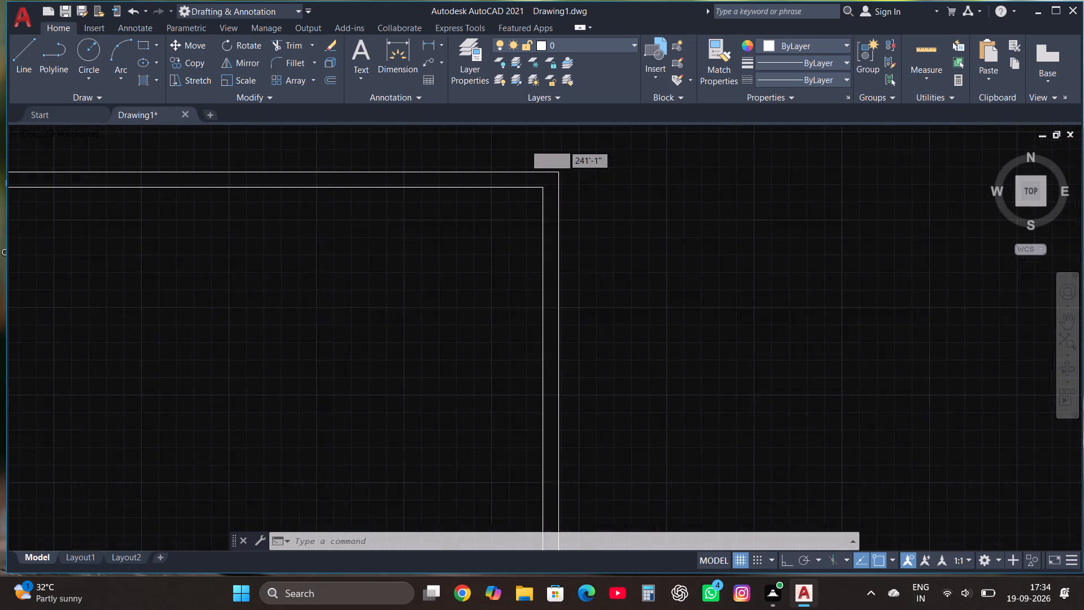
click(22, 49)
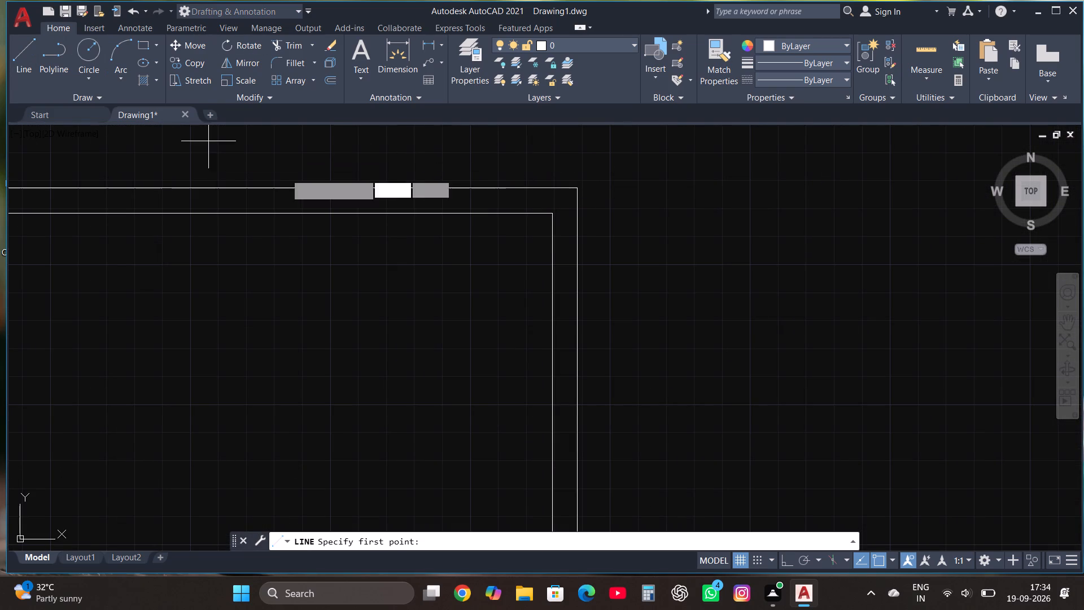
click(552, 213)
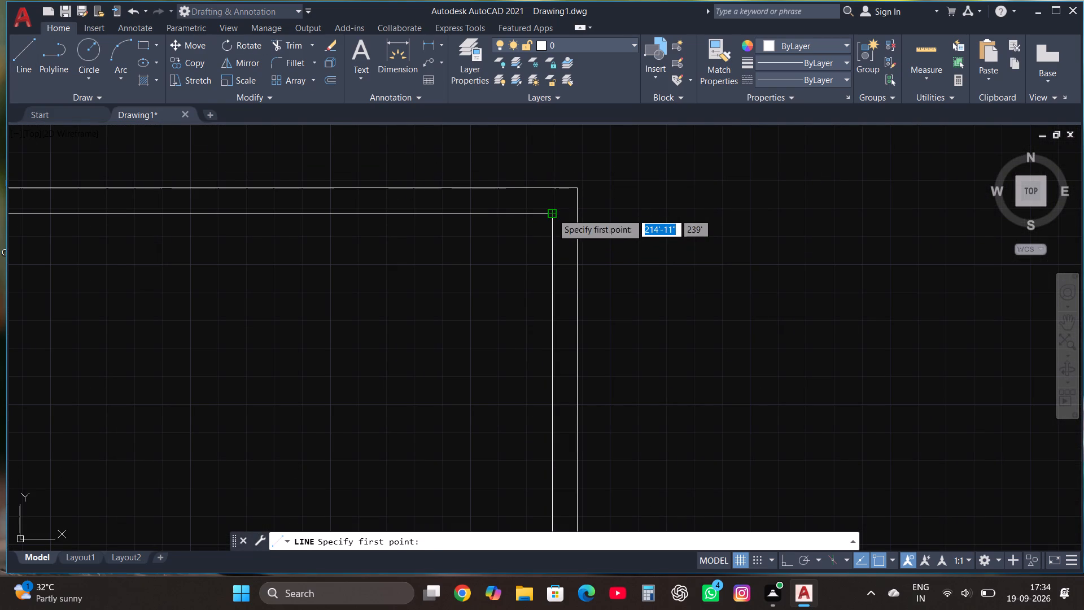
key(F8)
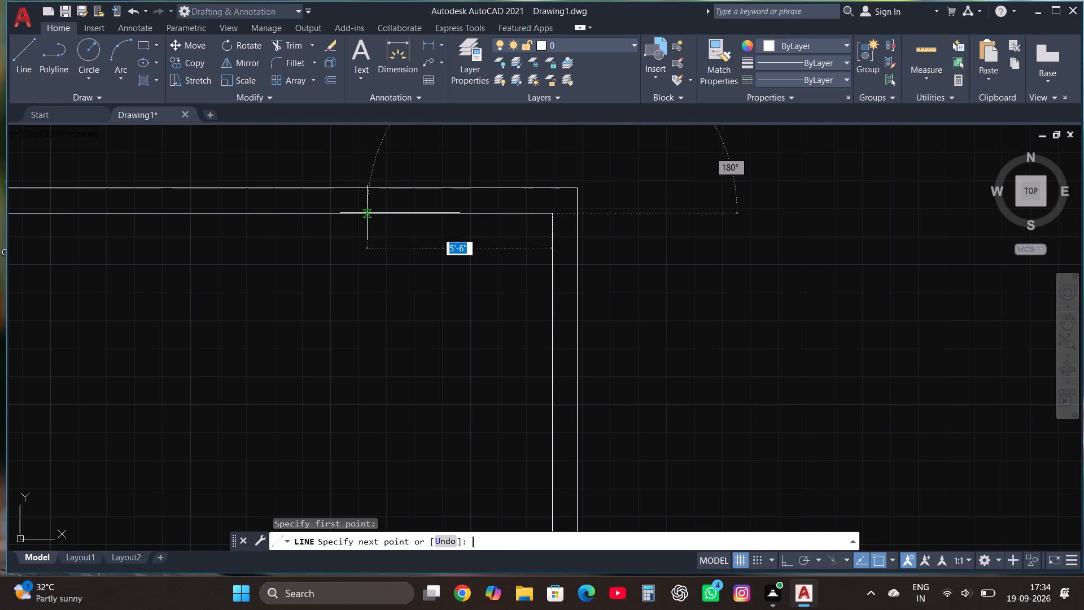
text(13')
key(Return)
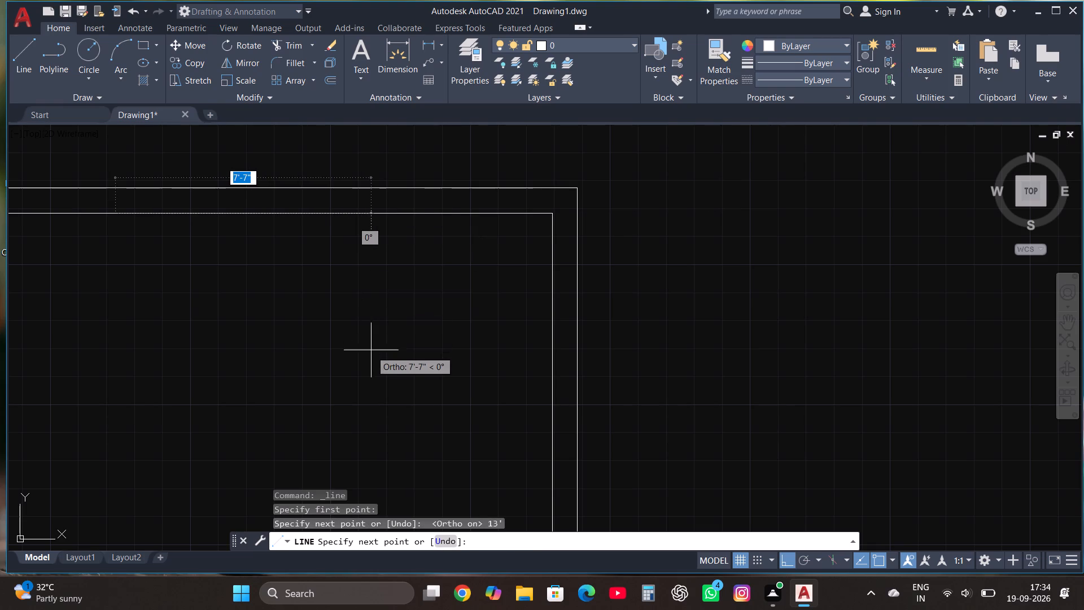
scroll(266, 379, down, 3)
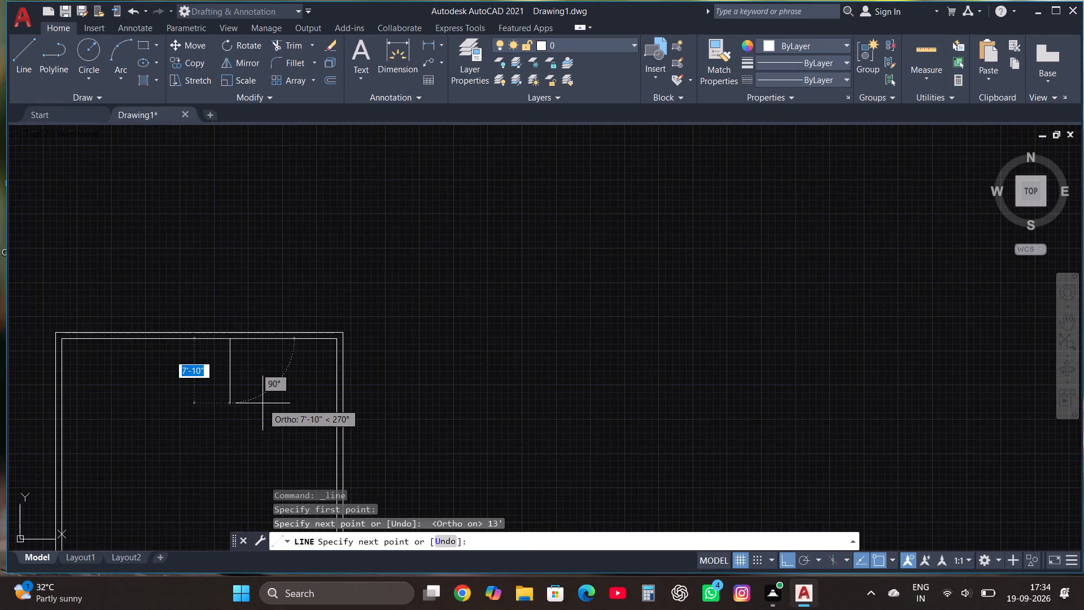
text(15')
key(Return)
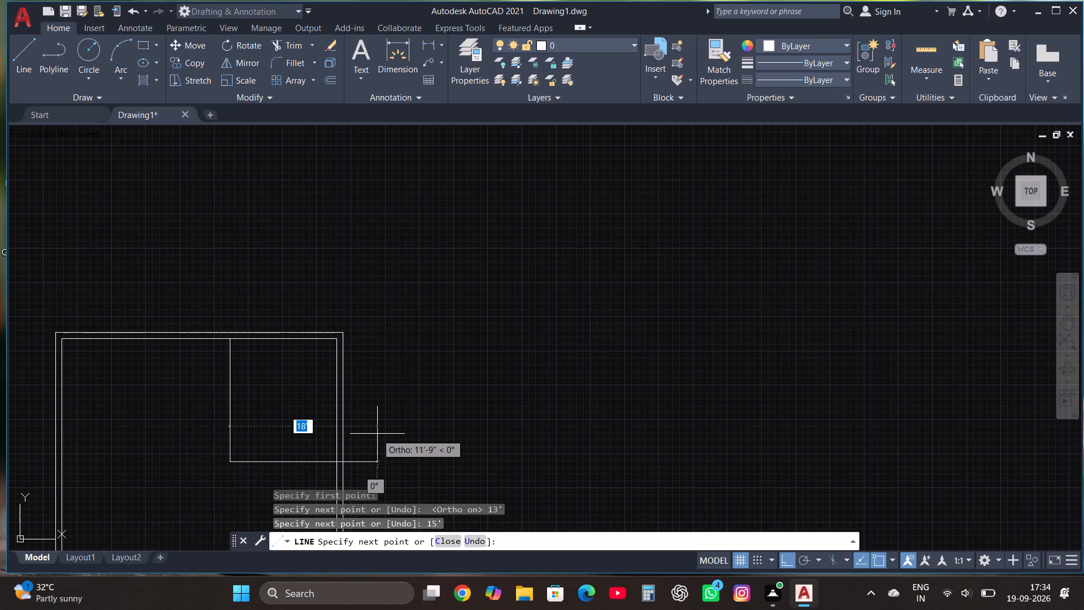
text(13')
key(Return)
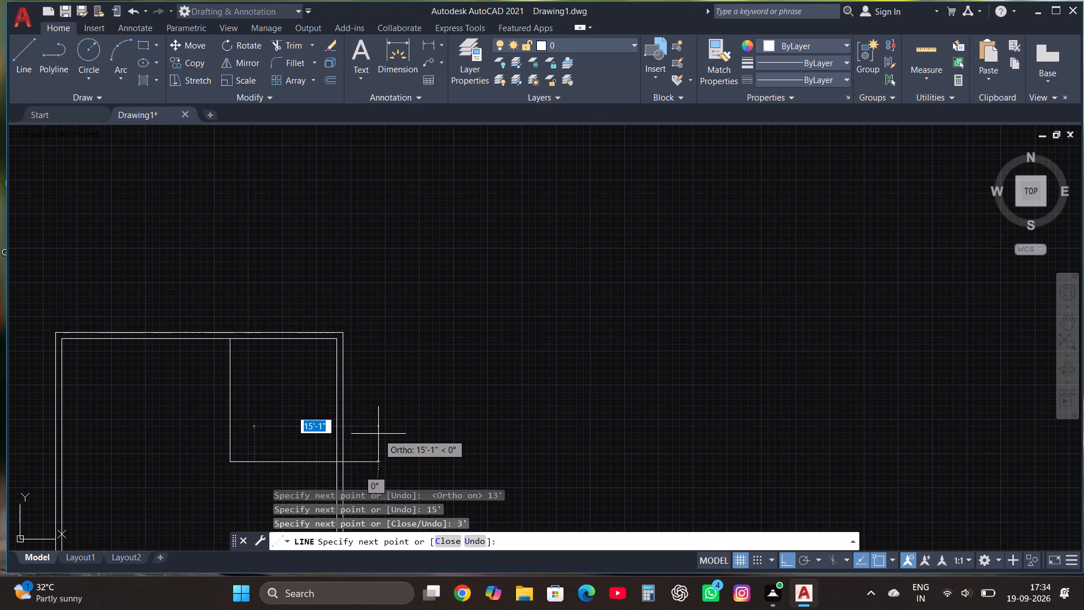
key(Escape)
Draw a 13' line from the new room's lower-left corner across to the inner face of the right outer wall.
scroll(361, 339, down, 1)
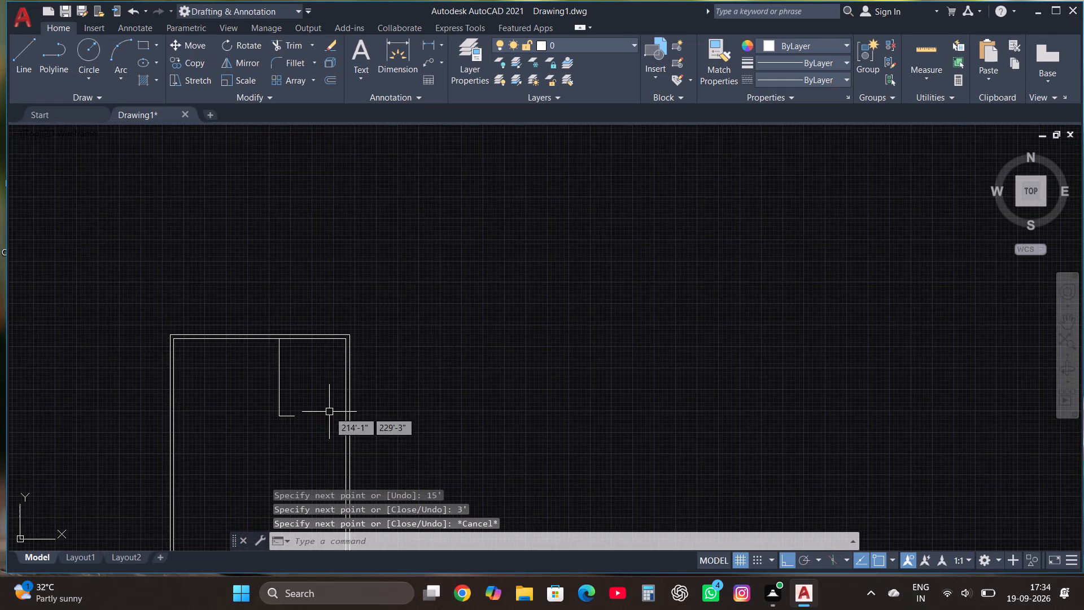
scroll(307, 427, up, 3)
click(22, 55)
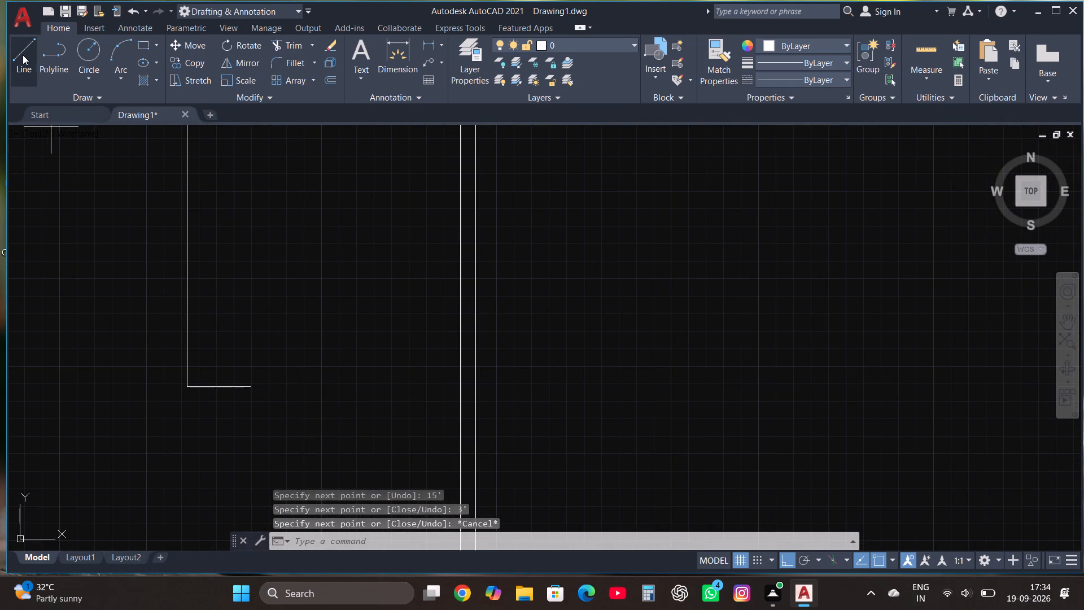
click(187, 386)
text(13')
key(Return)
key(Escape)
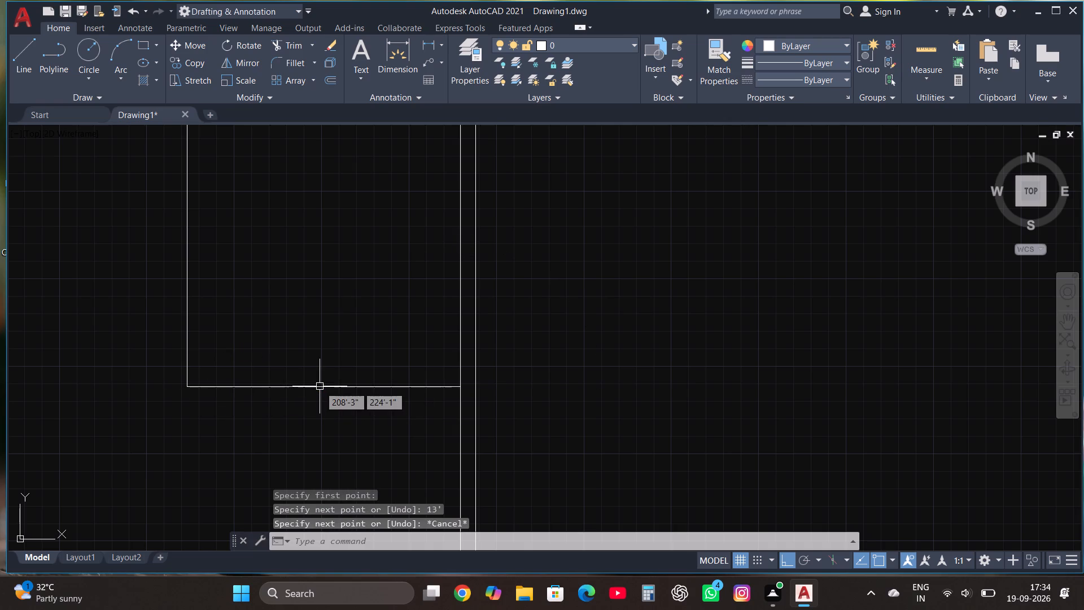
Offset the room's left line and bottom line 4.5" outward to form the partition wall thickness.
scroll(454, 341, down, 1)
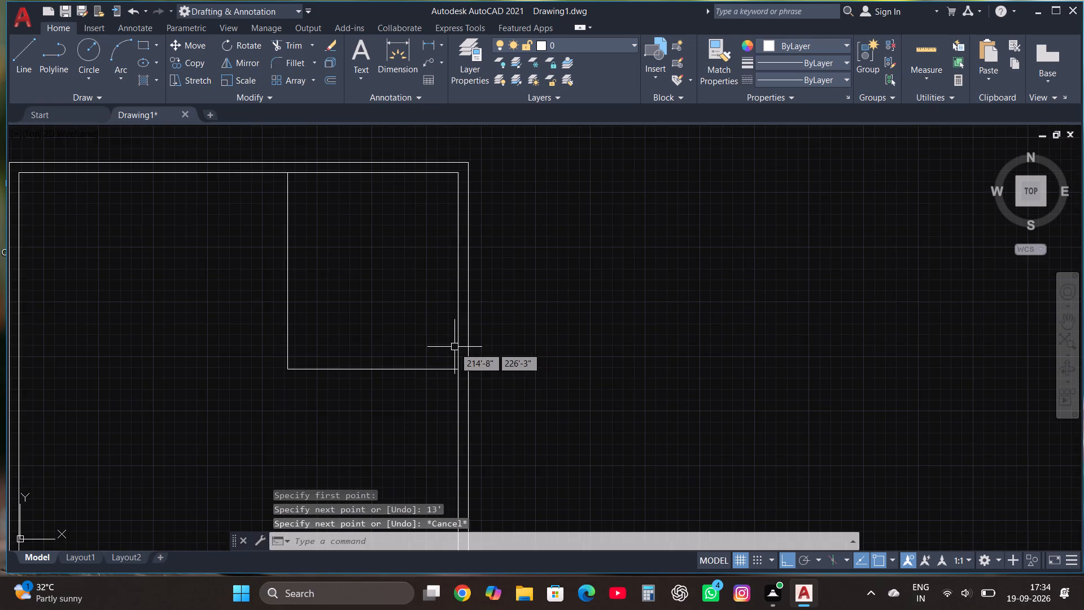
scroll(318, 369, up, 1)
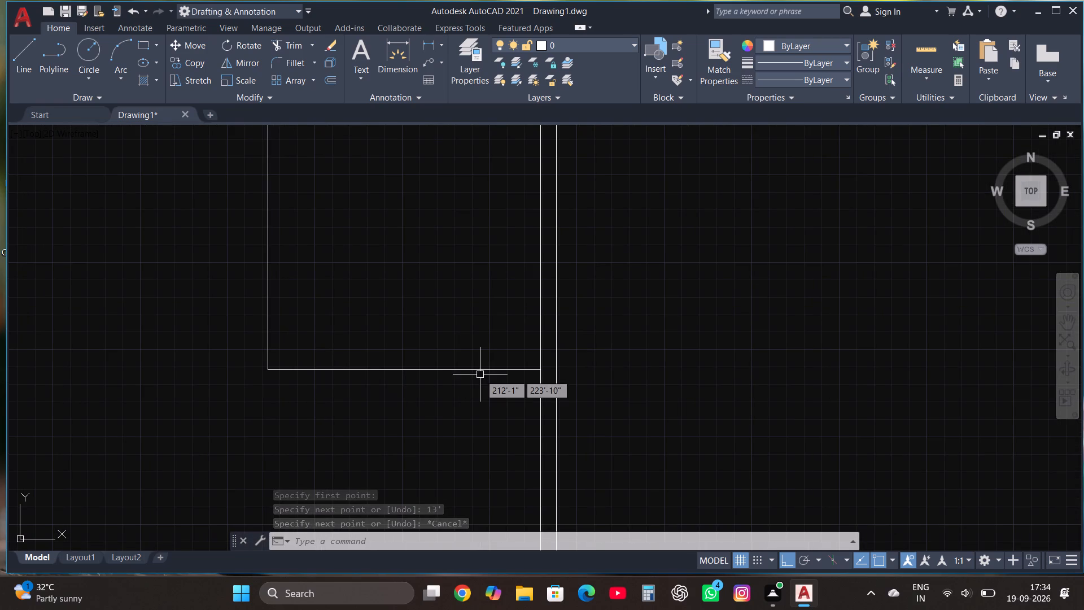
scroll(480, 374, down, 1)
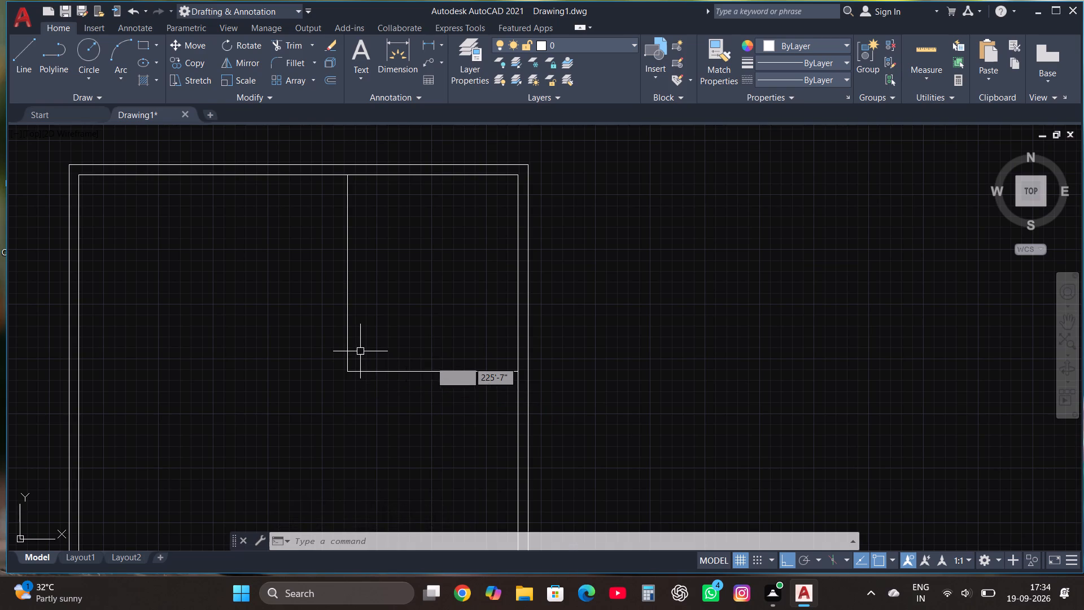
scroll(432, 361, up, 1)
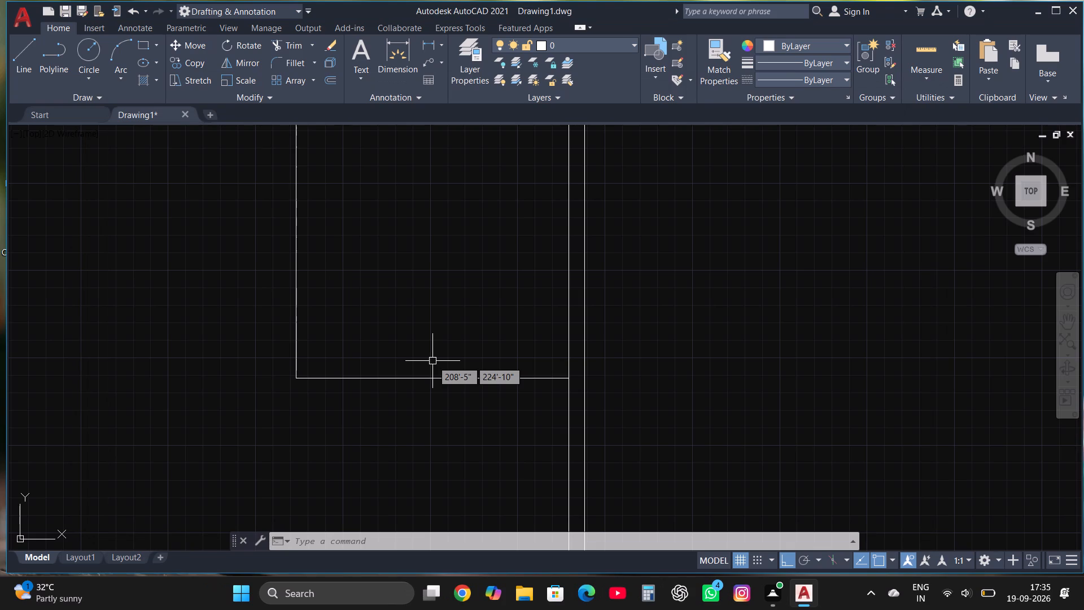
scroll(426, 406, down, 2)
click(388, 416)
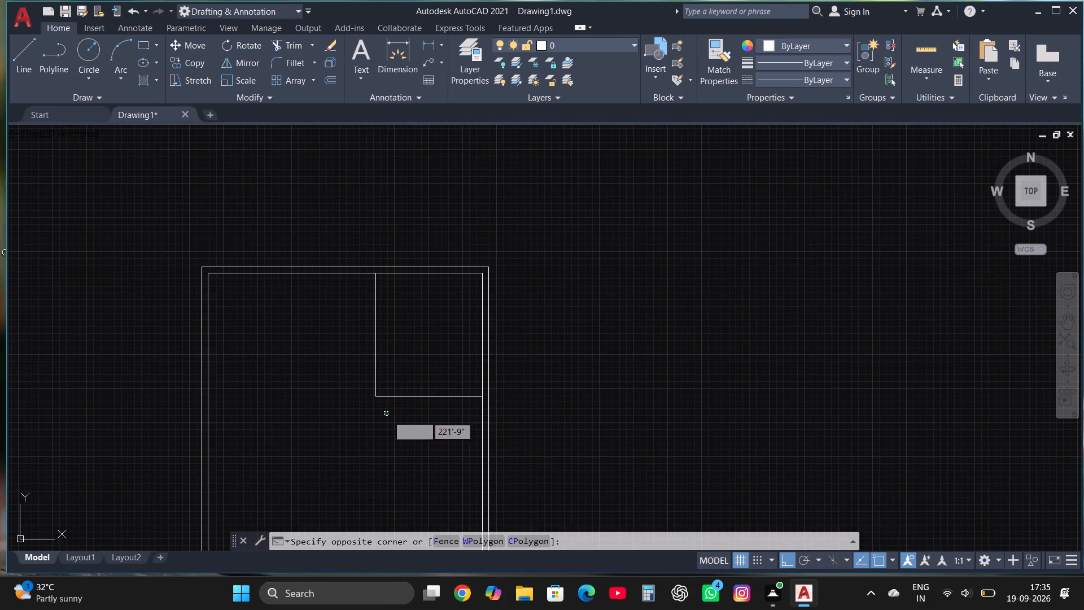
click(363, 362)
click(327, 79)
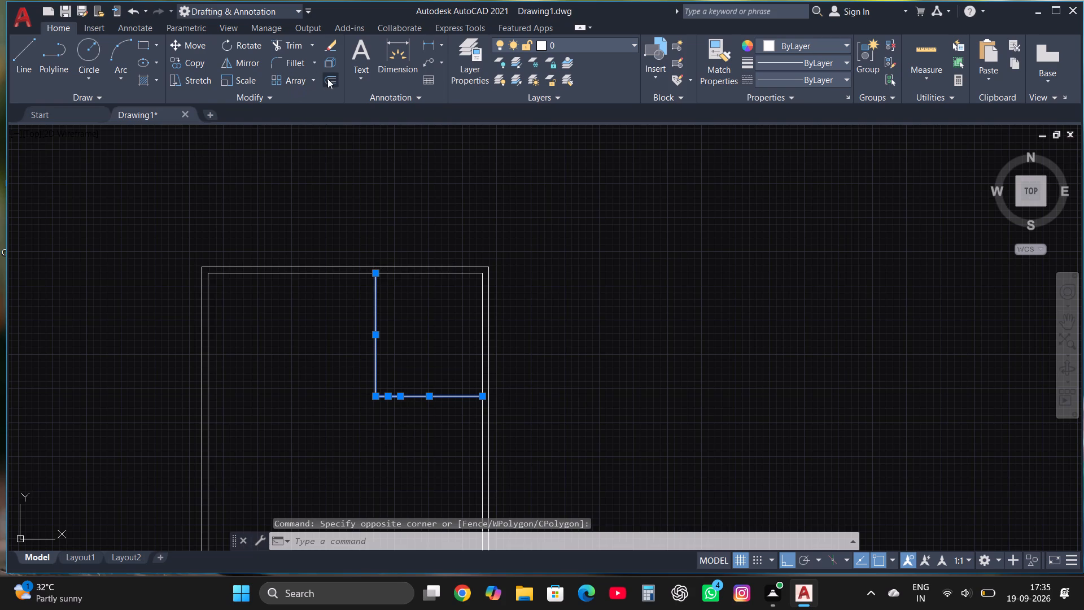
click(376, 348)
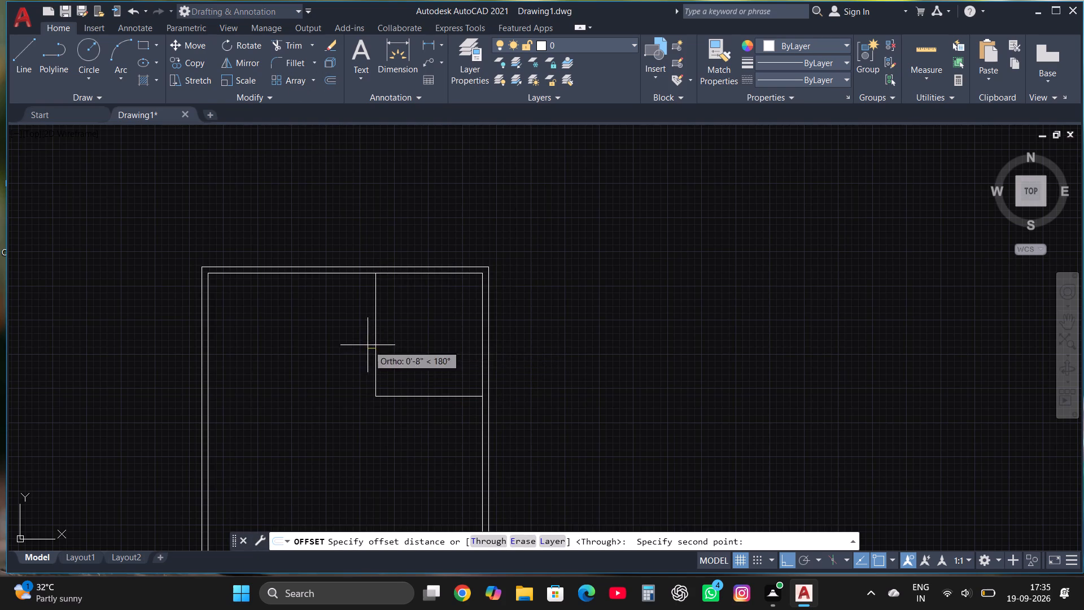
click(366, 345)
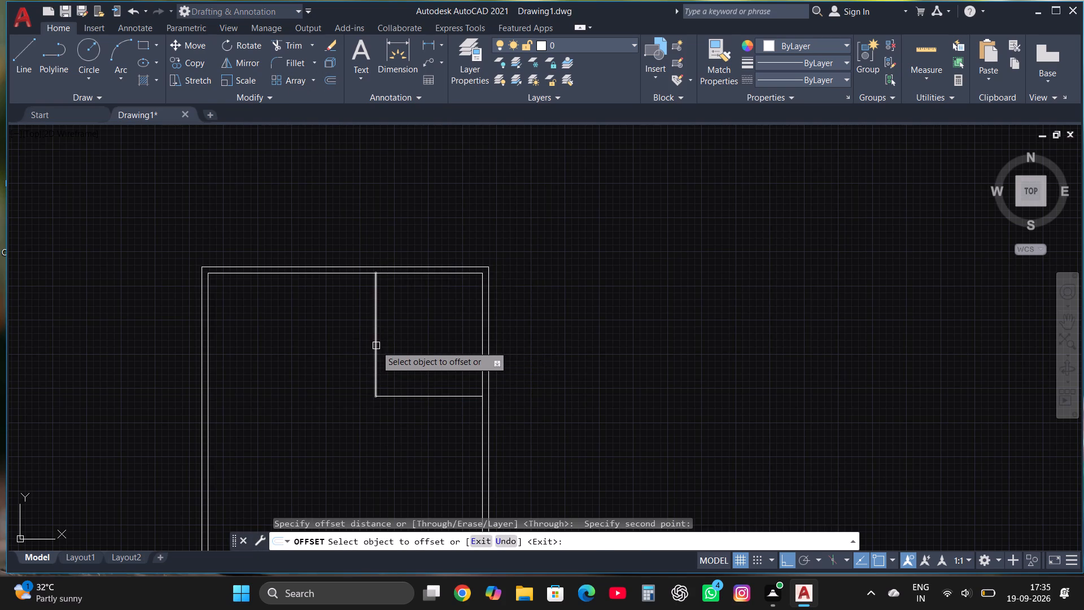
click(376, 346)
text(4.5")
key(Return)
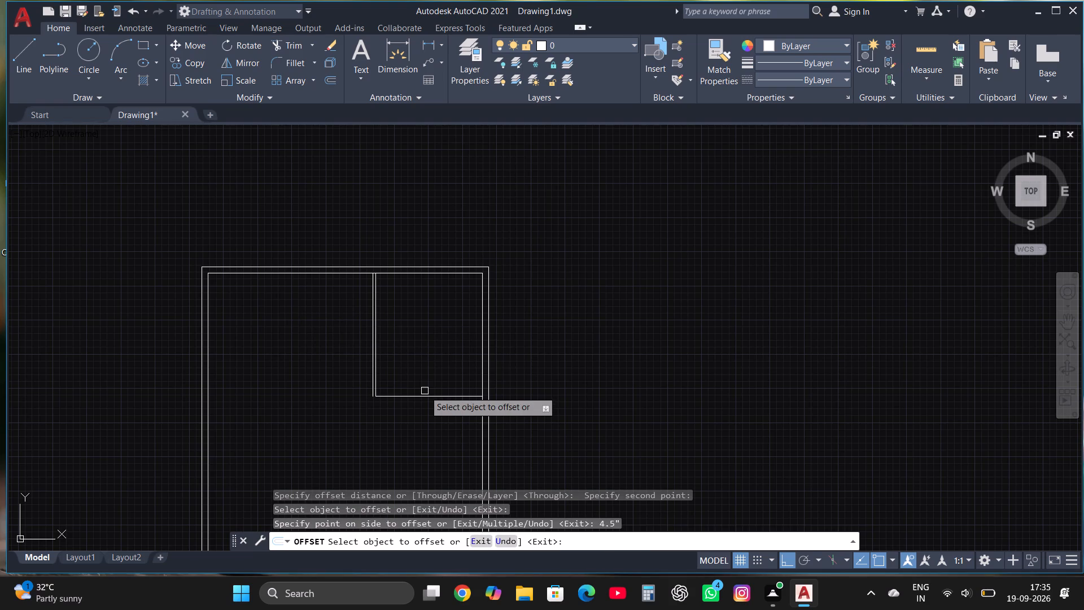
click(426, 395)
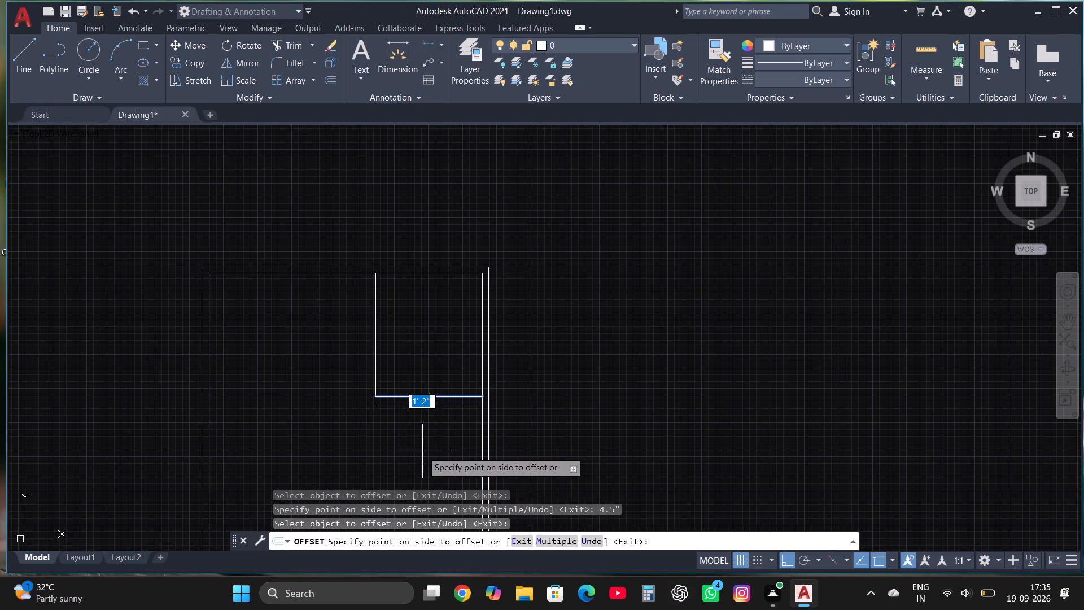
text(4.5")
key(Return)
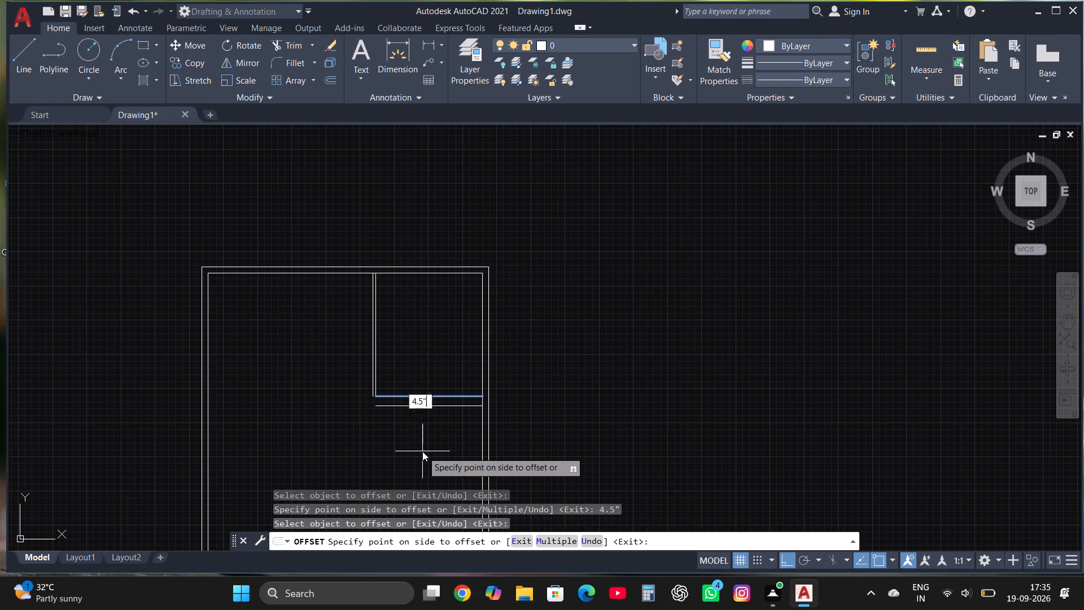
key(Escape)
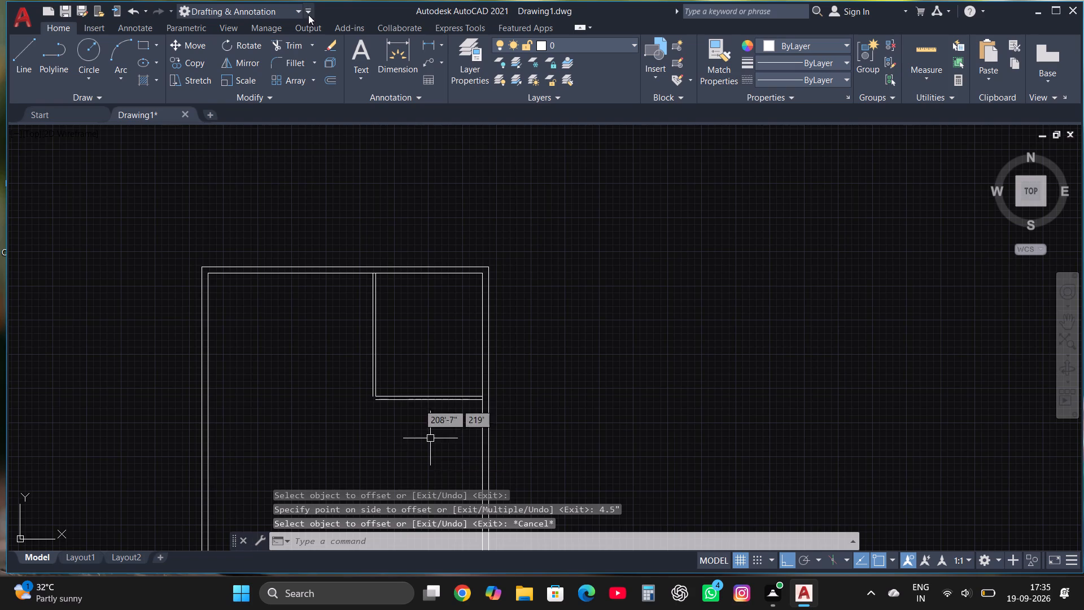
Fillet the two offset partition lines so they meet at the room's outer lower-left corner.
click(295, 60)
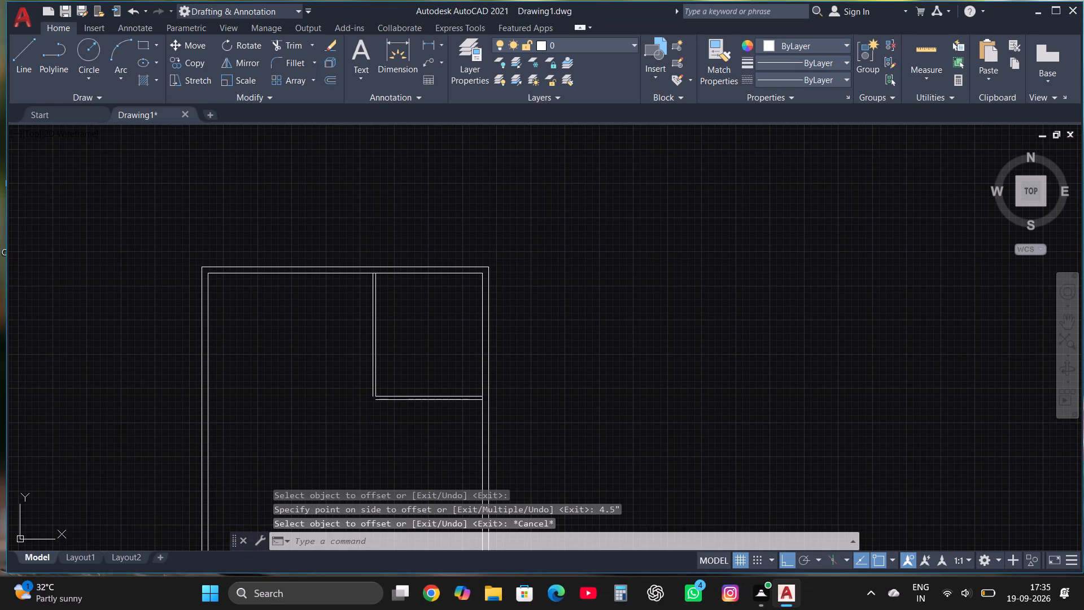
scroll(374, 415, up, 2)
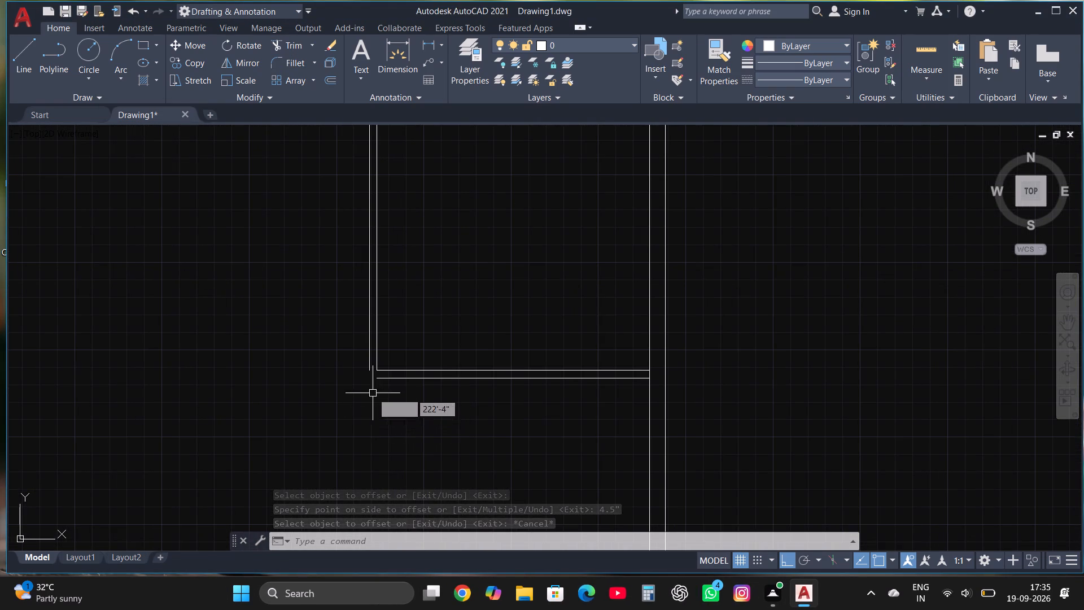
click(294, 57)
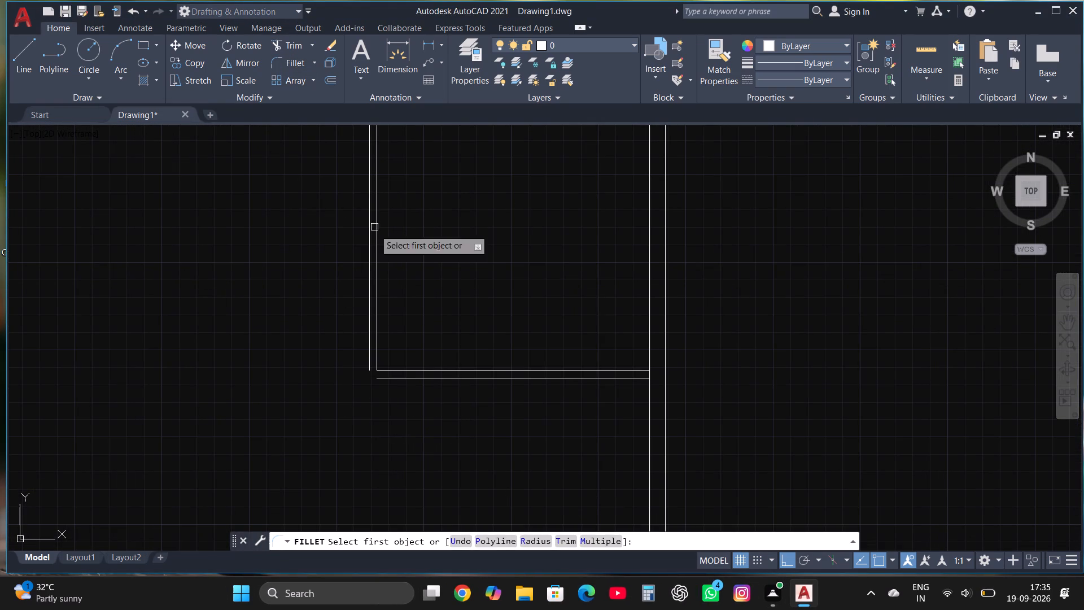
click(367, 325)
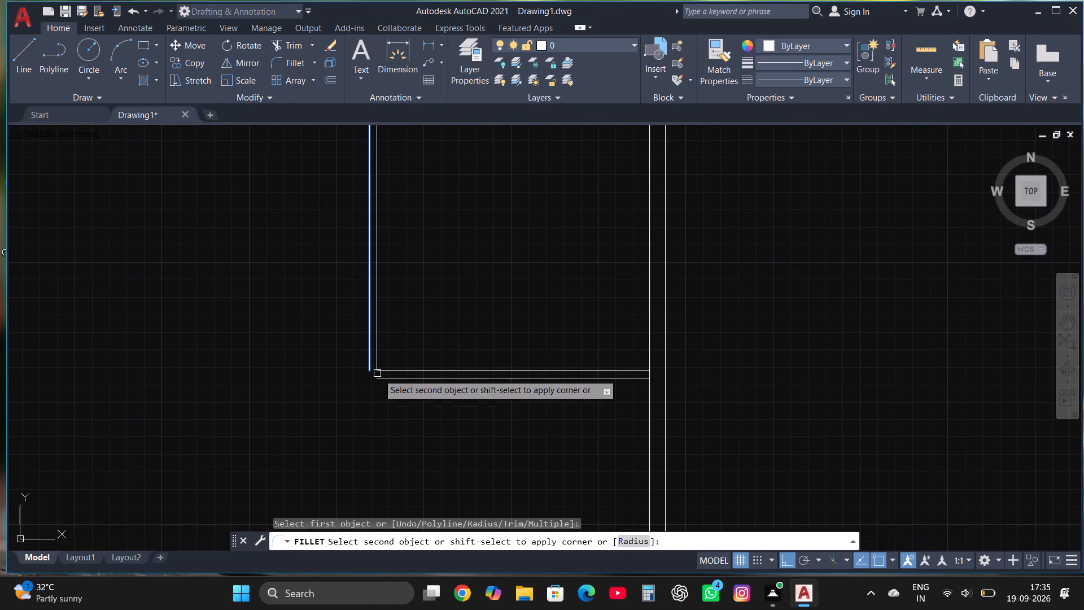
click(394, 381)
key(Escape)
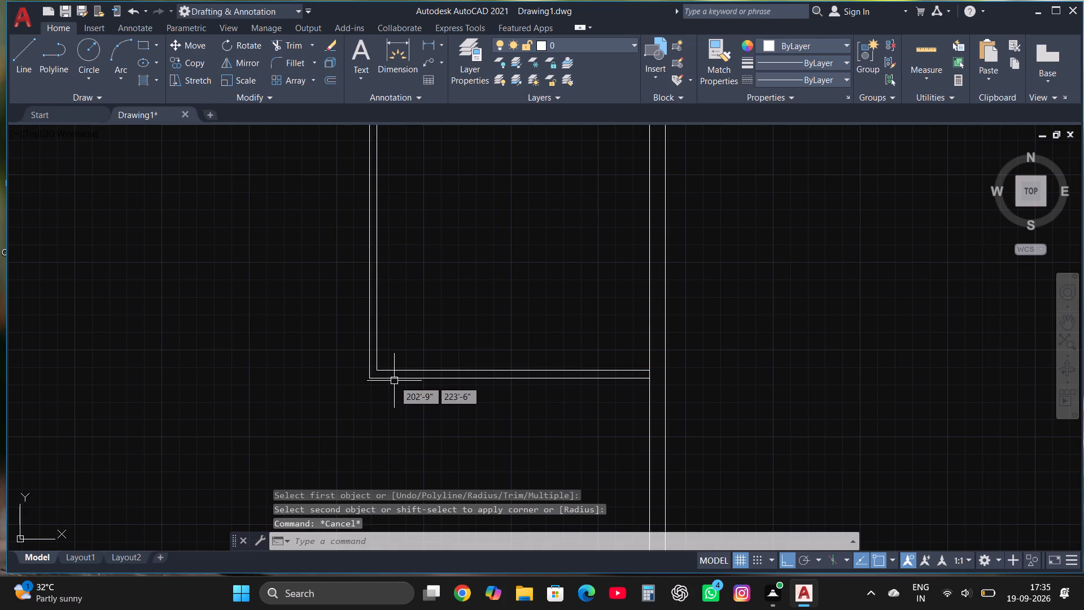
From the first room's left partition outer face, level with its inner bottom line, draw connected lines 6' left, 8'3" up and 6' right.
scroll(482, 361, down, 2)
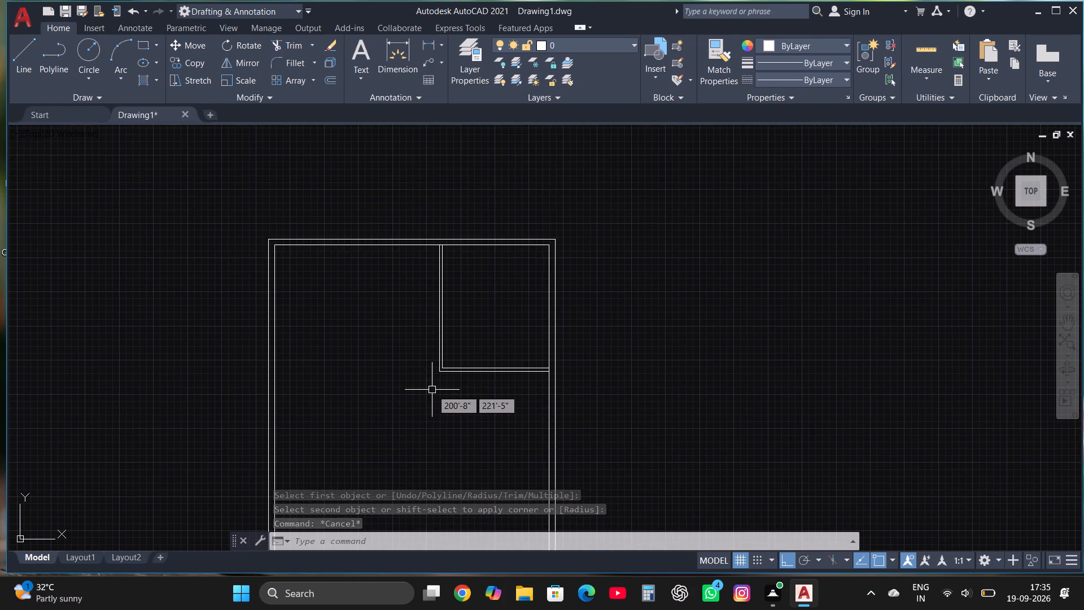
scroll(432, 390, up, 1)
click(28, 61)
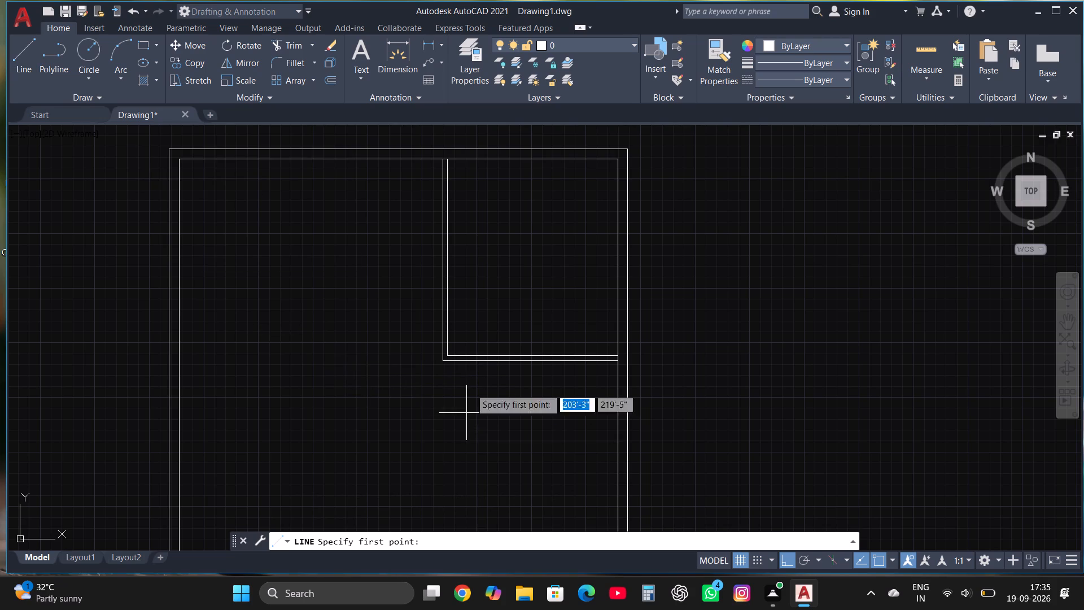
scroll(474, 352, up, 2)
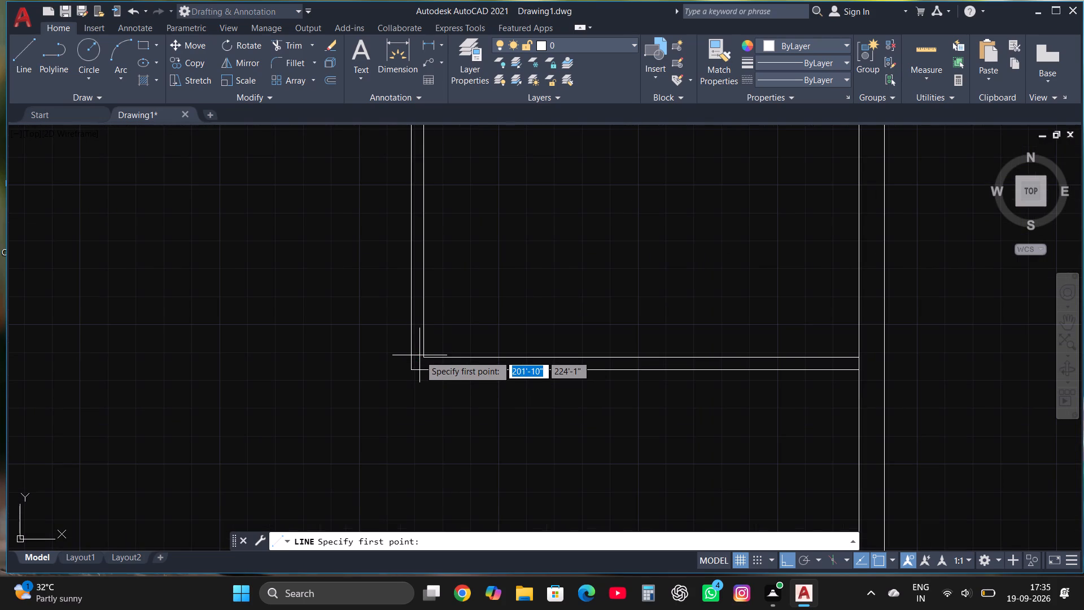
click(410, 358)
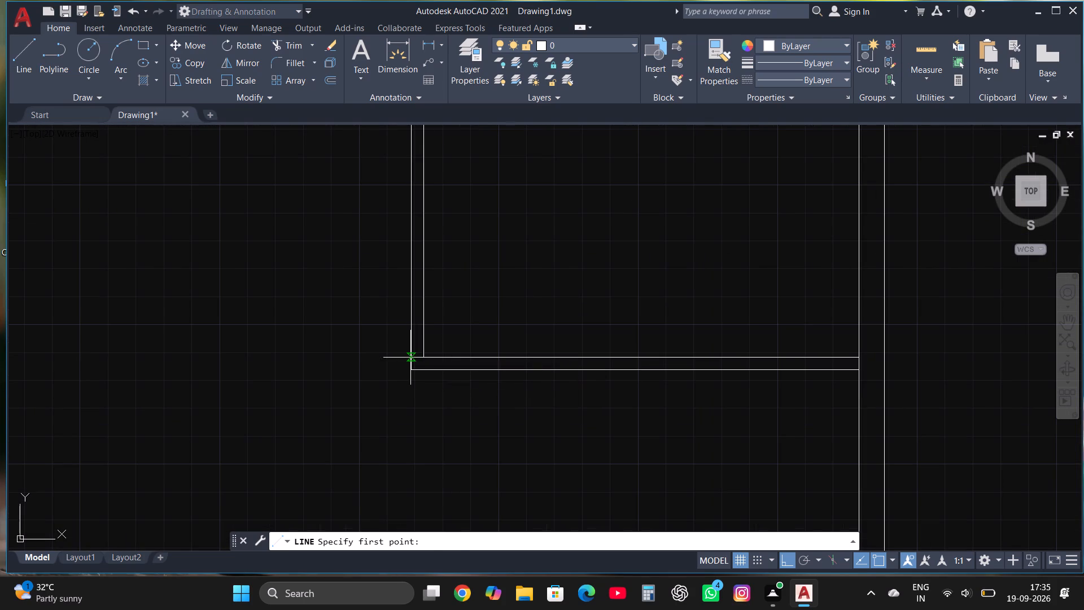
text(6')
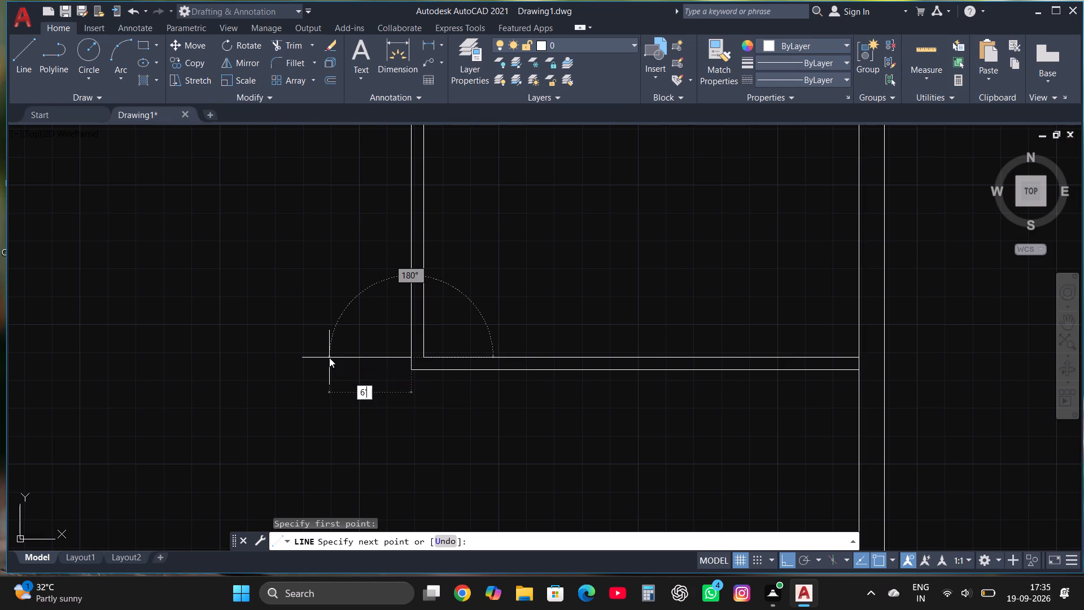
key(Return)
scroll(293, 410, down, 2)
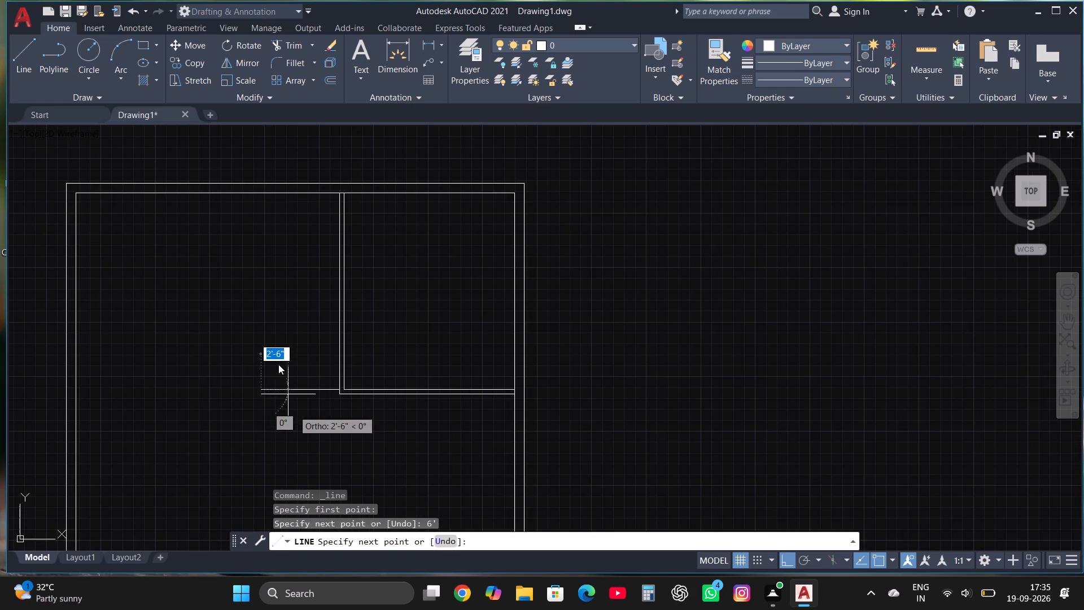
scroll(265, 325, up, 3)
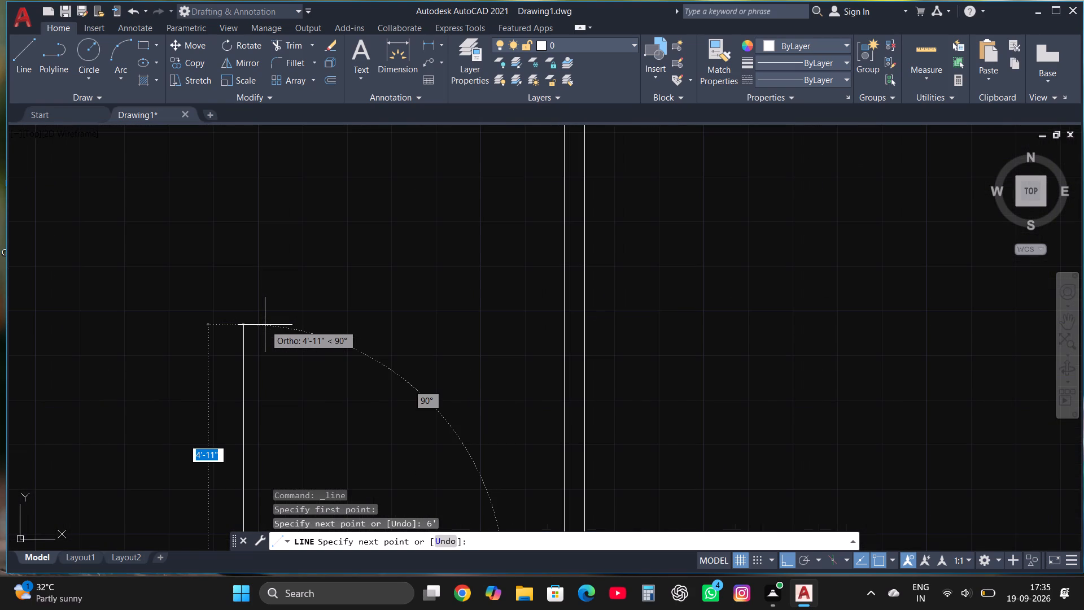
key(8)
key(apostrophe)
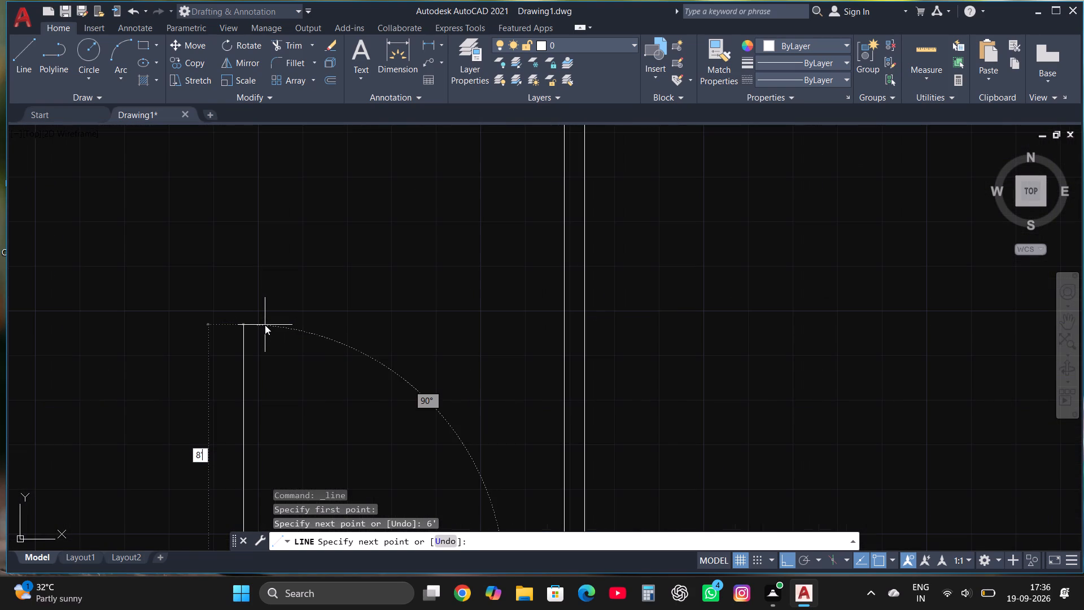
text(3")
key(Return)
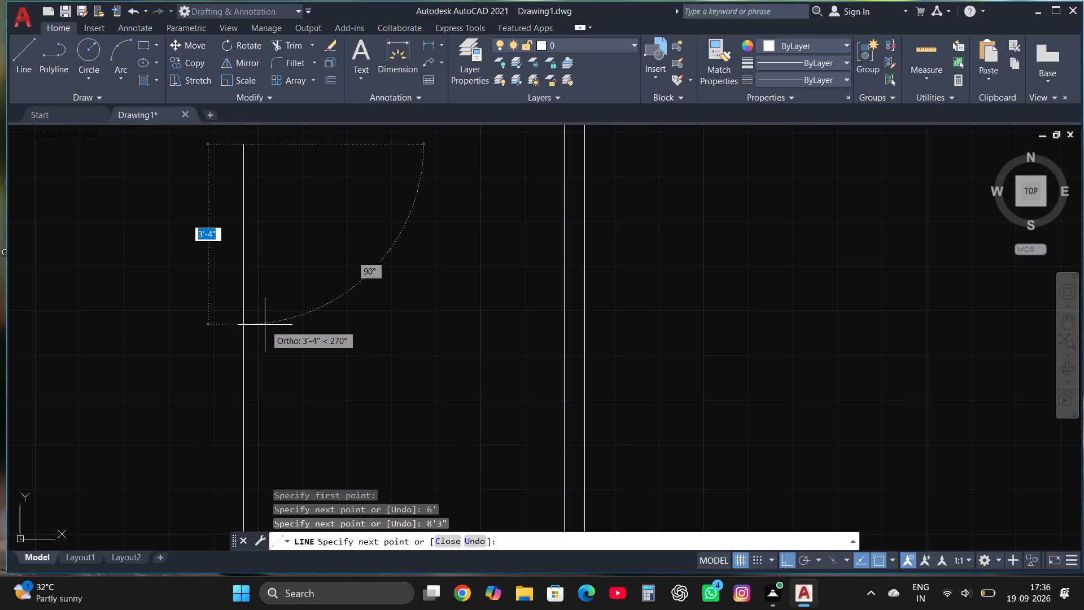
text(6')
key(Return)
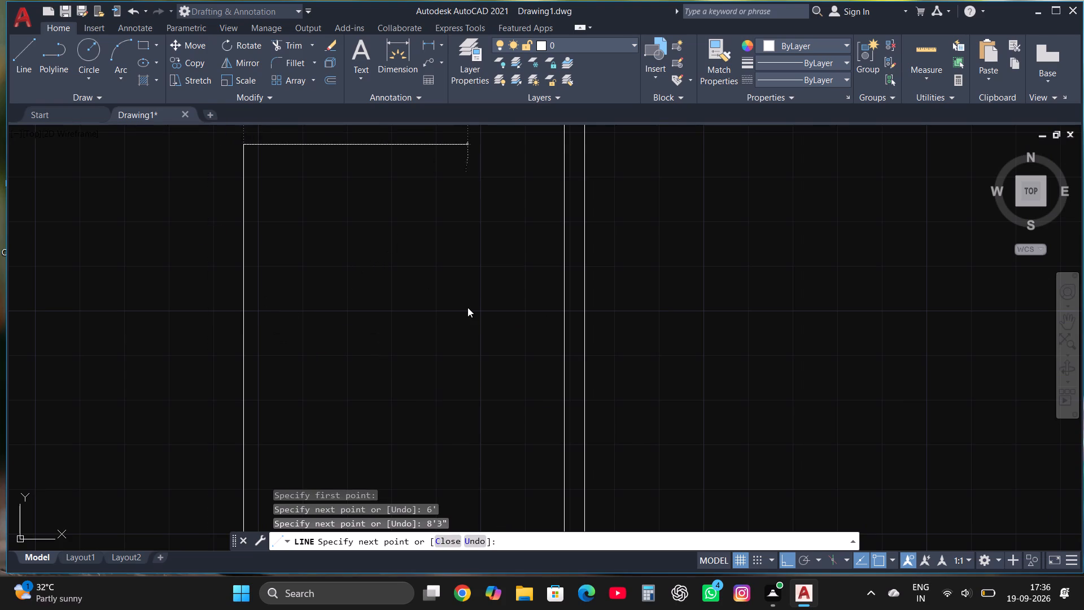
key(Escape)
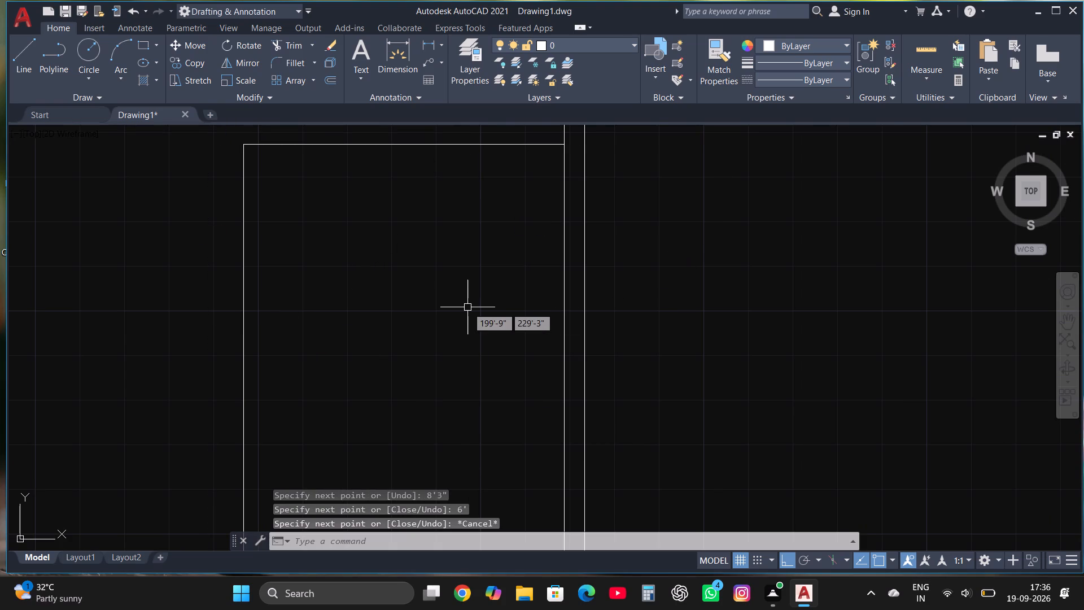
Offset the new small room's left line 4.5" outward to the left.
scroll(467, 306, down, 2)
click(427, 429)
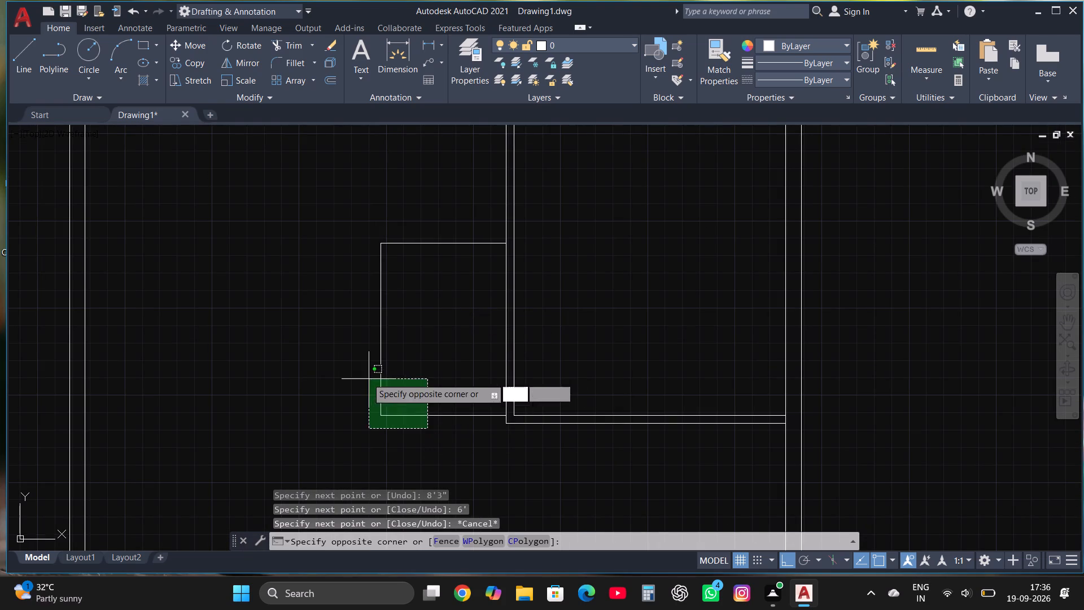
click(340, 234)
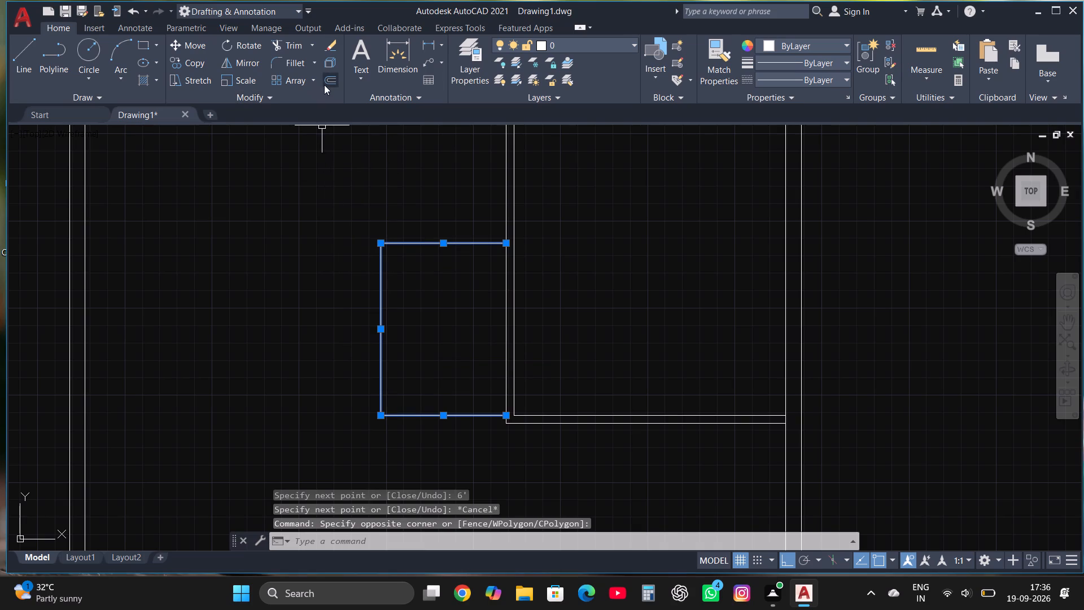
click(329, 81)
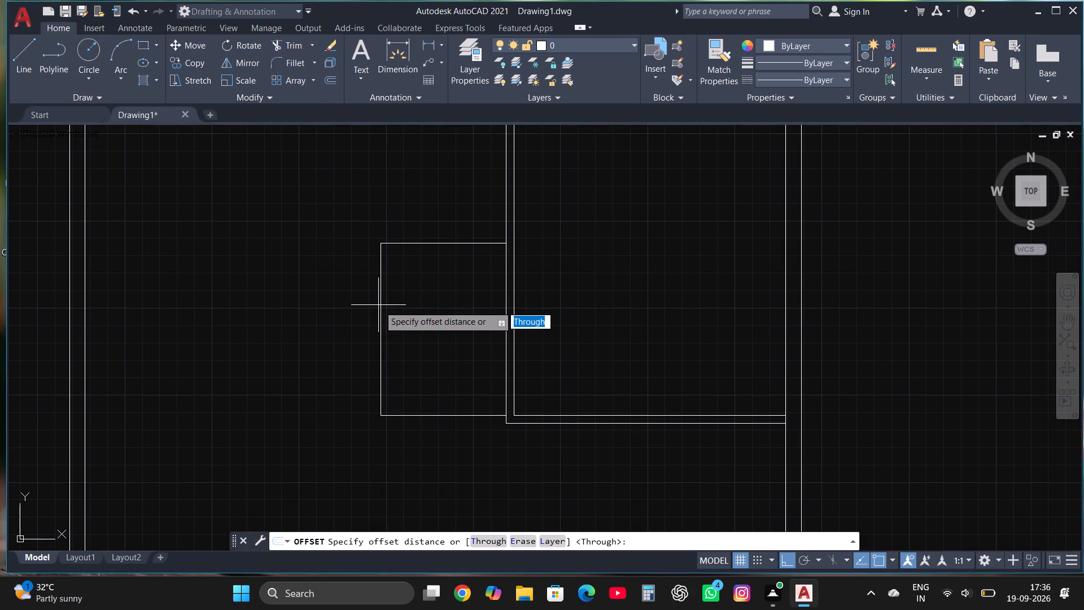
click(380, 306)
text(4.5")
key(Return)
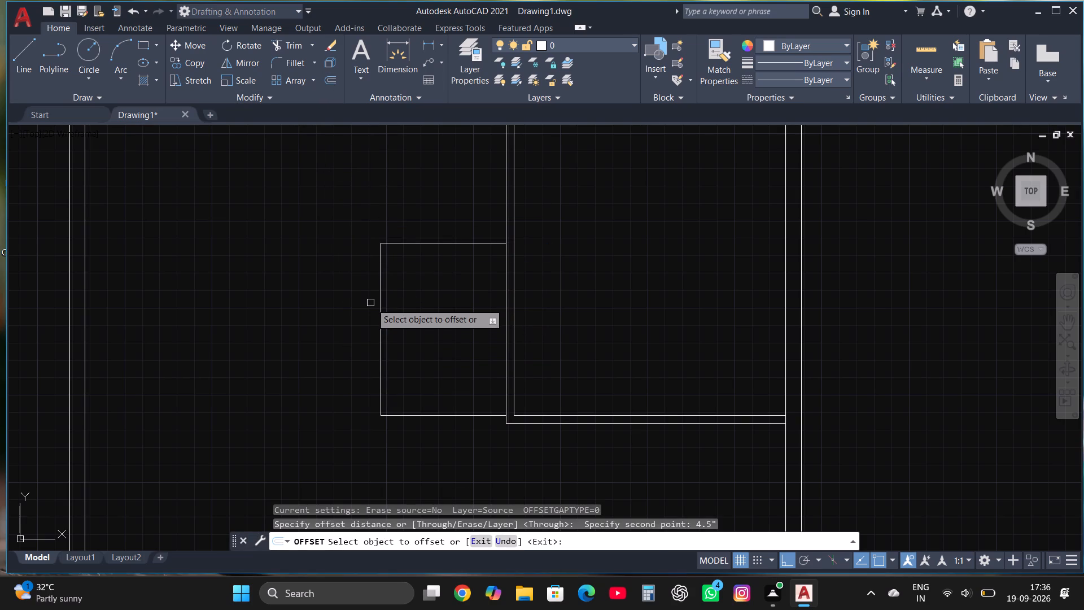
click(379, 329)
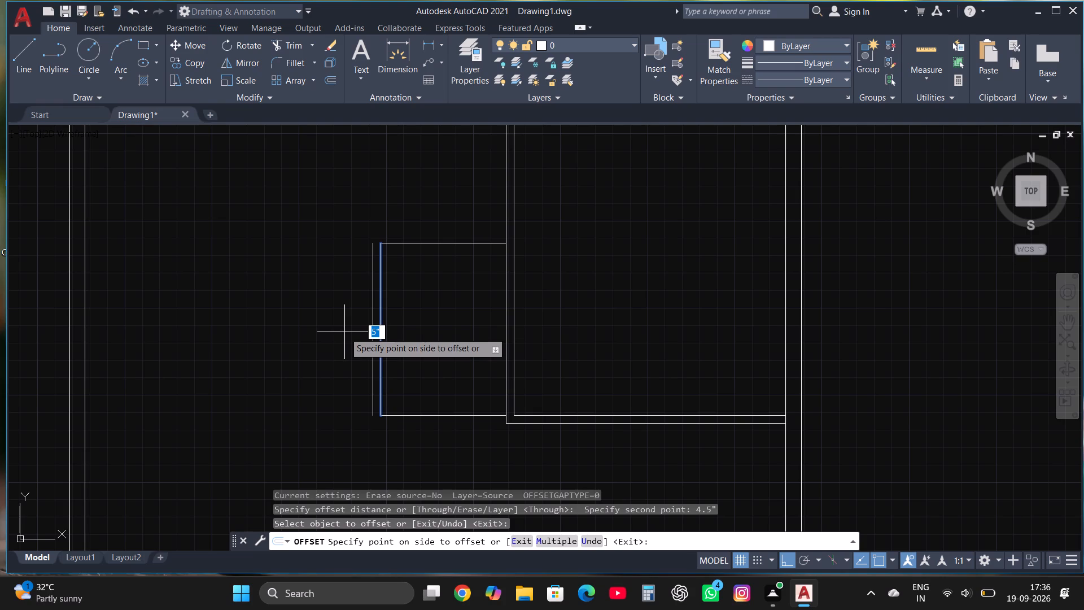
text(4.5")
key(Return)
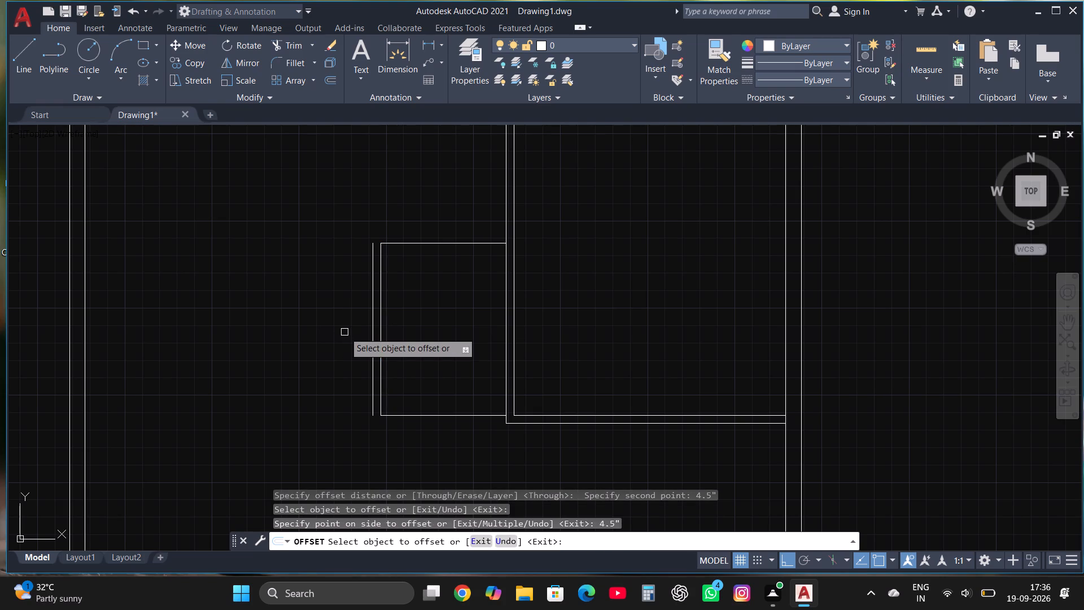
Offset the small room's bottom line downward and its top line upward by 4.5" each.
click(400, 418)
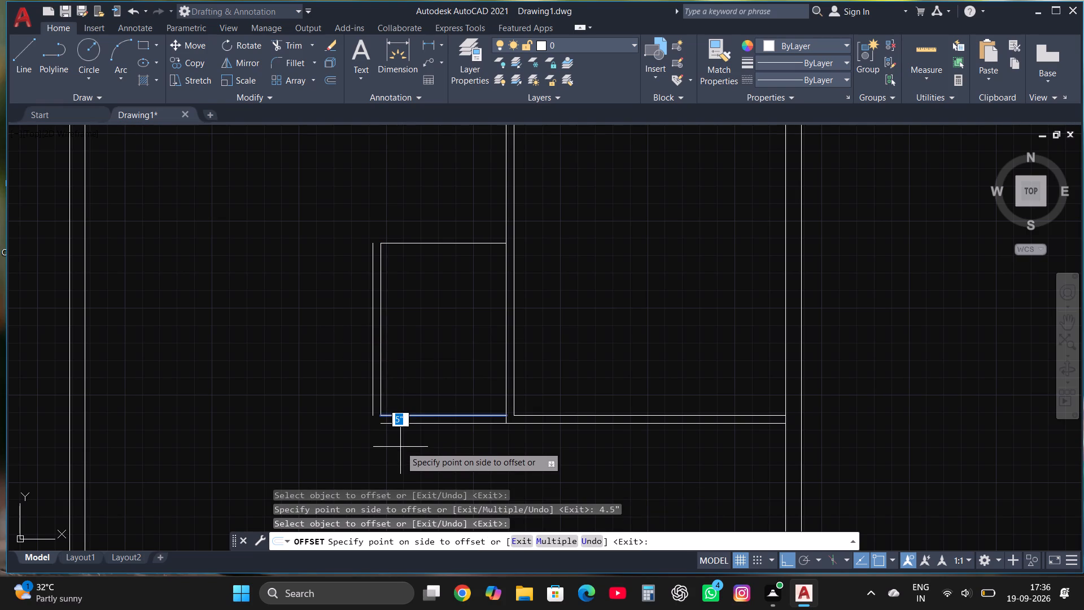
scroll(400, 447, up, 2)
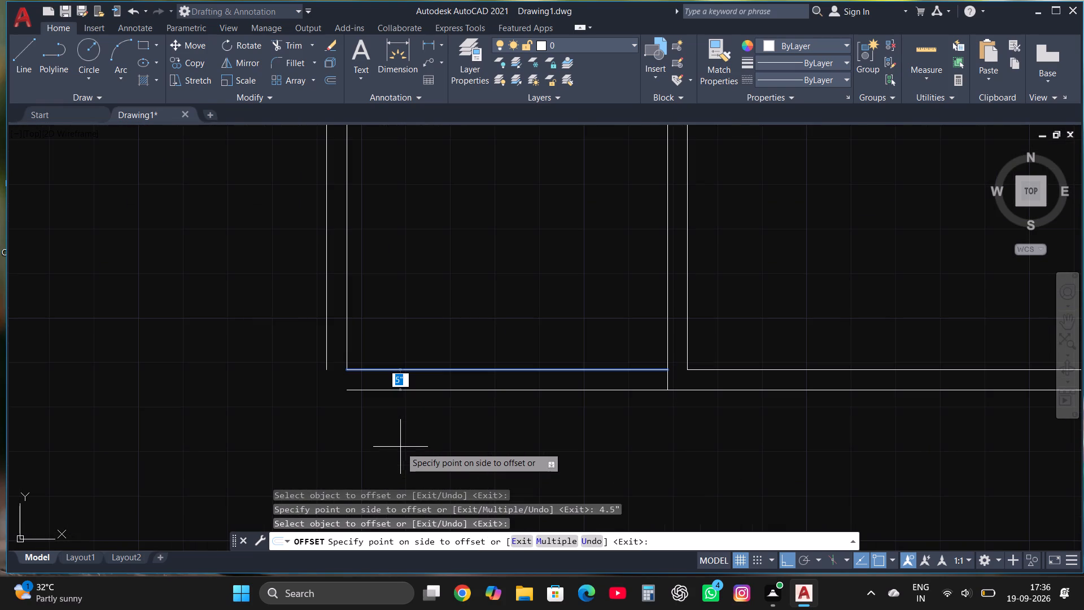
text(4.5")
key(Return)
scroll(408, 451, down, 2)
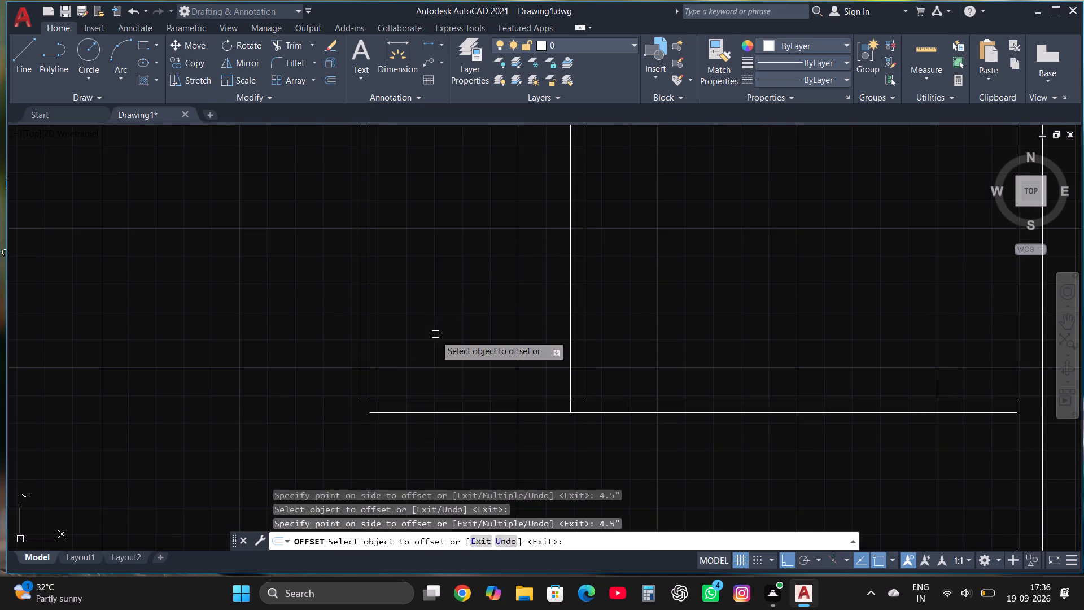
scroll(435, 336, down, 2)
scroll(447, 261, up, 1)
click(448, 249)
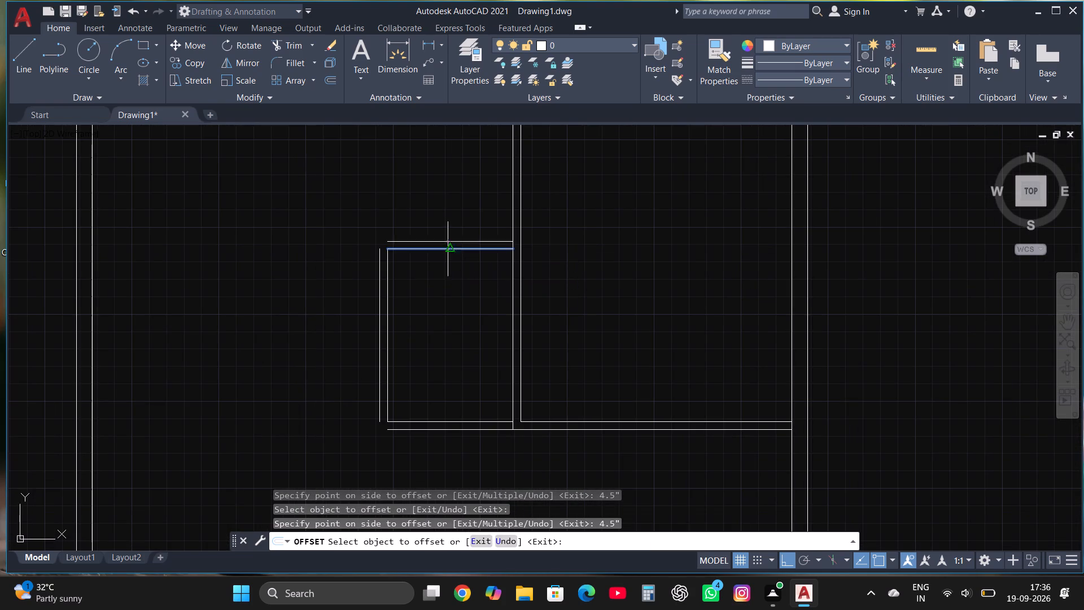
click(451, 203)
Fillet the small room's offset lines so they meet at its outer upper-left and lower-left corners.
click(296, 66)
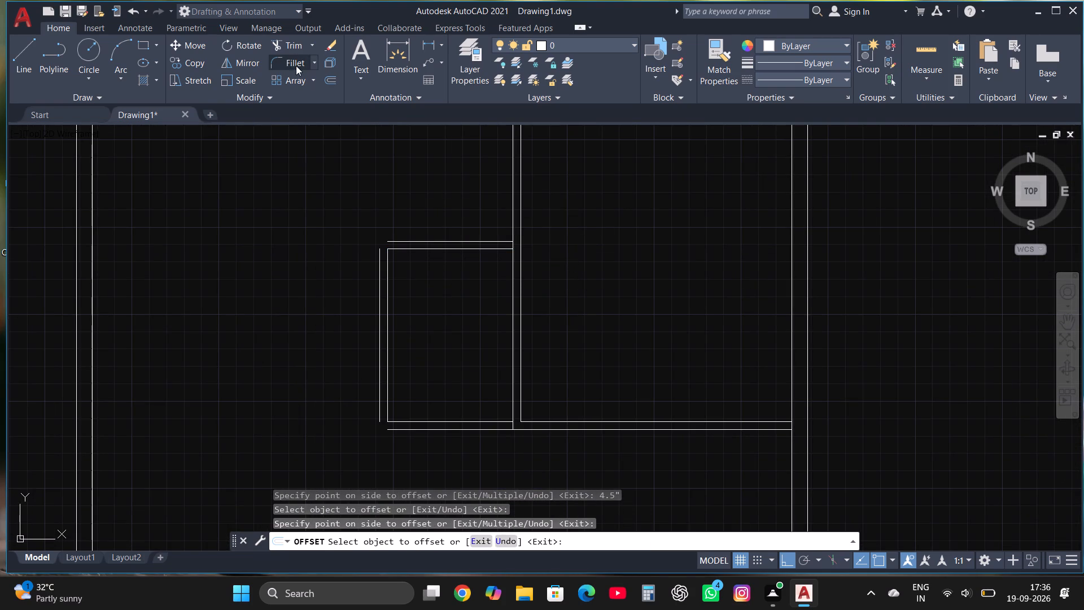
click(377, 278)
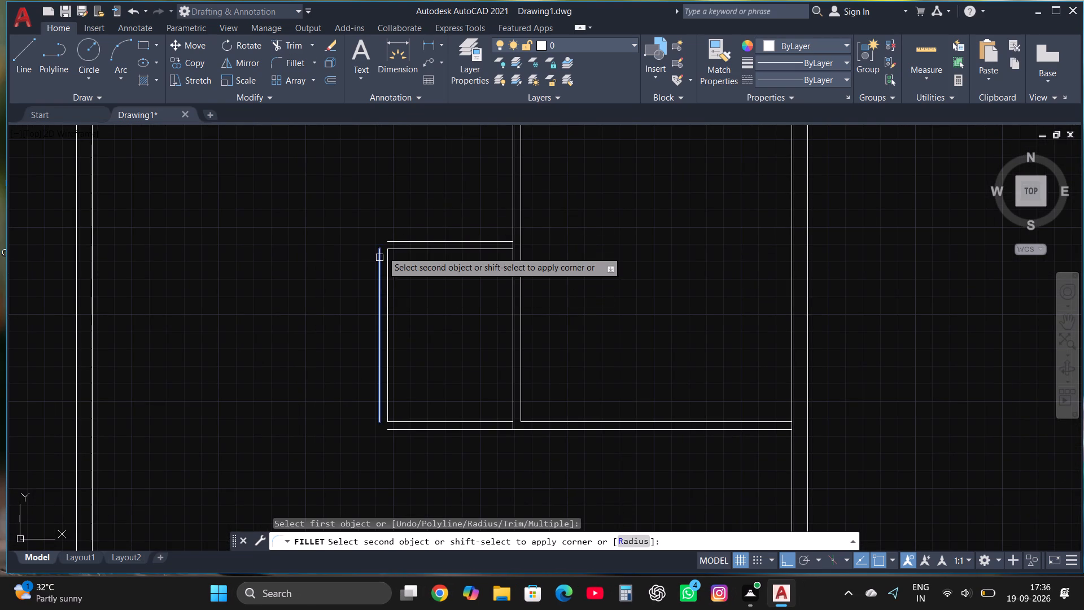
click(394, 238)
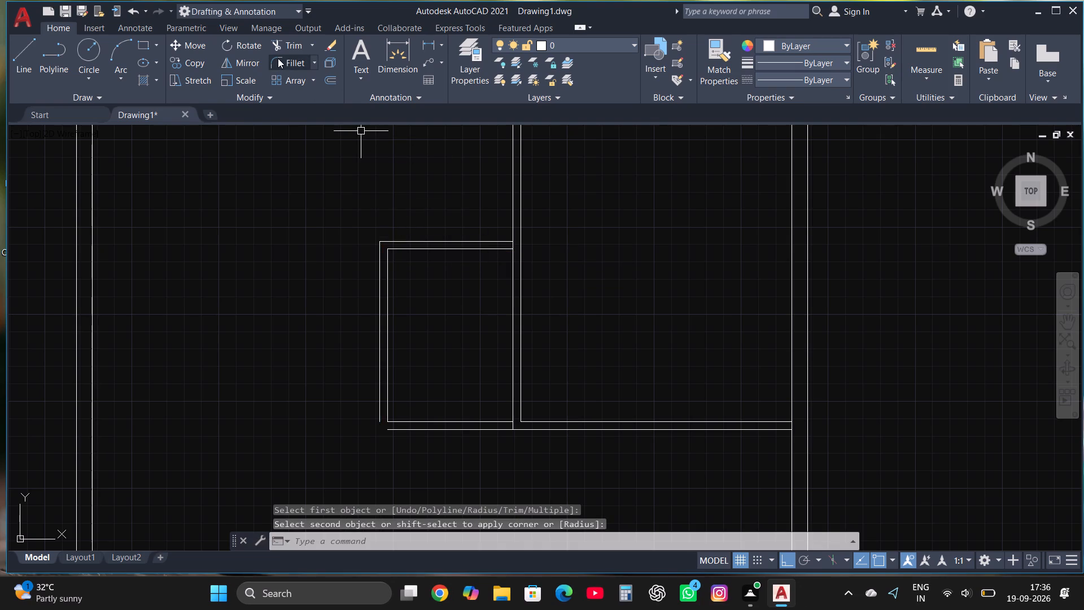
click(281, 58)
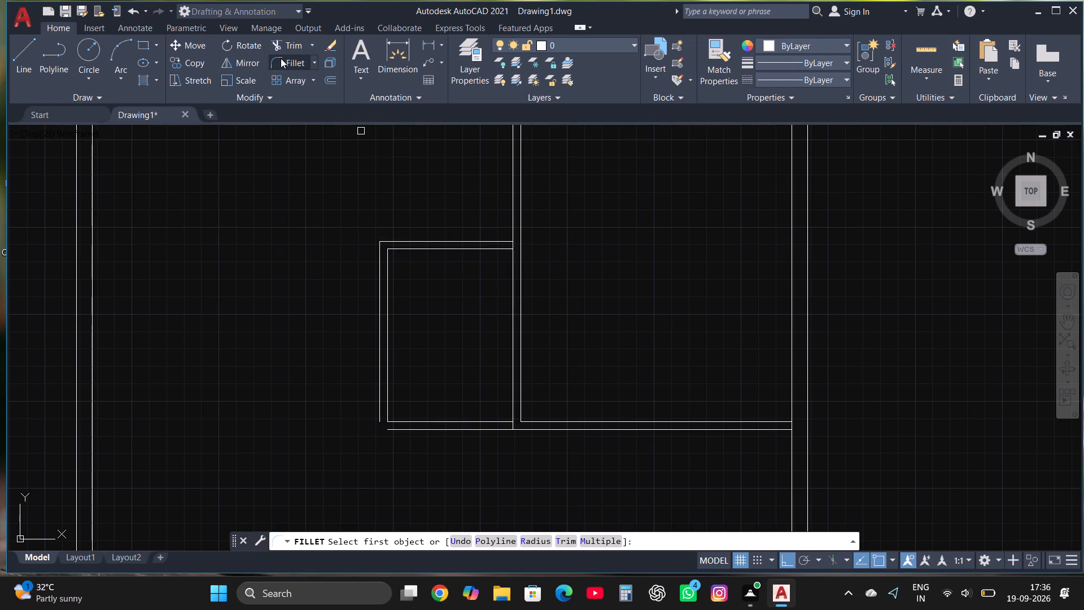
click(377, 406)
click(396, 431)
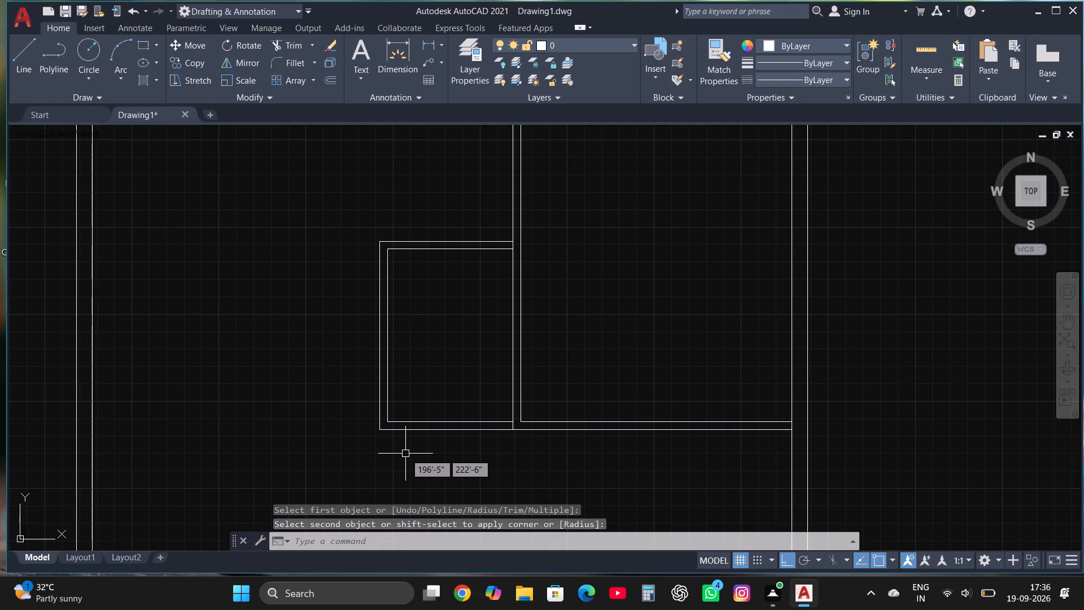
Draw a vertical line from the small room's outer upper-left corner up into the thickness of the top outer wall.
scroll(405, 454, down, 1)
scroll(489, 243, up, 2)
scroll(489, 243, down, 1)
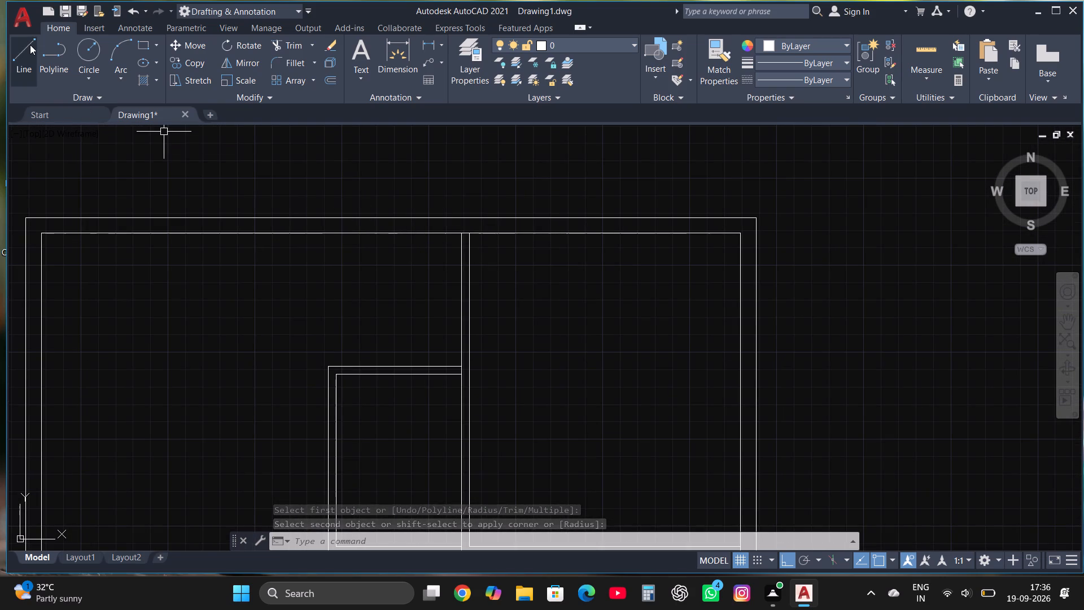
click(30, 44)
scroll(324, 316, up, 1)
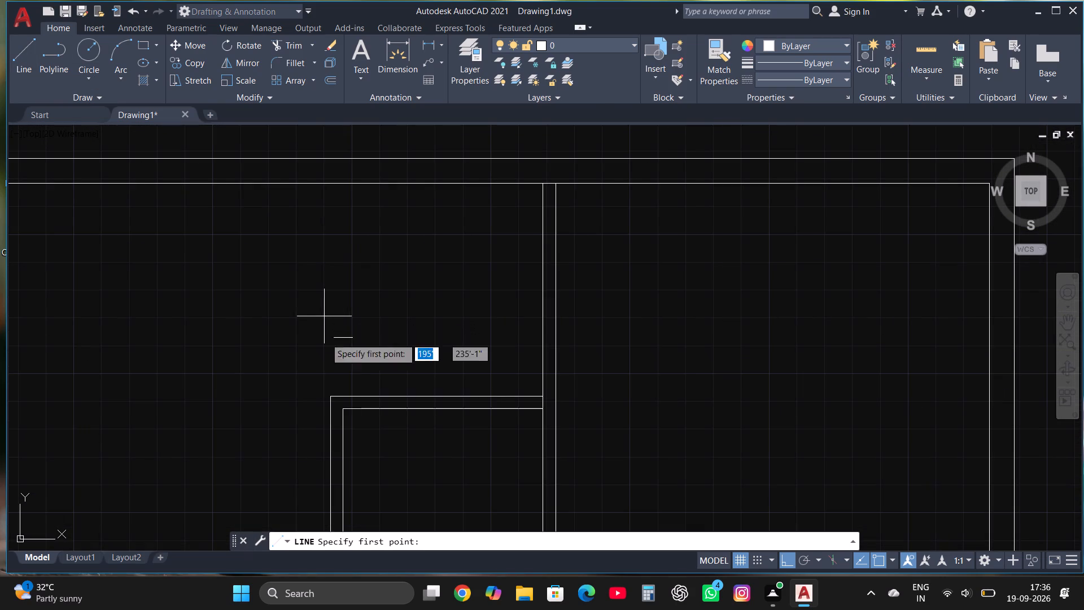
click(329, 398)
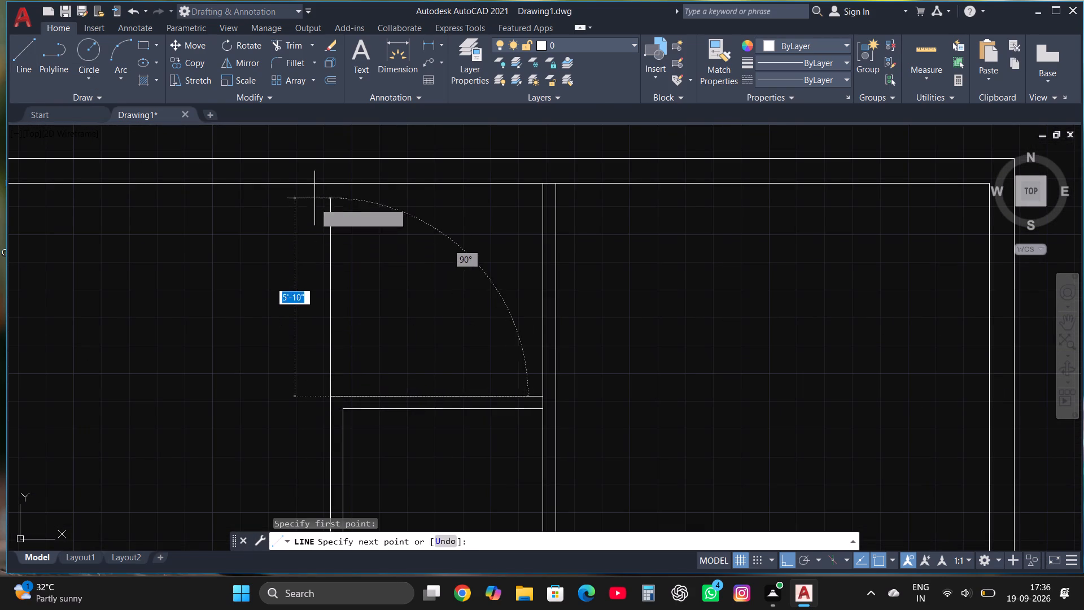
scroll(316, 184, up, 2)
click(333, 160)
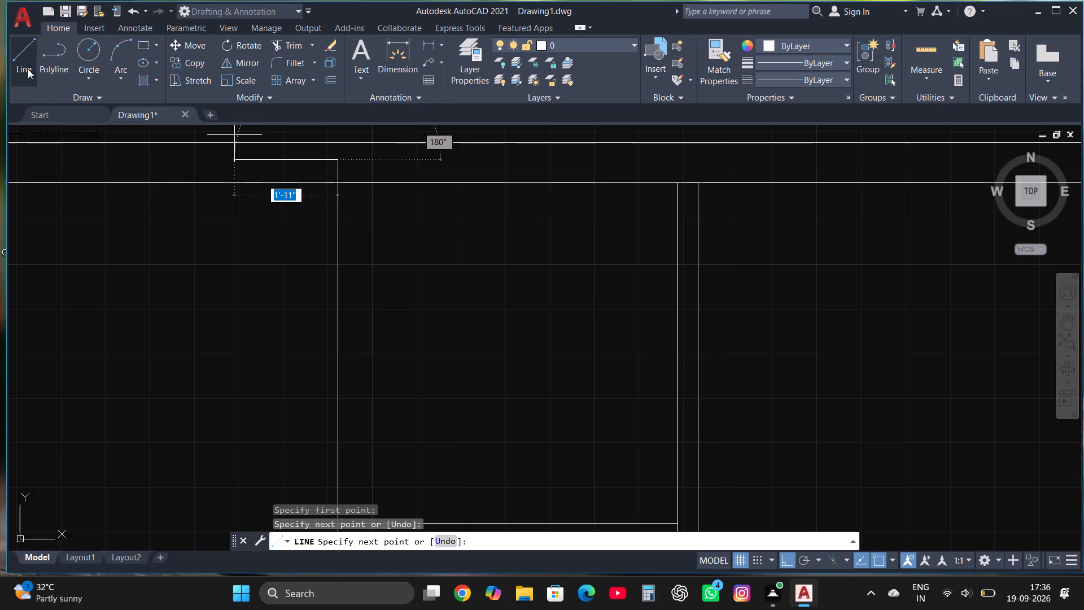
Draw a parallel vertical line above the small room's inner left face, from its outer top line up into the top outer wall.
click(24, 50)
scroll(362, 207, down, 2)
scroll(366, 314, up, 2)
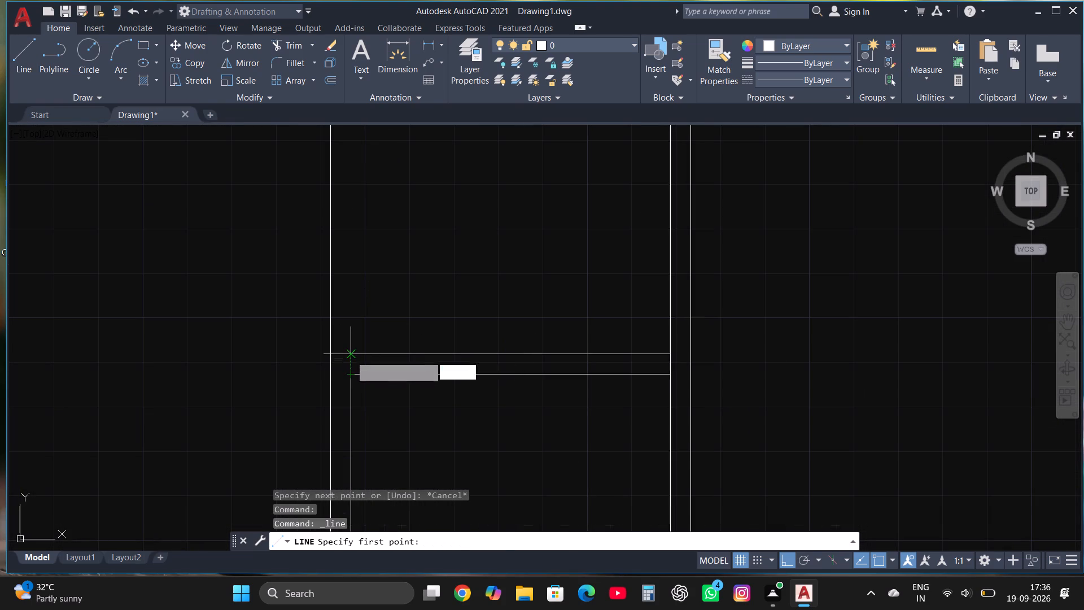
click(351, 355)
scroll(351, 355, down, 3)
scroll(360, 254, up, 3)
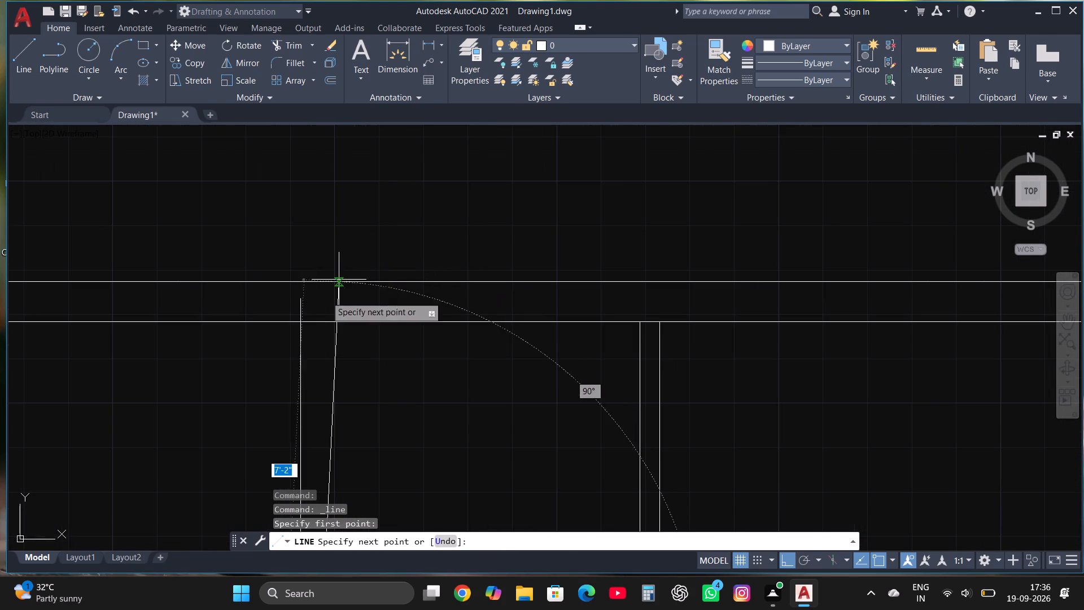
click(316, 306)
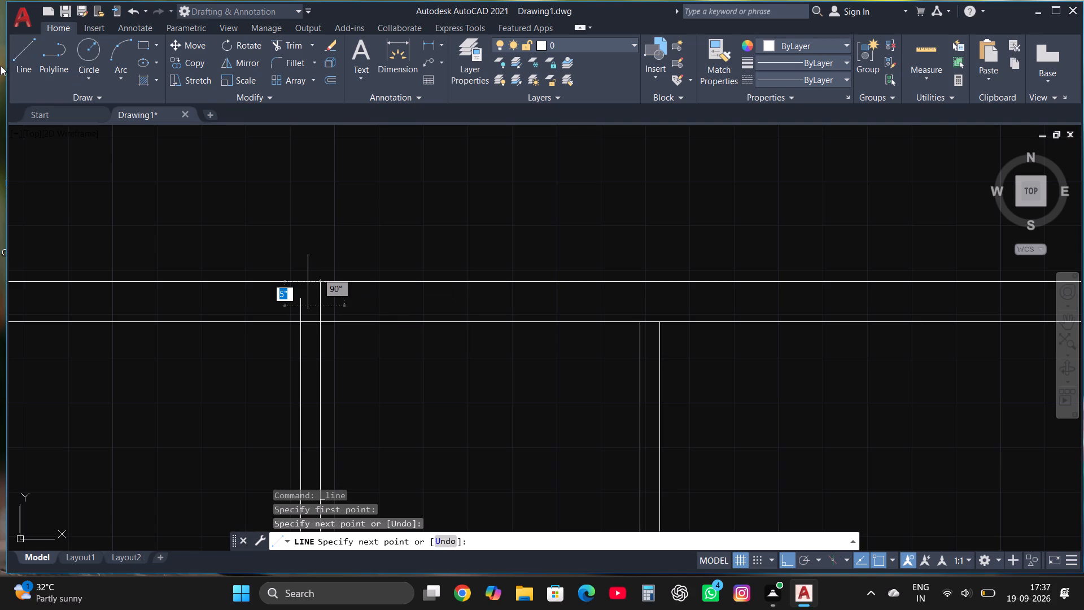
Trim the two partition lines overshooting into the top outer wall and the wall's inner line across both partition thicknesses.
click(287, 50)
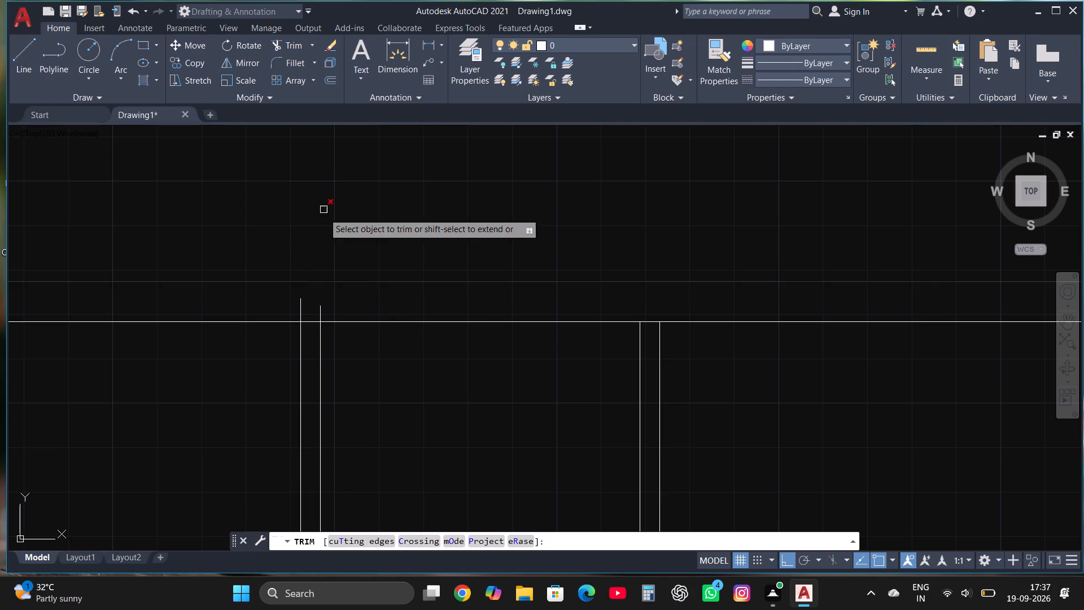
click(321, 309)
click(302, 307)
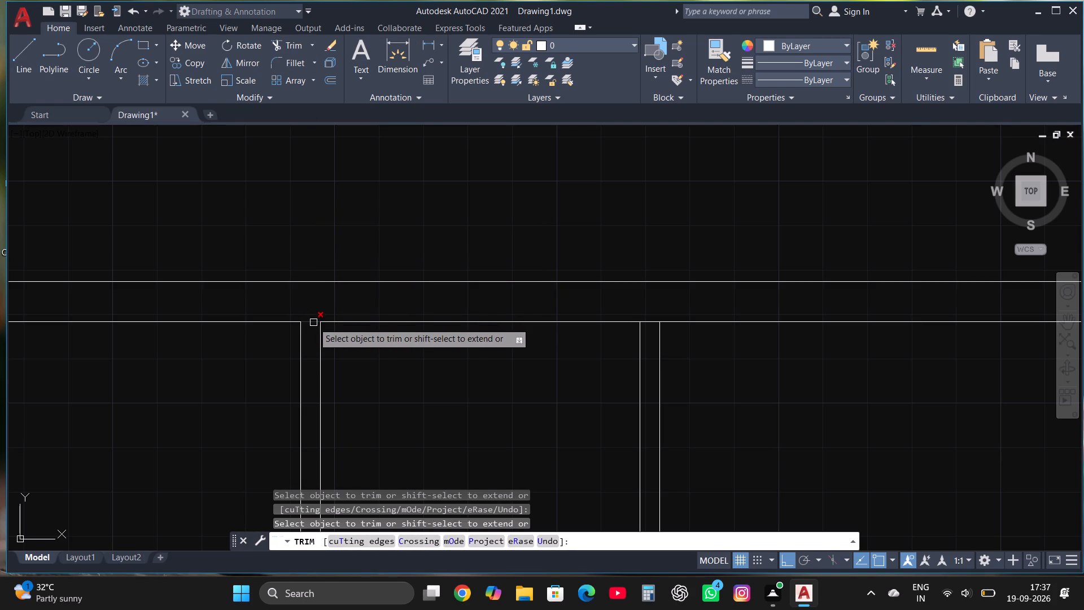
click(313, 323)
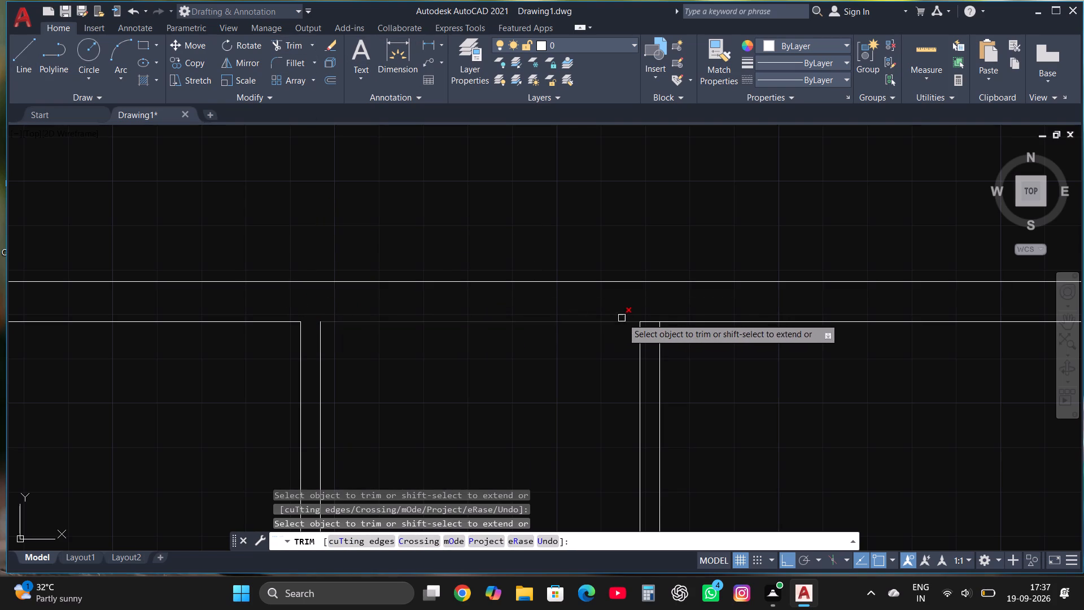
click(648, 319)
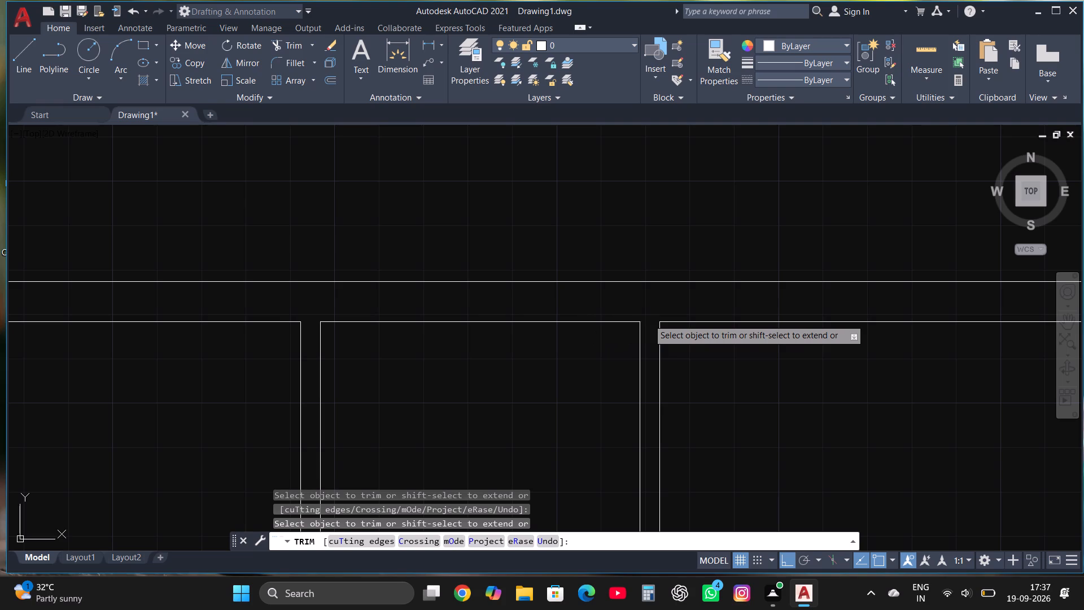
key(Escape)
Draw a 6' by 6' room with three 6' lines going left, down and right from the upper-left partition's outer top corner.
scroll(648, 319, down, 1)
scroll(631, 247, down, 3)
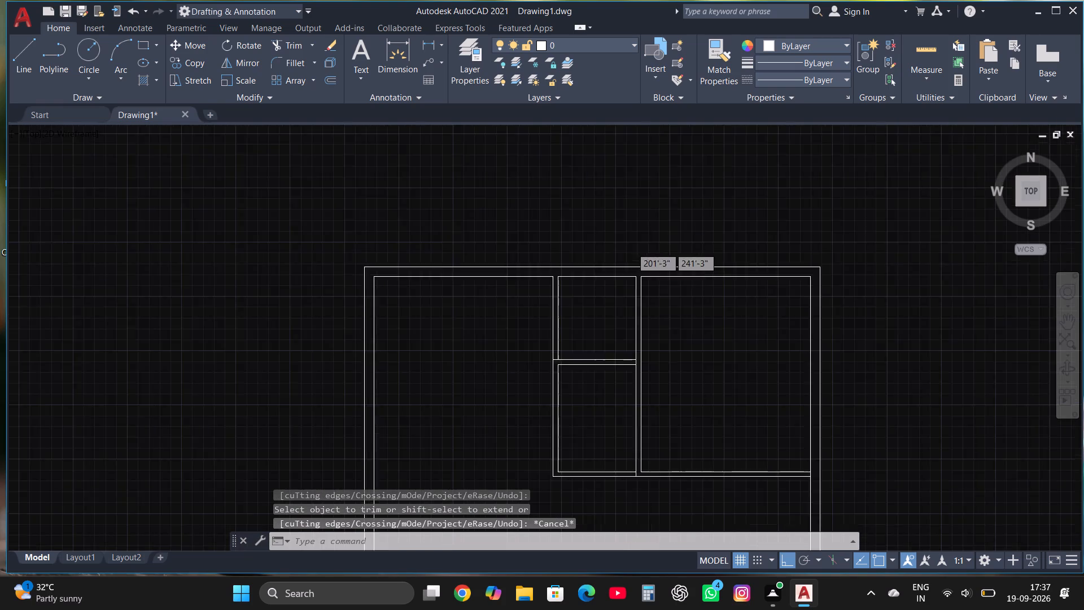
scroll(627, 347, up, 2)
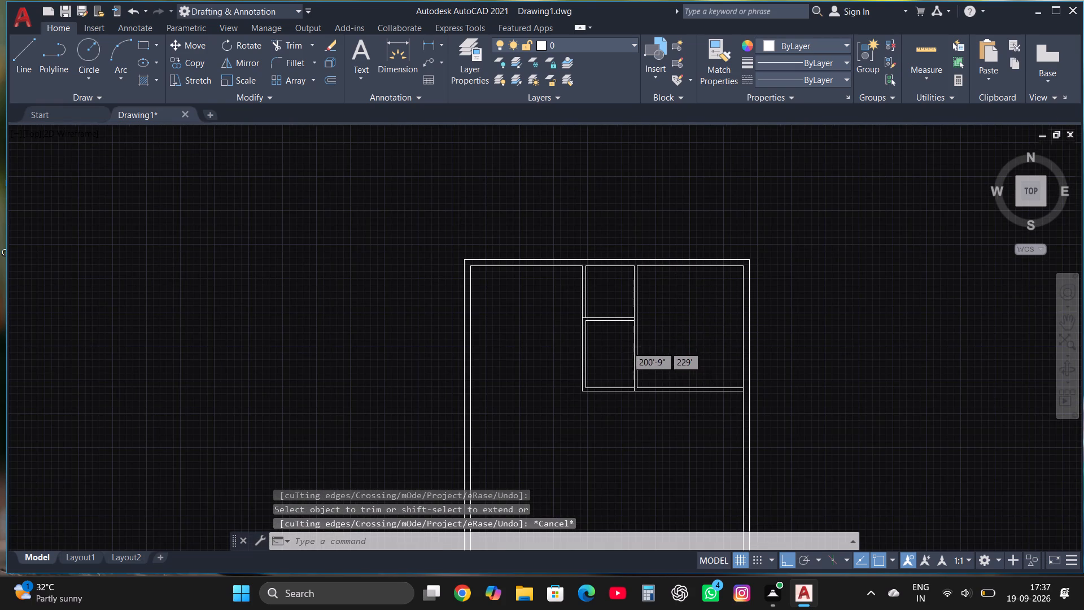
scroll(627, 346, up, 1)
scroll(607, 310, down, 3)
scroll(588, 237, up, 2)
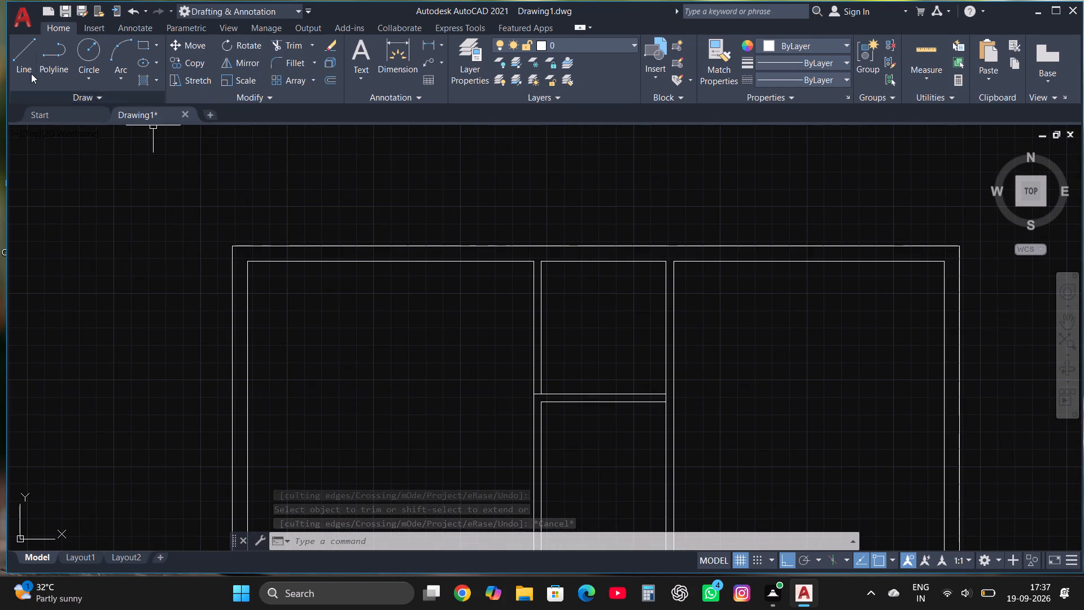
click(29, 45)
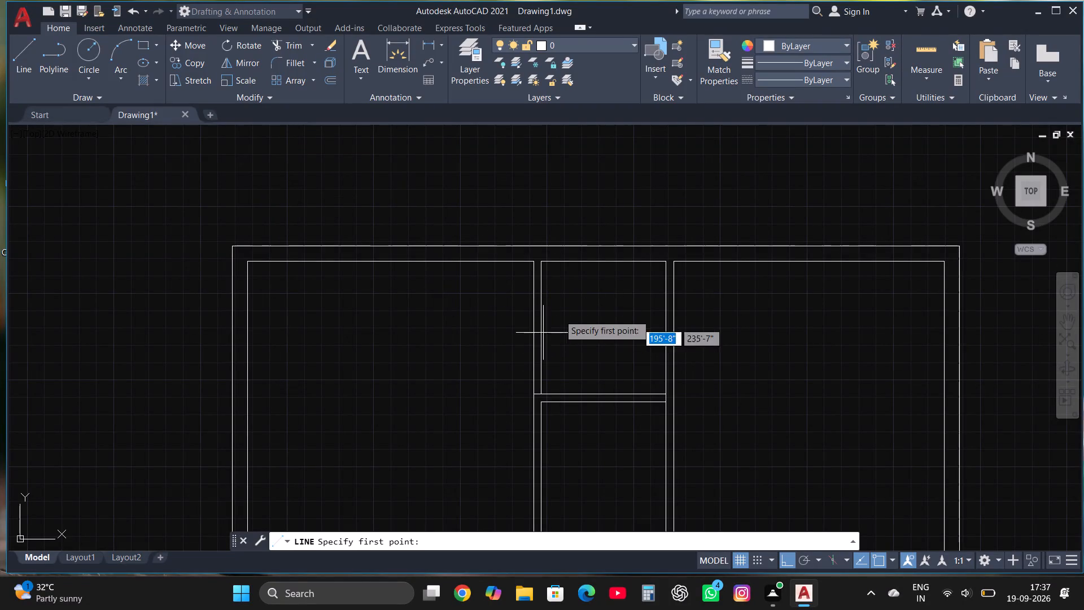
click(533, 262)
text(6')
key(Return)
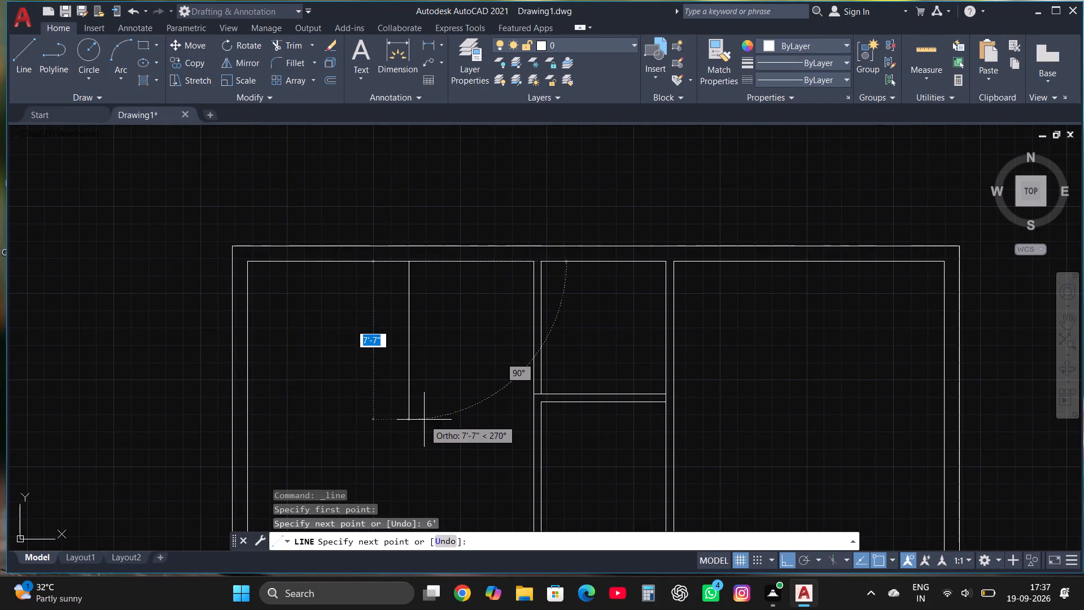
text(6')
key(Return)
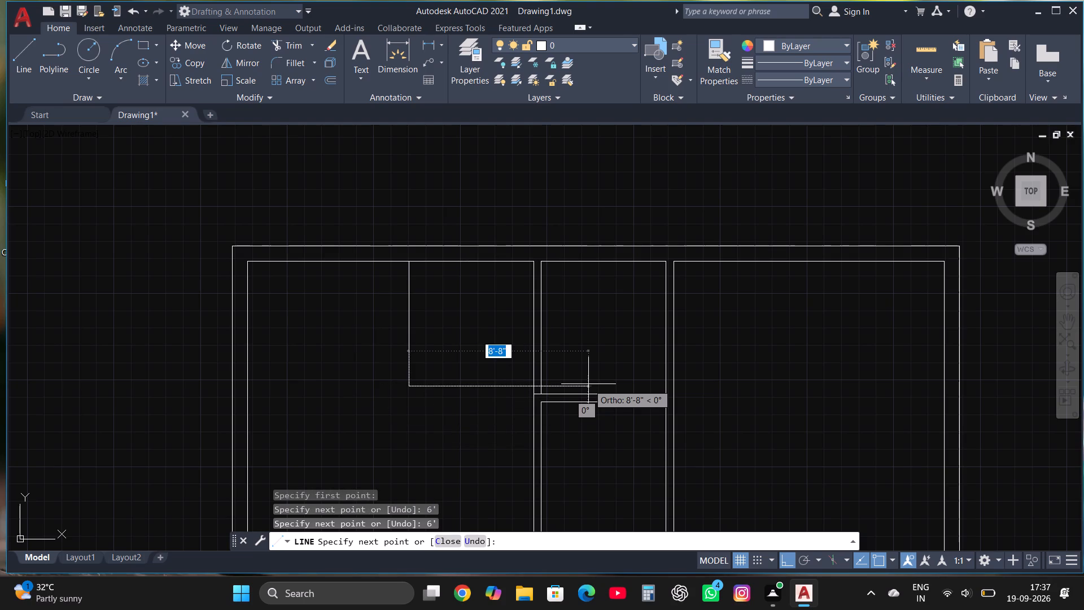
text(6')
key(Return)
key(Escape)
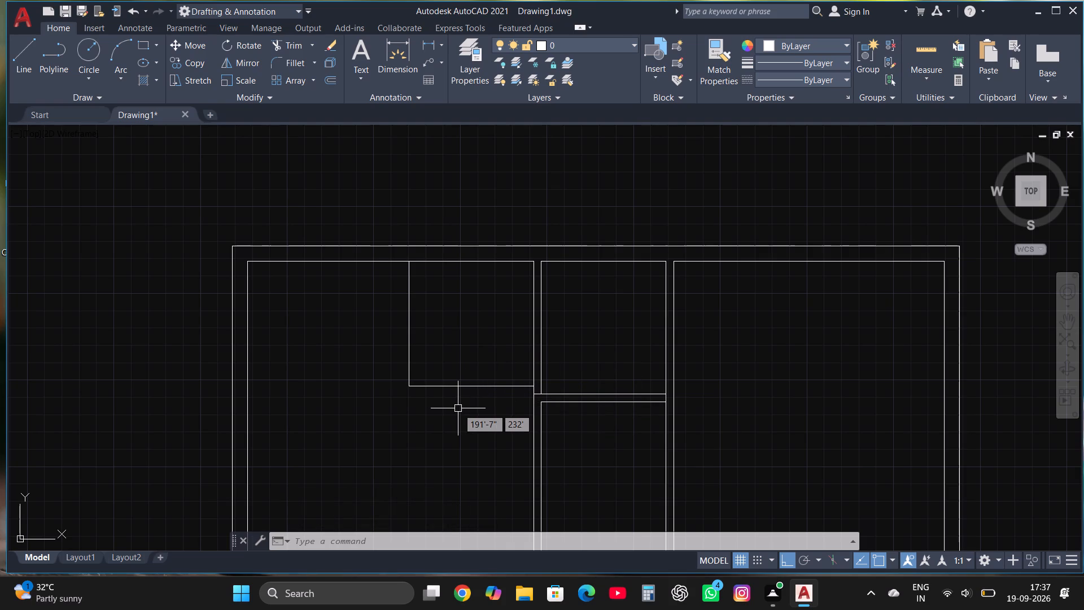
Move the new room's bottom line down so its right end aligns with the top line of the neighbouring horizontal partition.
scroll(458, 408, up, 2)
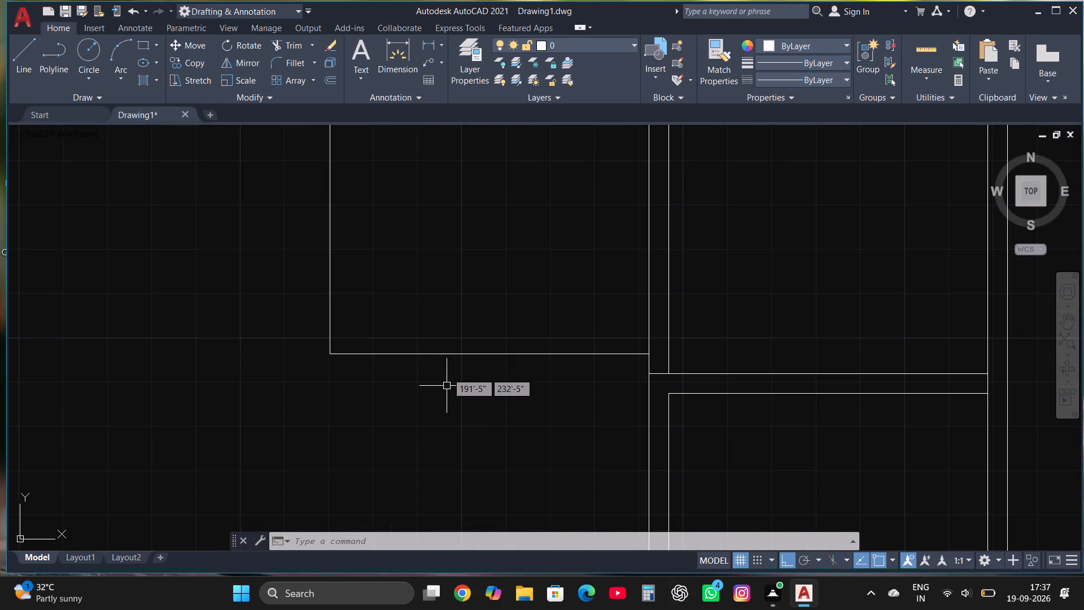
click(461, 351)
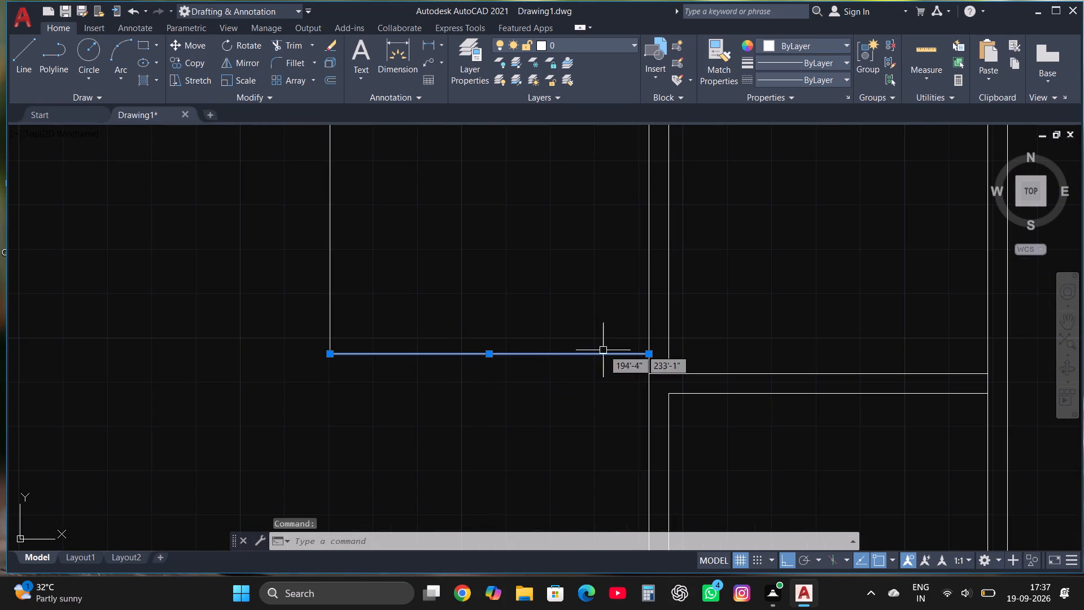
click(489, 354)
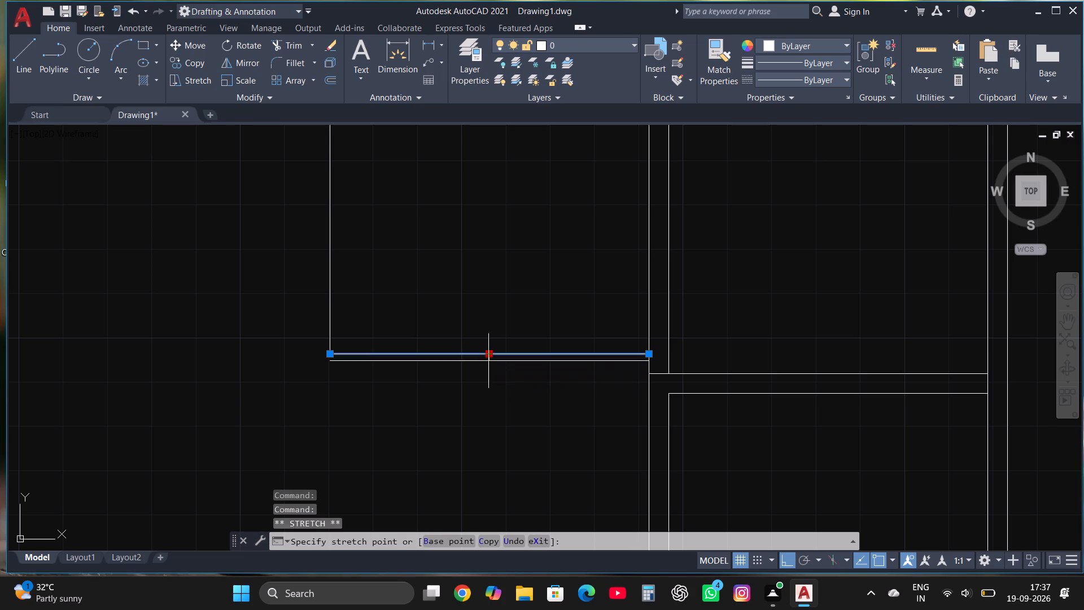
click(486, 375)
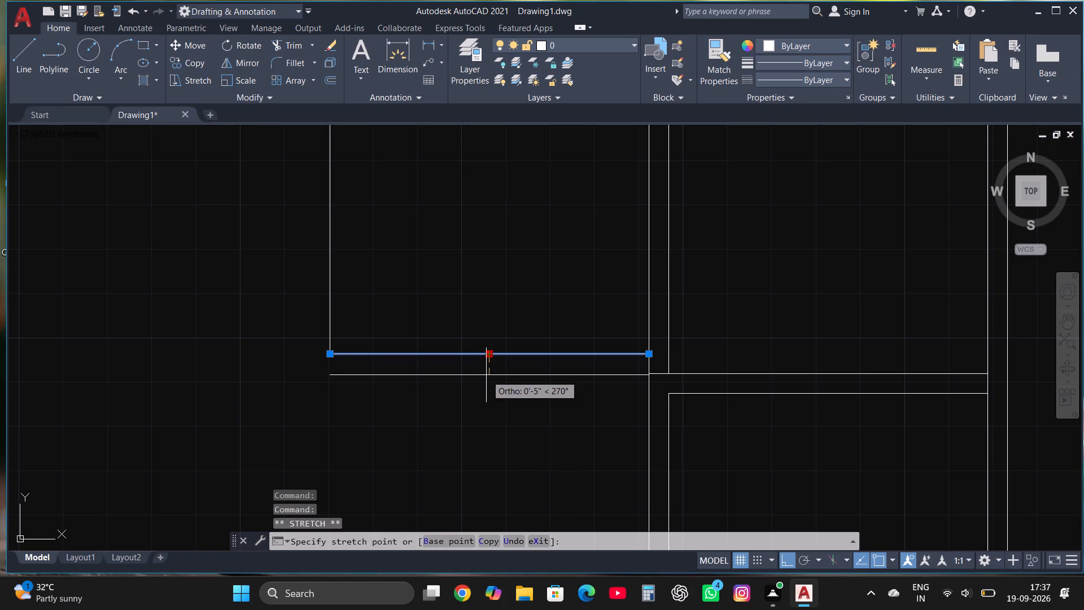
scroll(690, 367, up, 3)
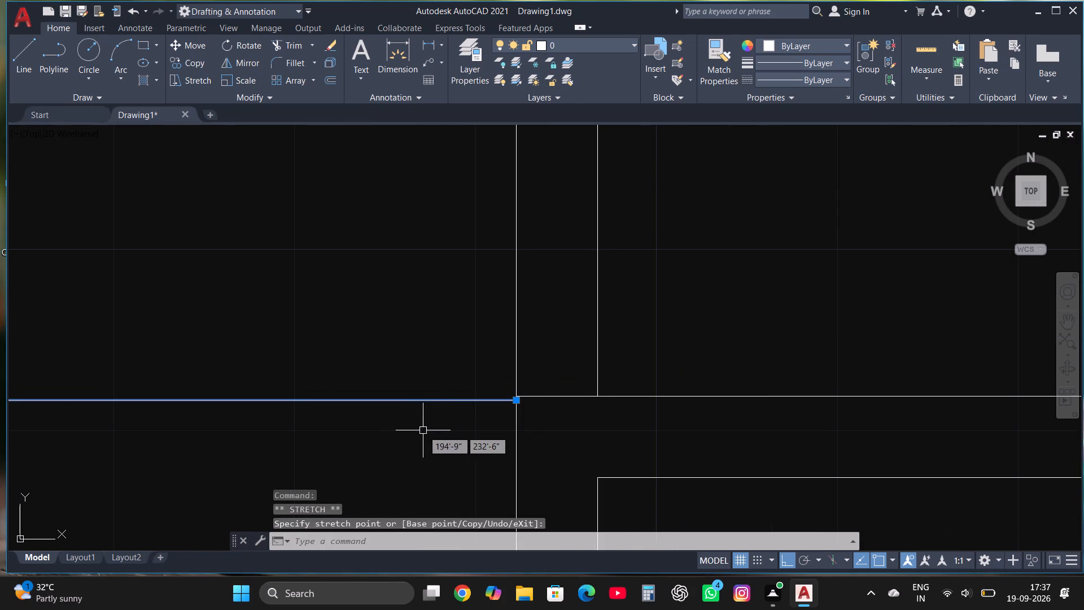
click(195, 49)
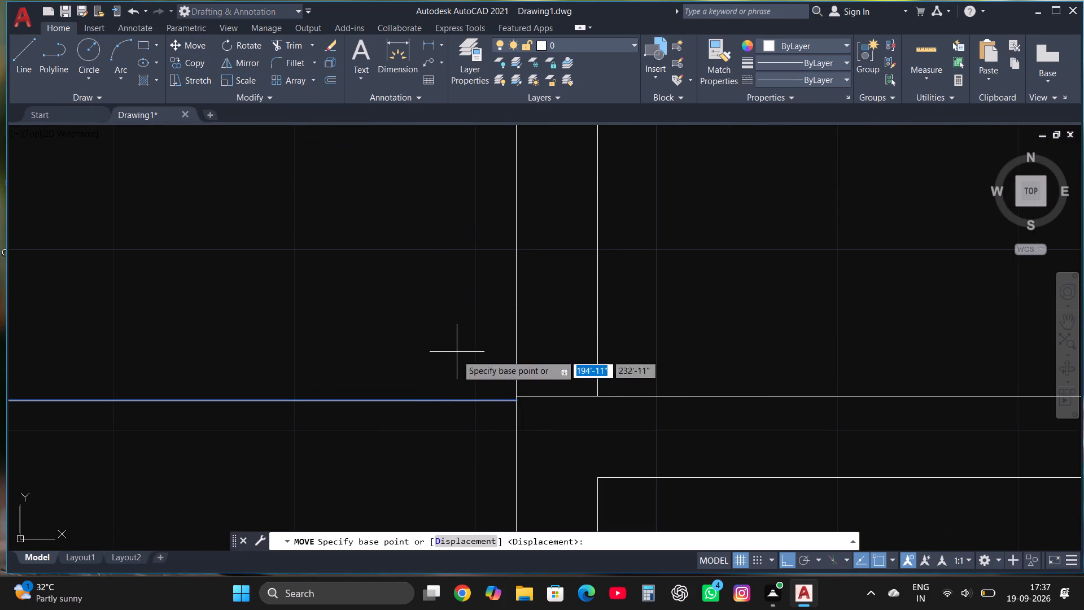
scroll(509, 413, up, 3)
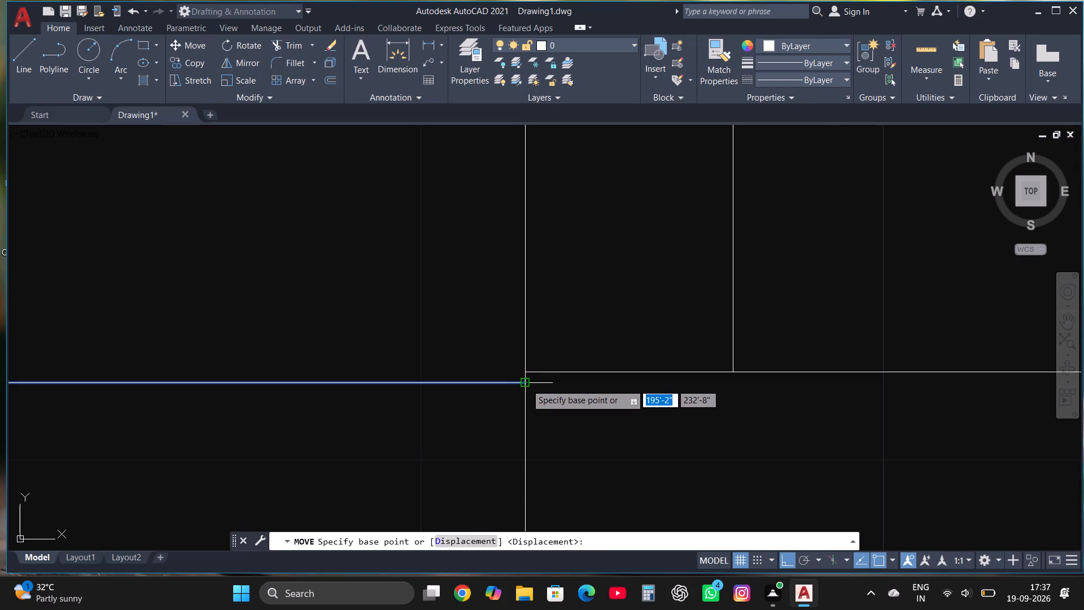
double_click(526, 384)
click(525, 372)
scroll(606, 378, down, 4)
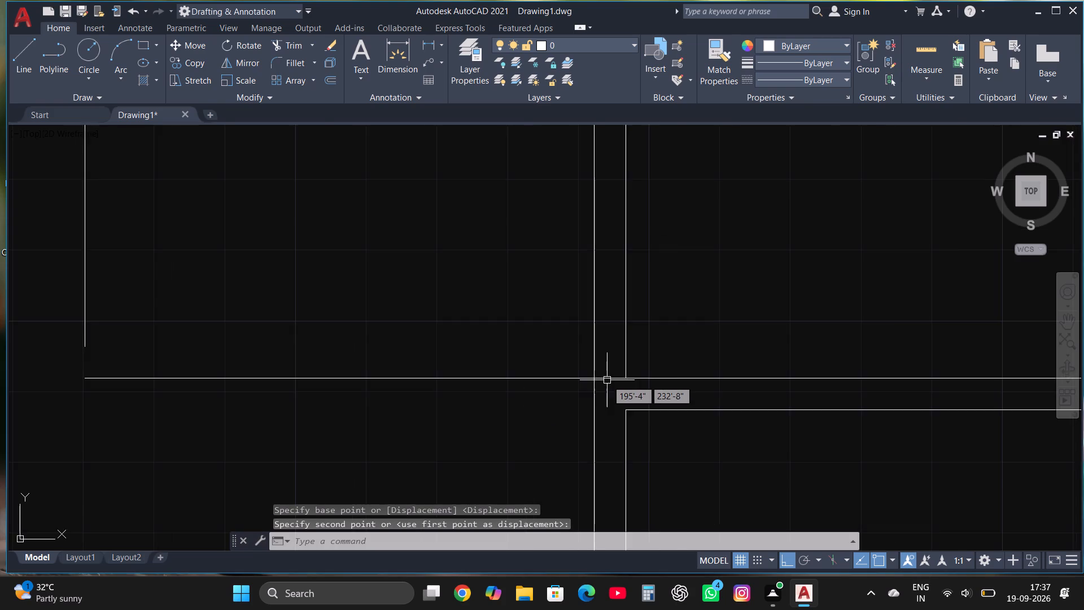
scroll(607, 380, down, 2)
key(Escape)
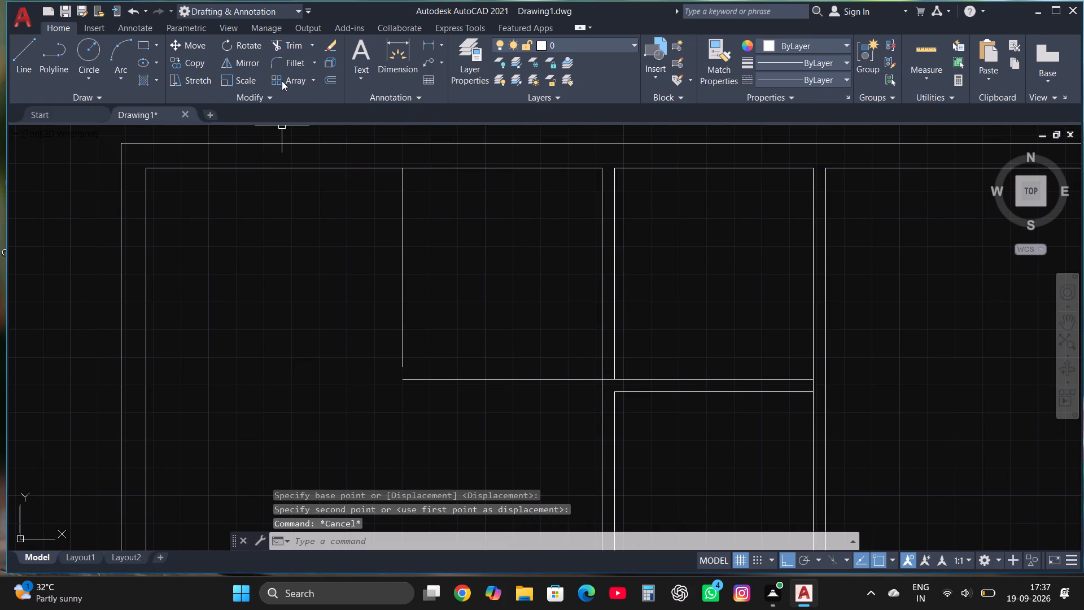
Fillet the new room's left line and bottom line so they meet at its lower-left corner.
click(298, 57)
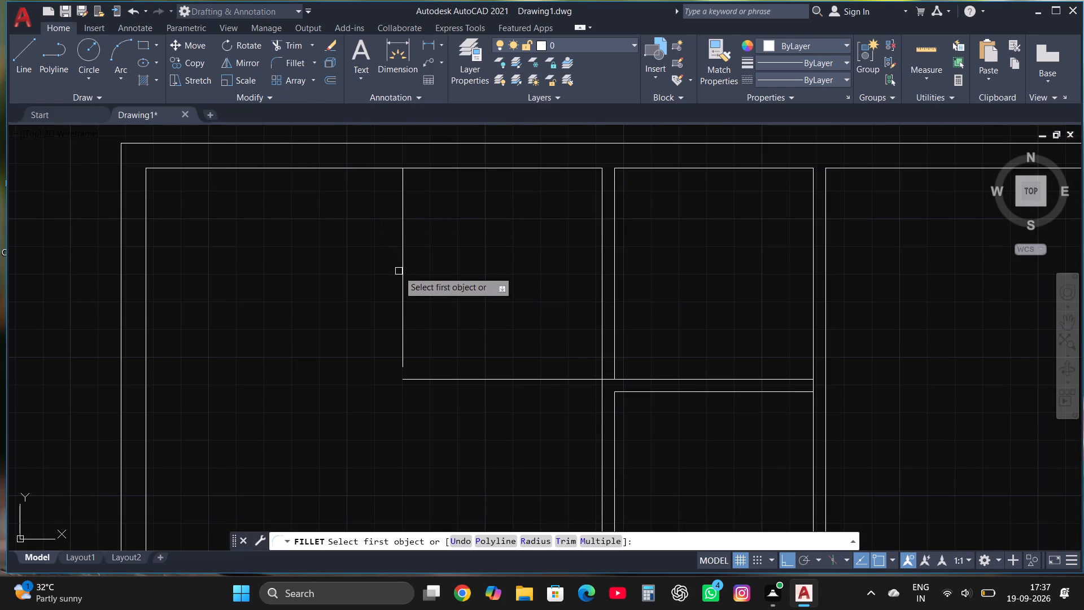
click(400, 274)
click(432, 378)
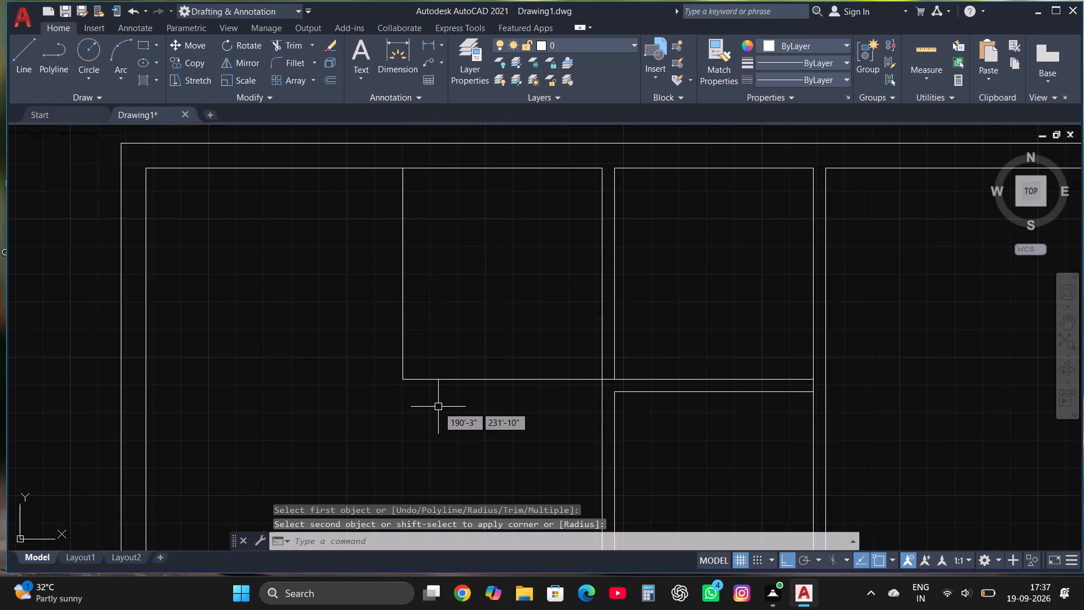
key(Escape)
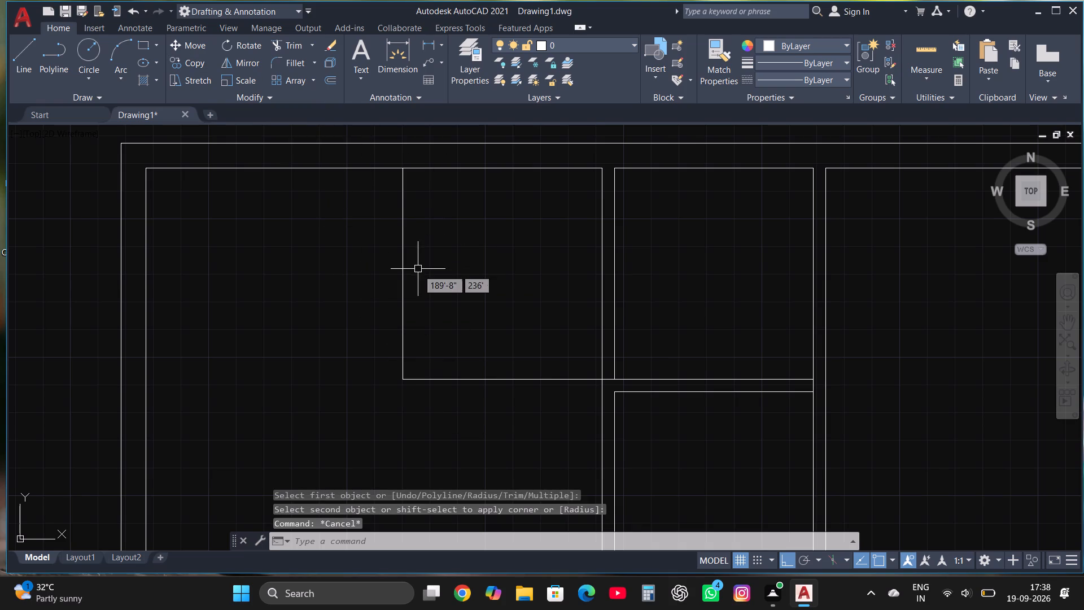
Offset the new room's left line outward to the left and its bottom line downward by 4.5" each.
click(402, 271)
click(327, 74)
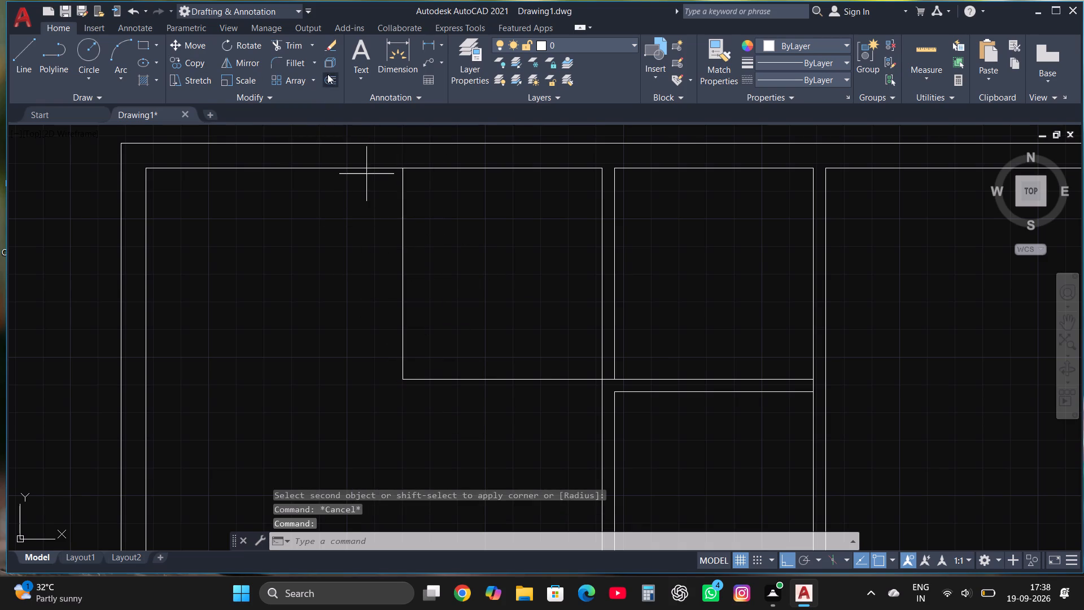
click(404, 259)
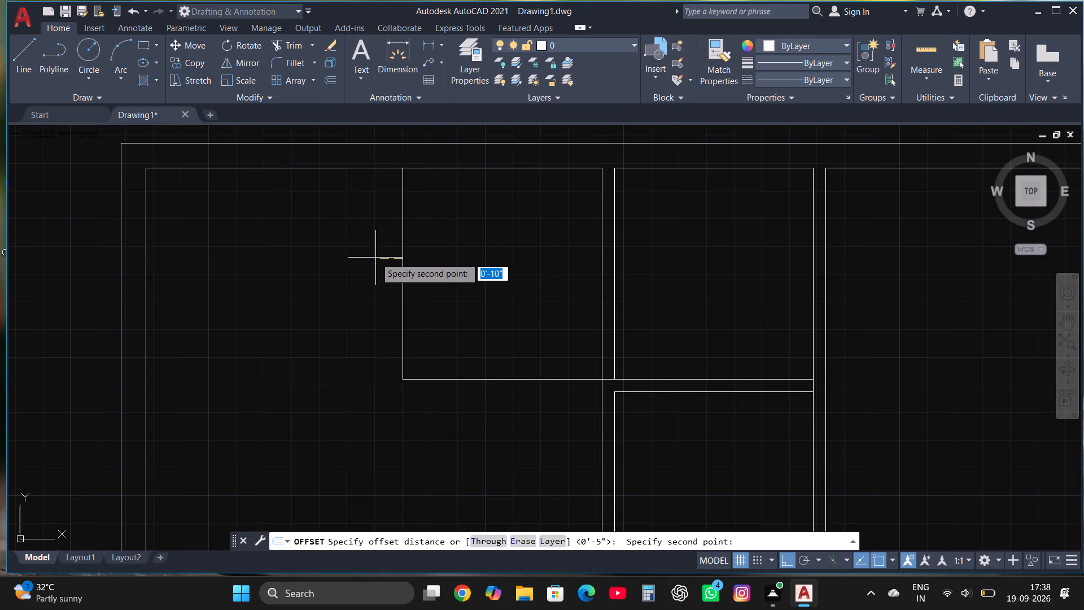
click(374, 258)
text(4.5")
key(Return)
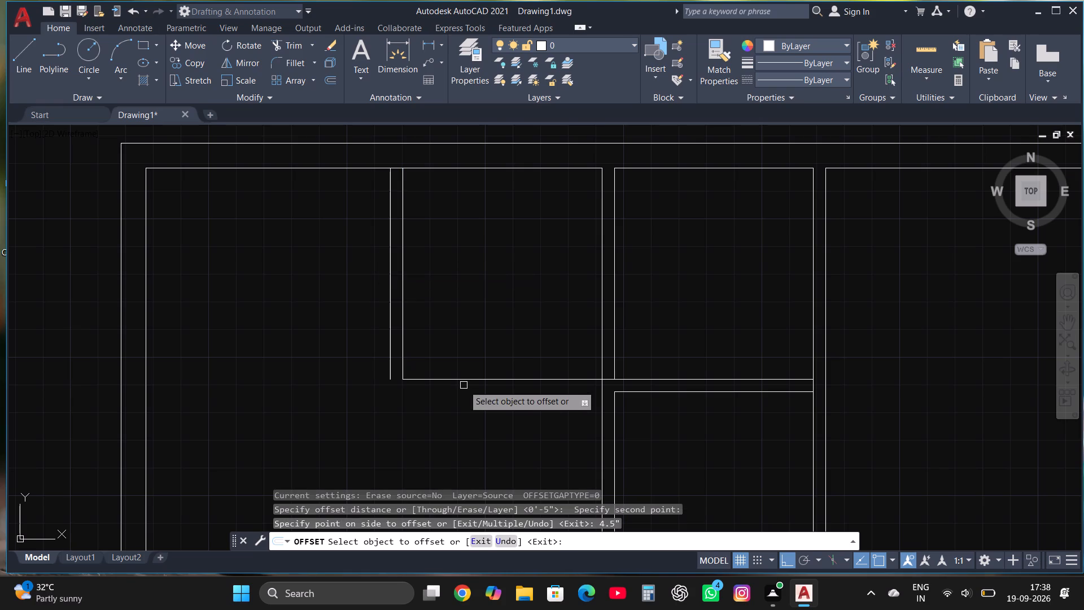
click(466, 376)
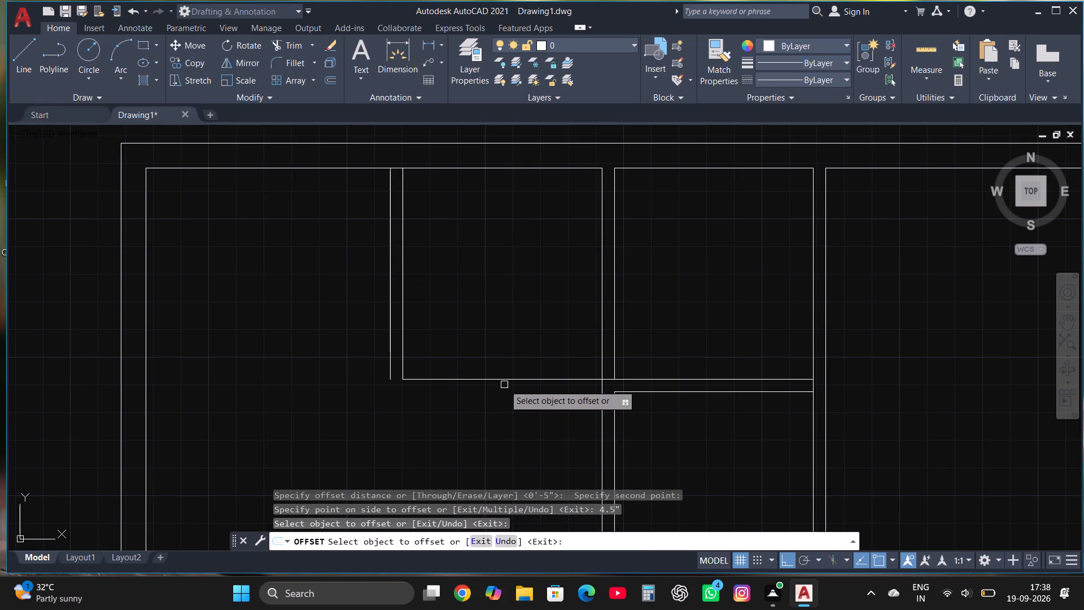
click(504, 379)
text(4.5")
key(Return)
key(Escape)
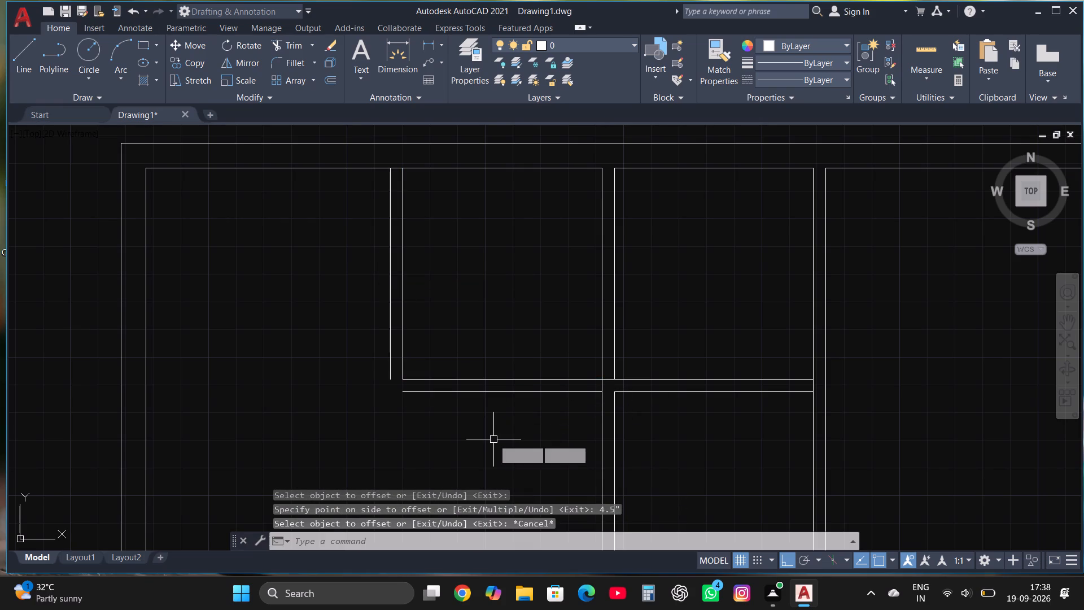
Fillet the new room's two offset lines so they meet at its outer lower-left corner.
click(295, 60)
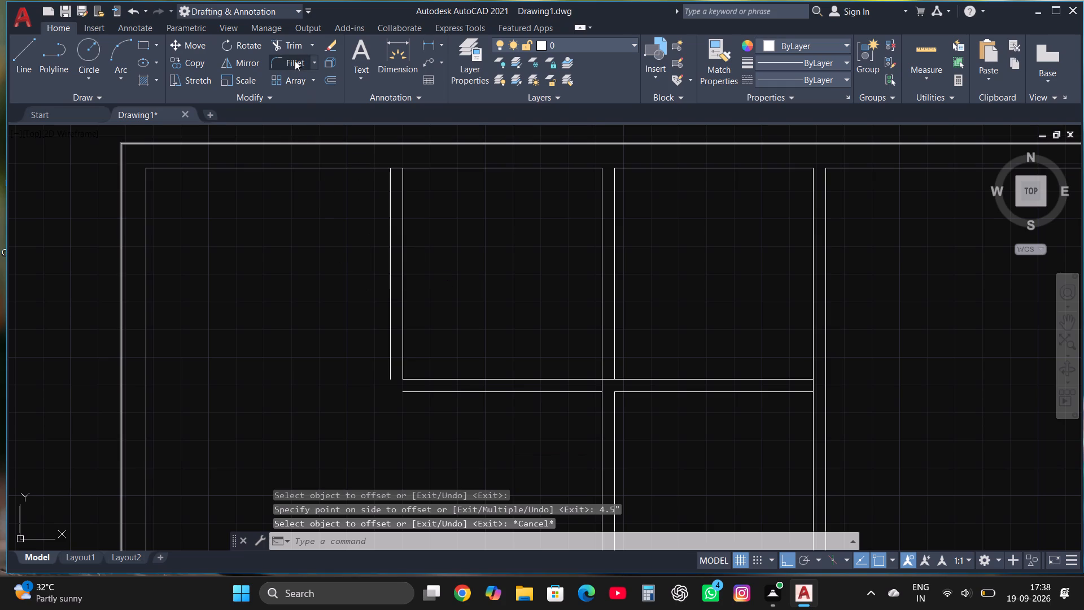
click(390, 320)
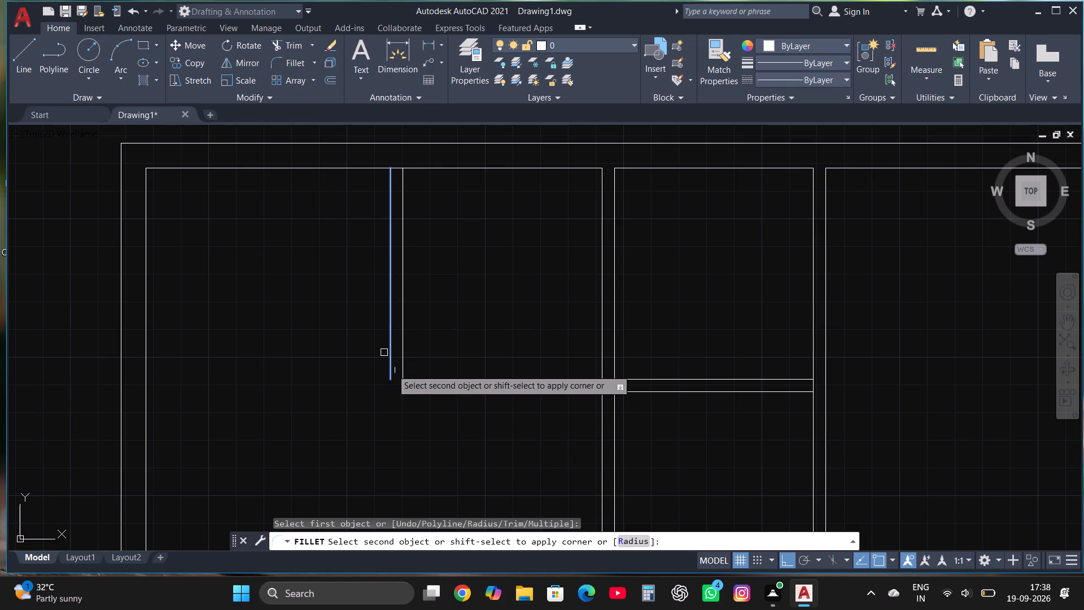
click(406, 391)
key(Escape)
Draw lines 15' down and 13' left, starting where the small room's outer bottom line meets the middle vertical partition's left line.
scroll(407, 396, down, 2)
scroll(486, 251, down, 2)
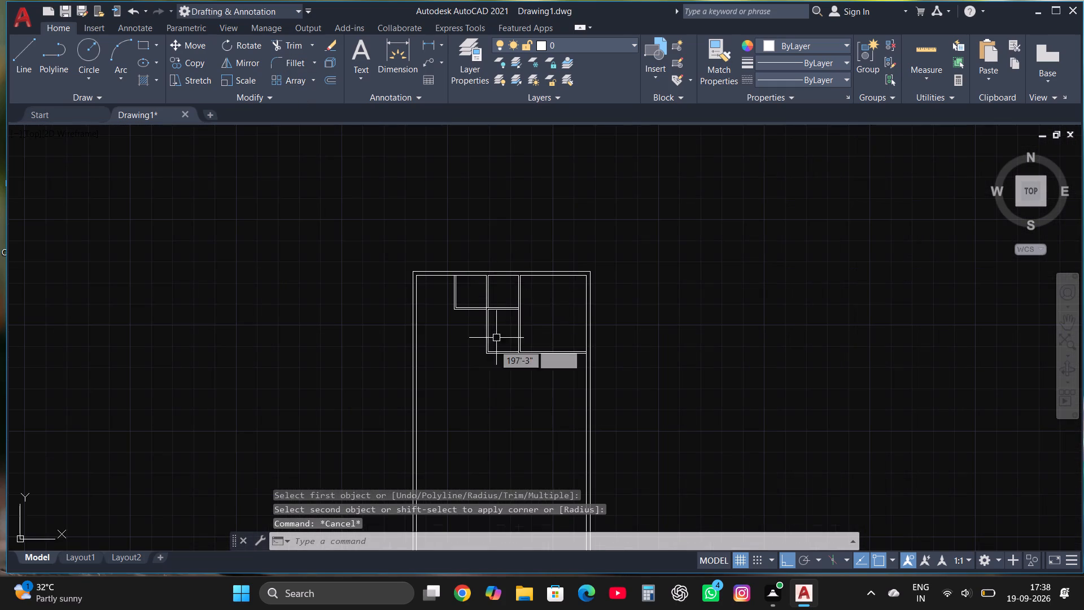
scroll(483, 371, up, 1)
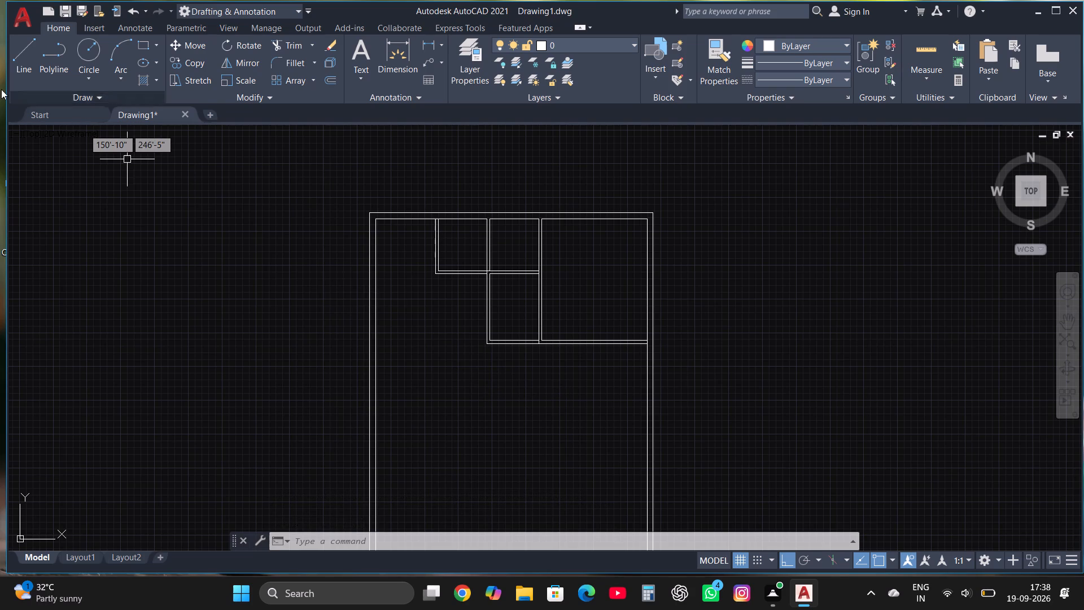
click(13, 51)
scroll(470, 271, up, 1)
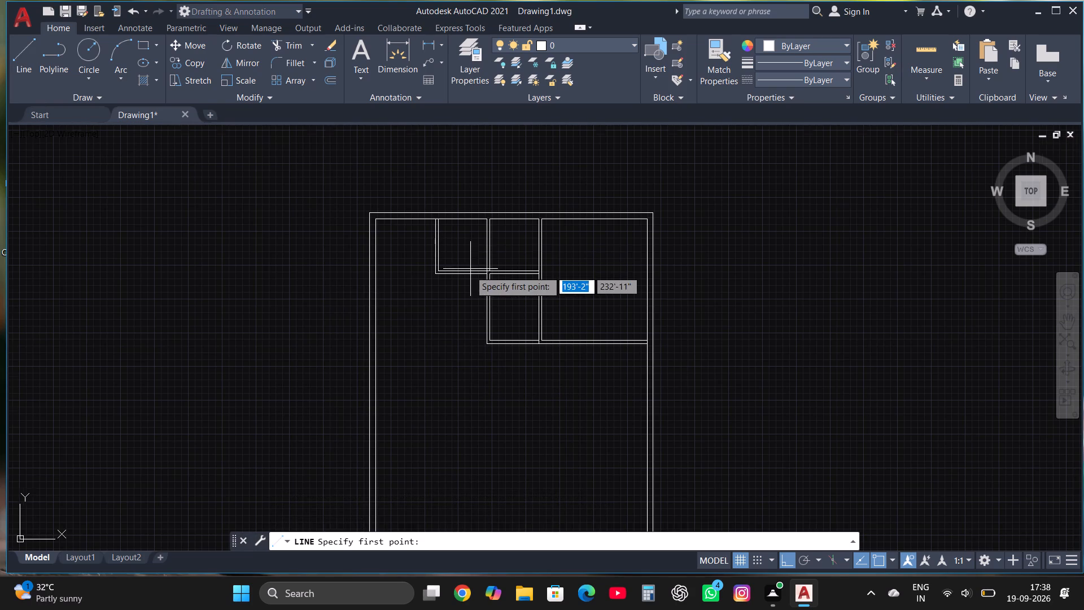
scroll(470, 271, up, 2)
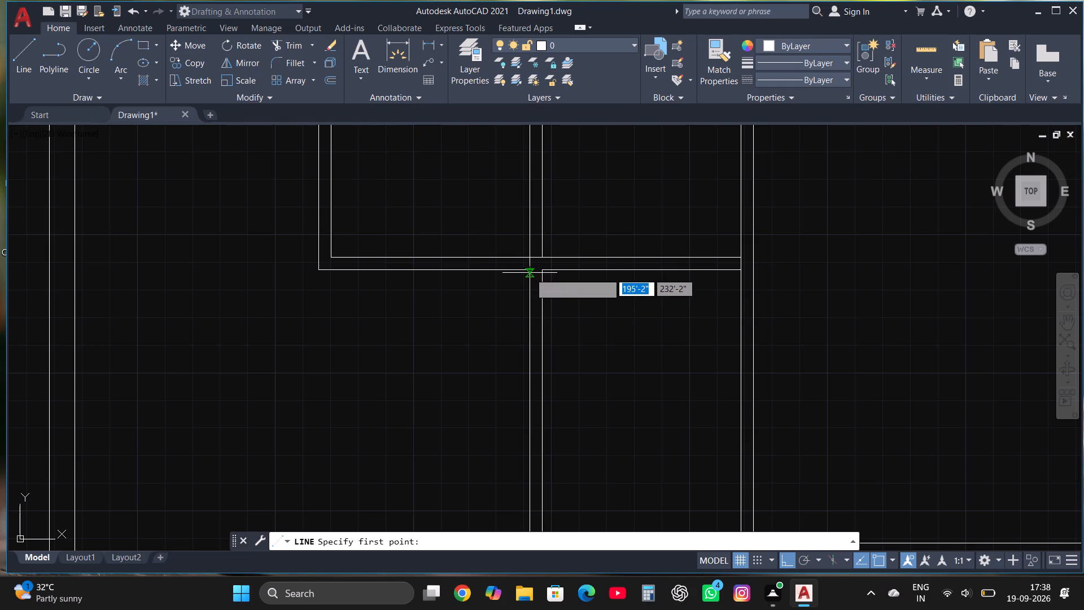
click(528, 269)
scroll(528, 269, down, 1)
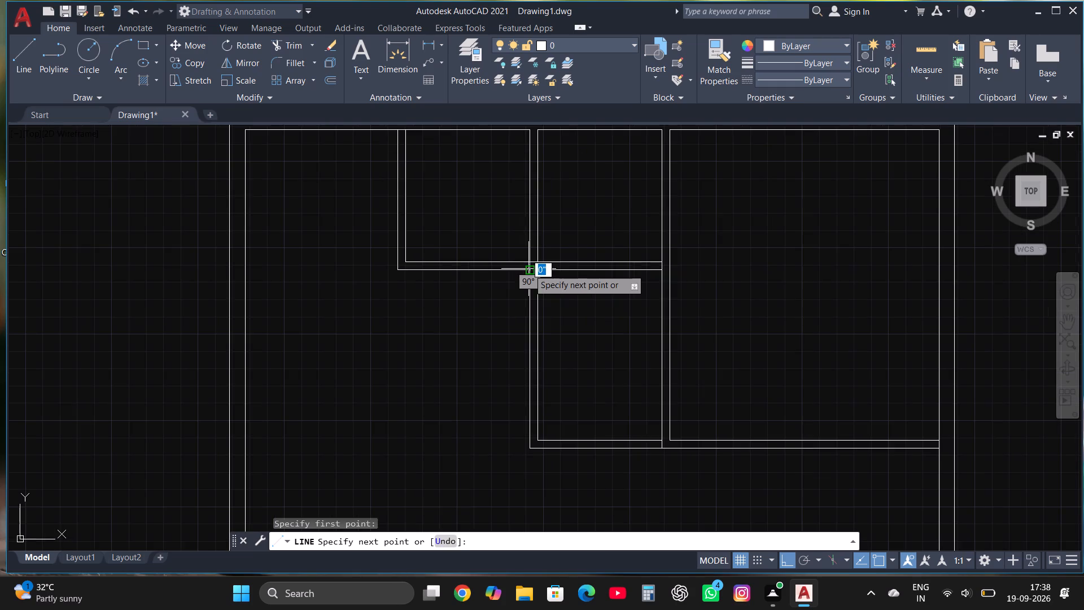
text(15')
key(Return)
scroll(477, 335, down, 4)
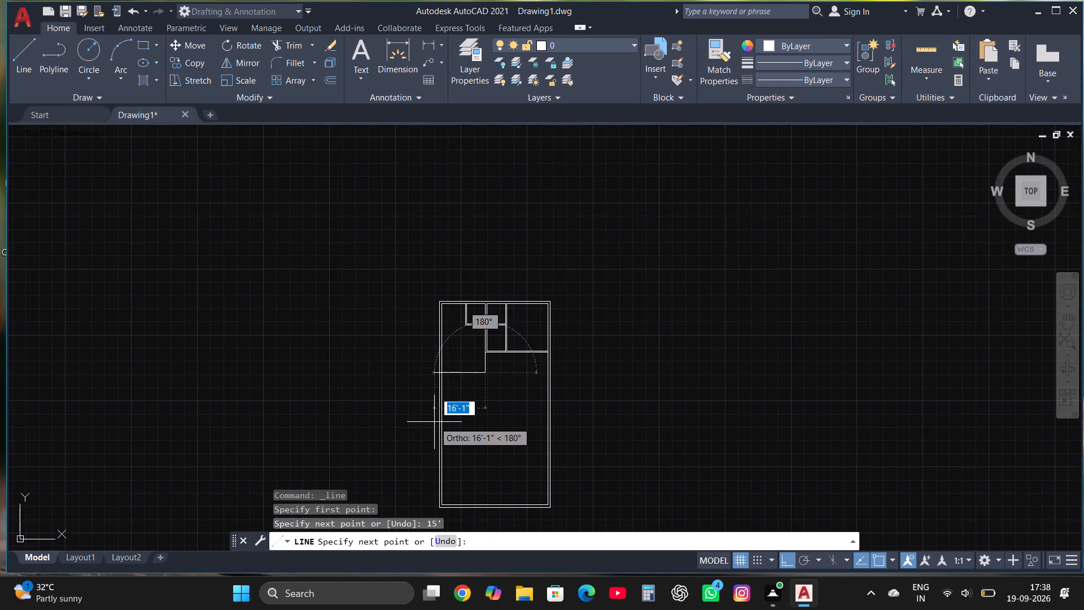
scroll(449, 369, up, 3)
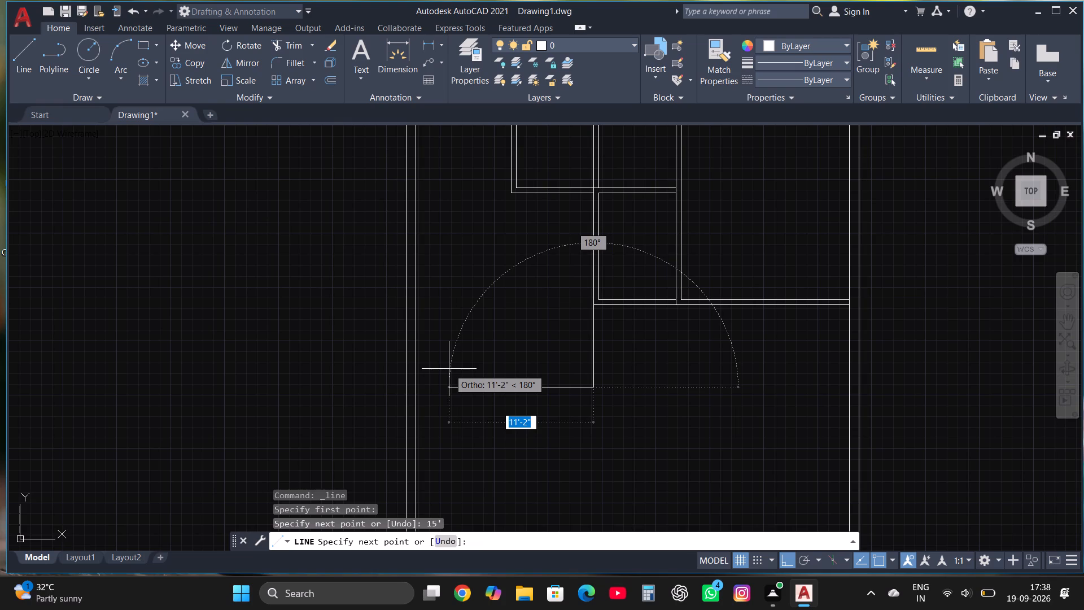
text(13')
key(Return)
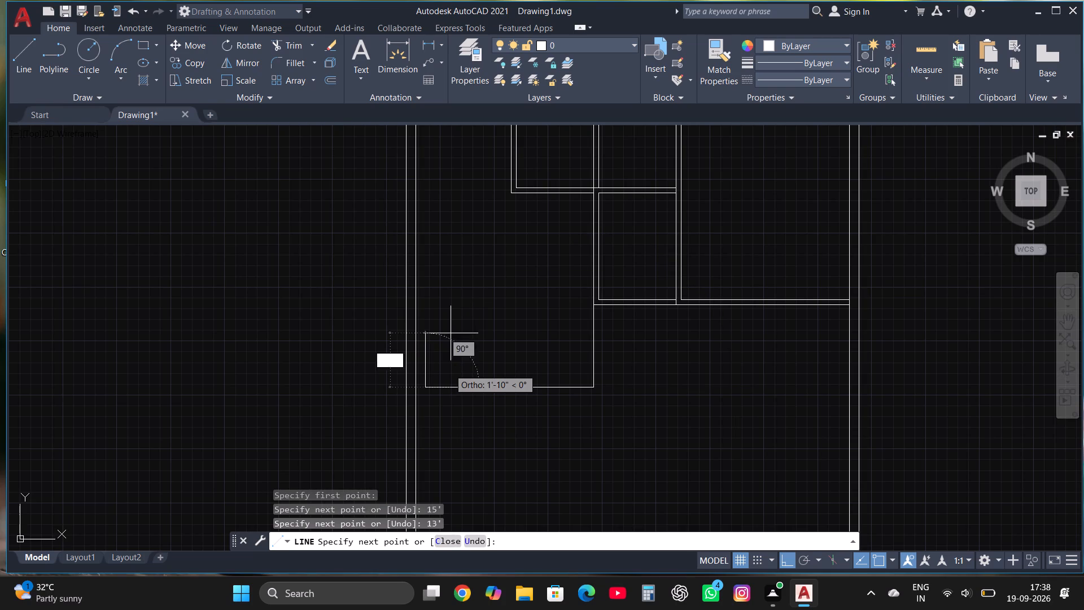
Continue the new bottom line left into the outer left wall and trim the excess beyond the wall's inner face.
scroll(443, 410, up, 4)
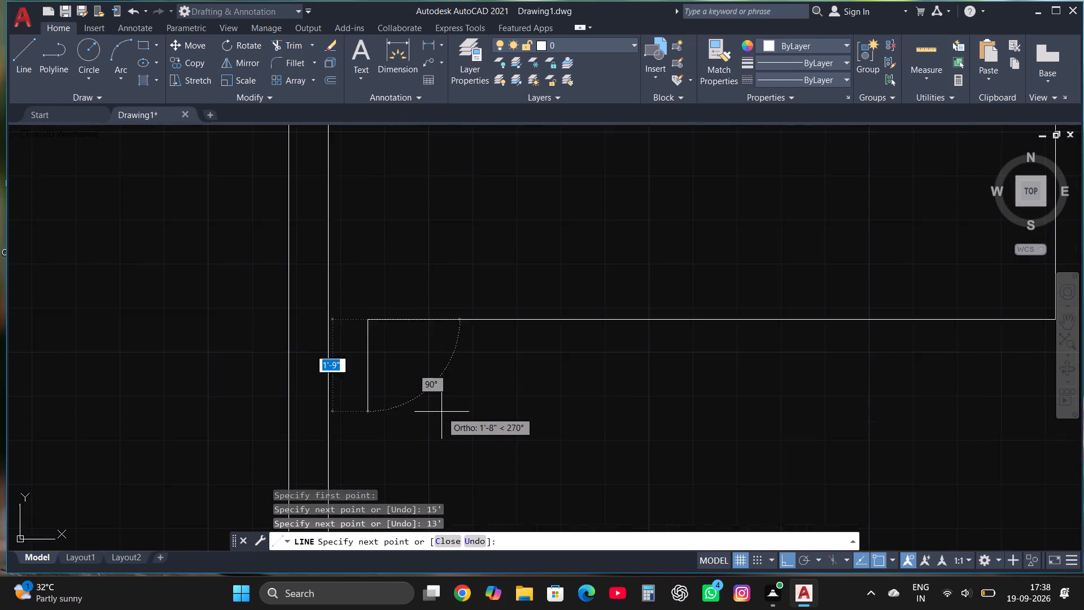
click(242, 282)
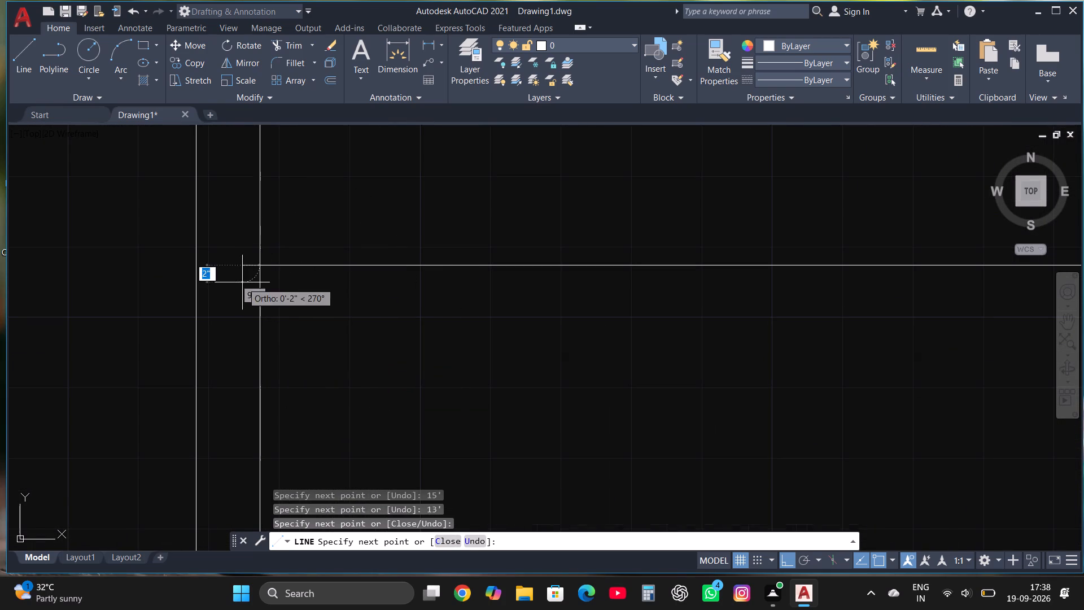
click(292, 42)
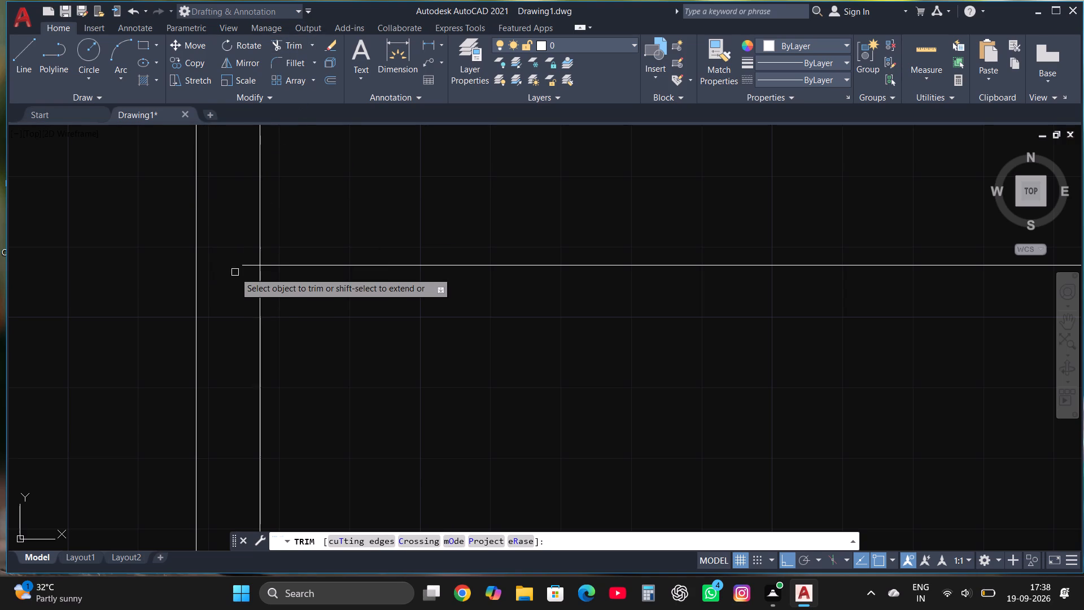
click(246, 266)
key(Escape)
Offset the new room's right vertical line outward to the right by 4.5".
scroll(244, 271, down, 2)
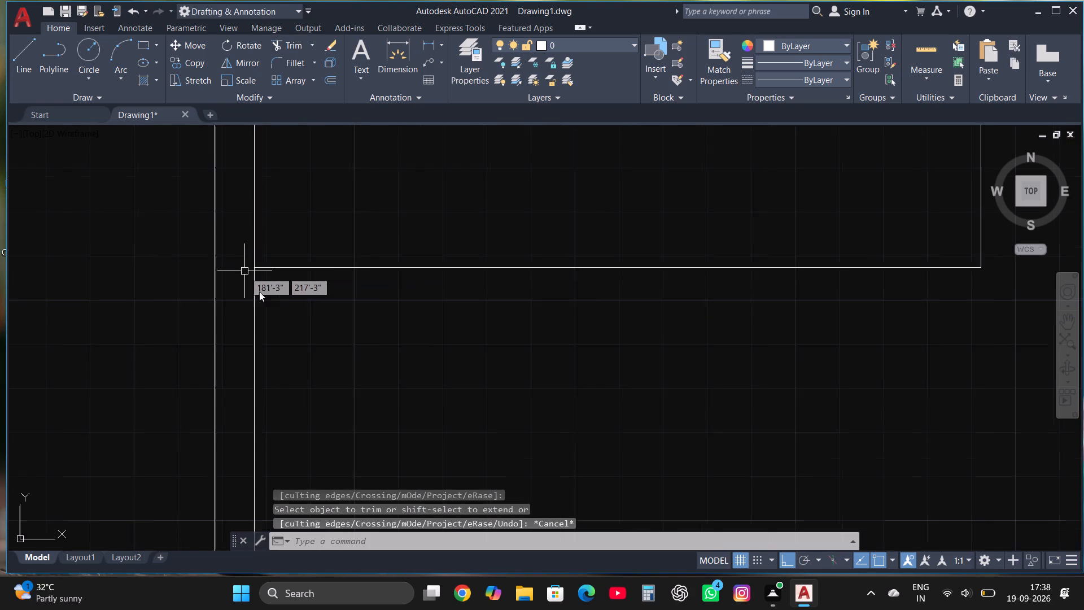
scroll(259, 291, down, 2)
scroll(439, 240, up, 2)
scroll(439, 240, down, 1)
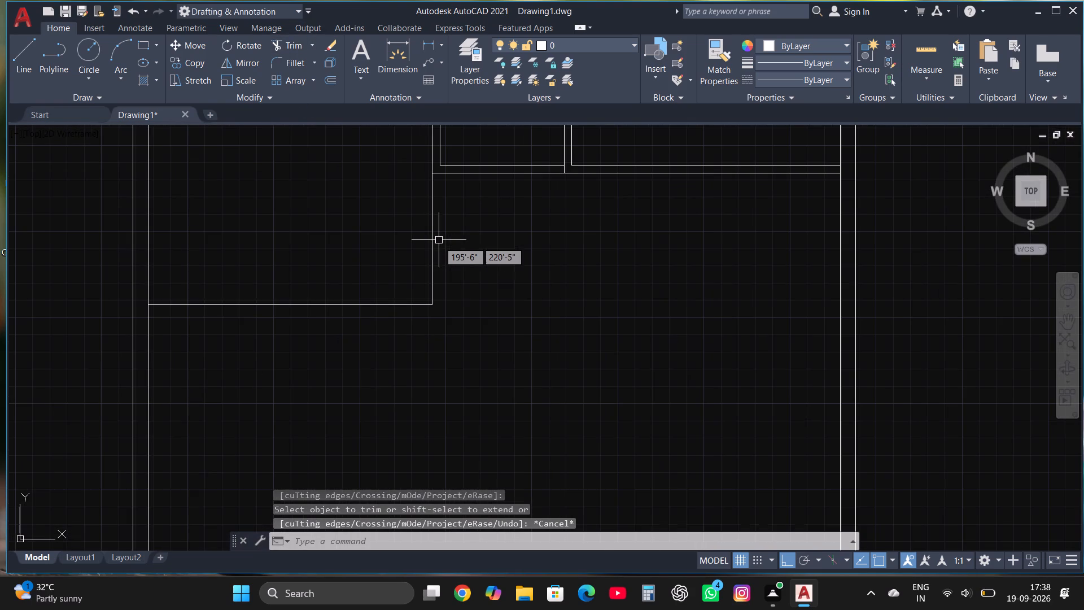
drag(453, 337, 443, 321)
click(391, 262)
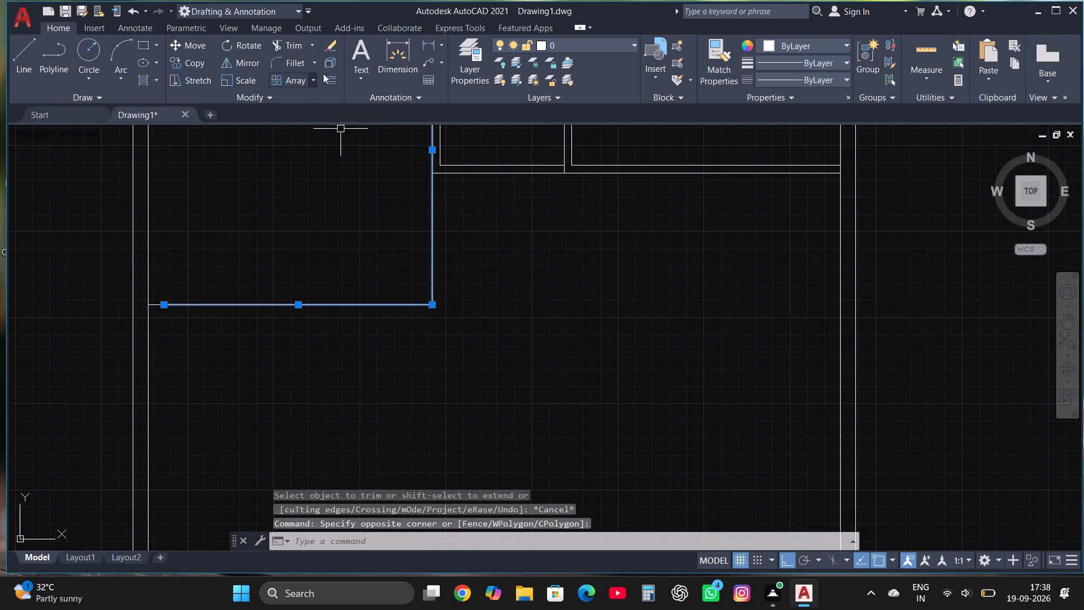
click(332, 79)
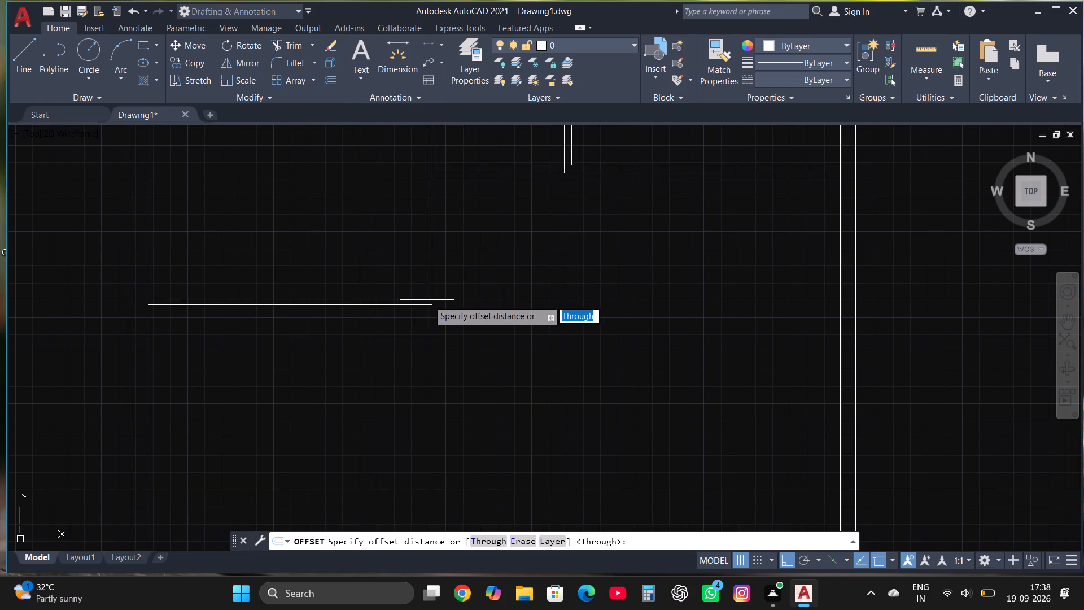
click(430, 306)
click(458, 303)
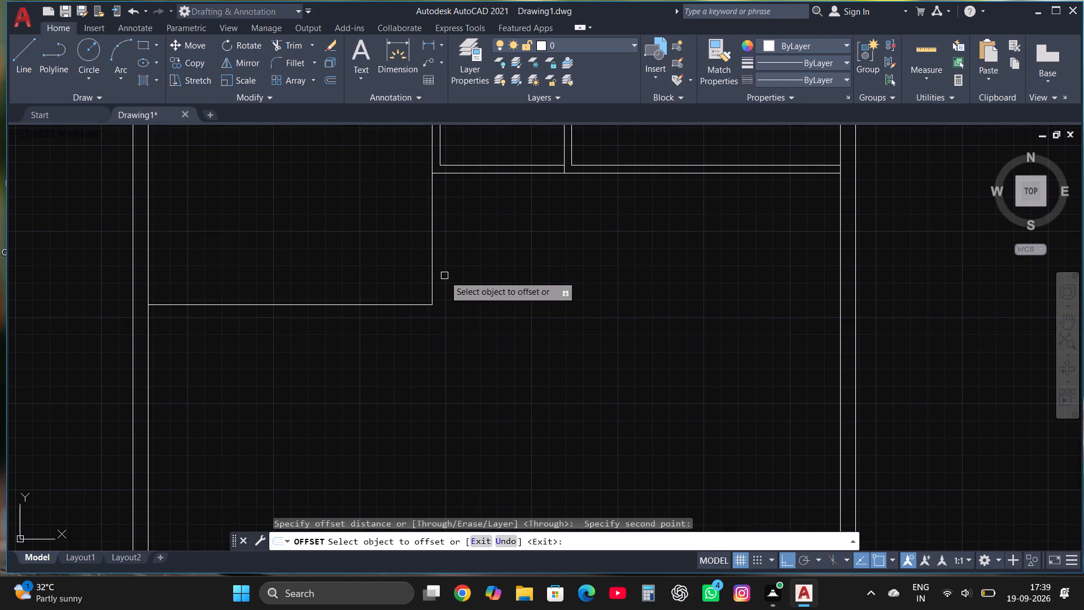
click(431, 269)
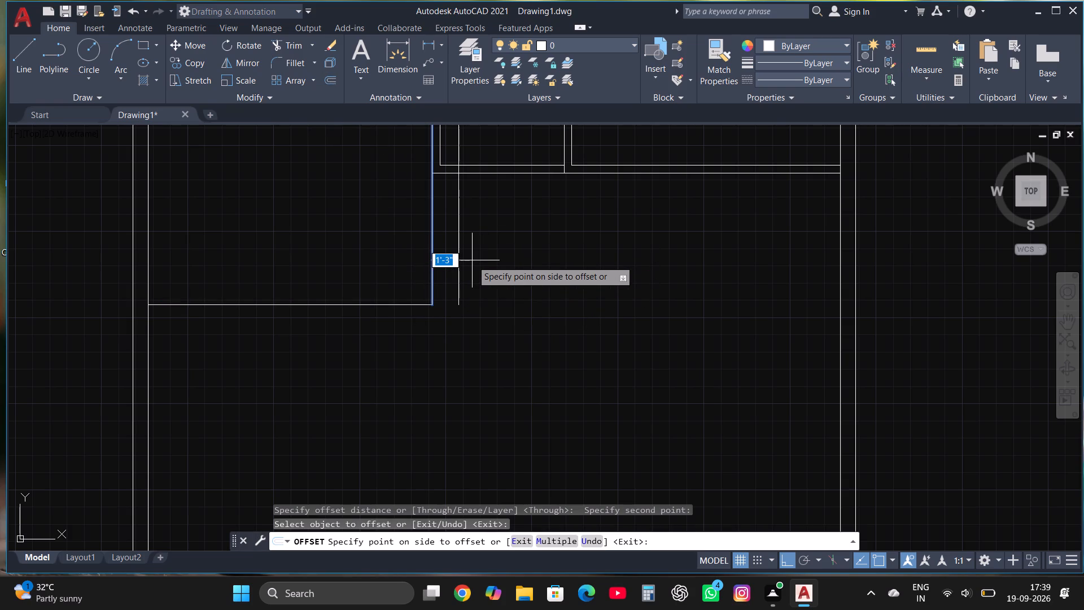
text(4.5")
key(Return)
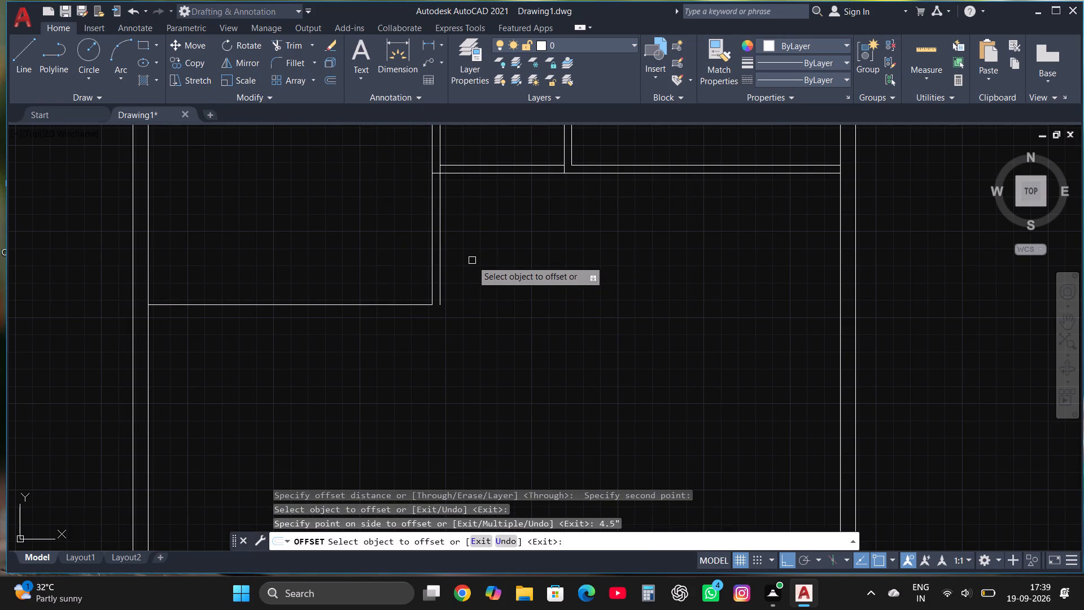
Offset the new room's bottom line and its short extension at the left wall downward by 4.5" each.
scroll(478, 283, down, 4)
scroll(460, 311, up, 3)
click(460, 311)
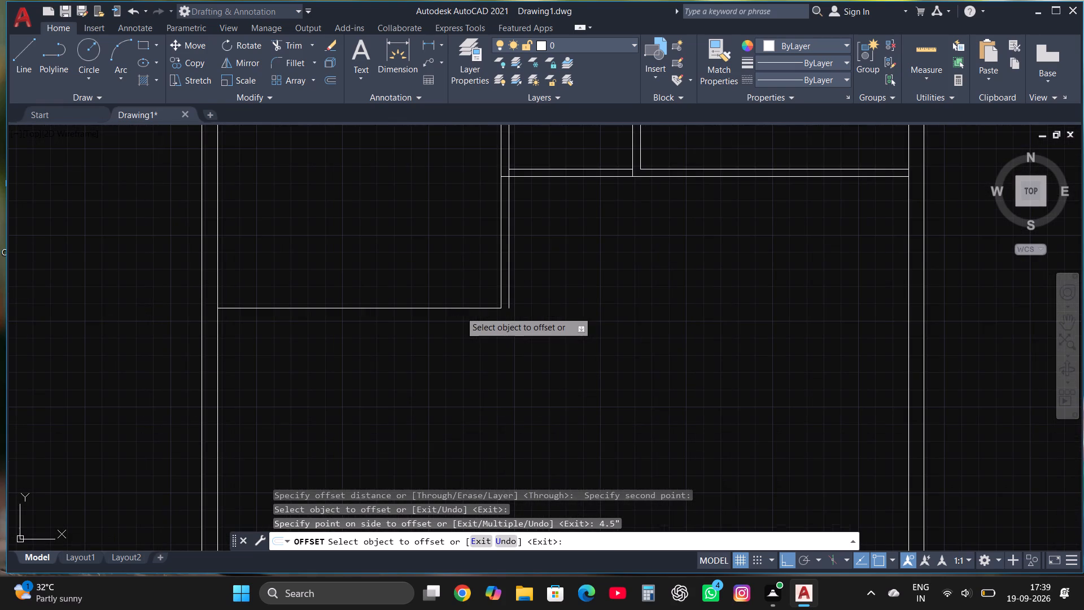
text(4.5")
key(Return)
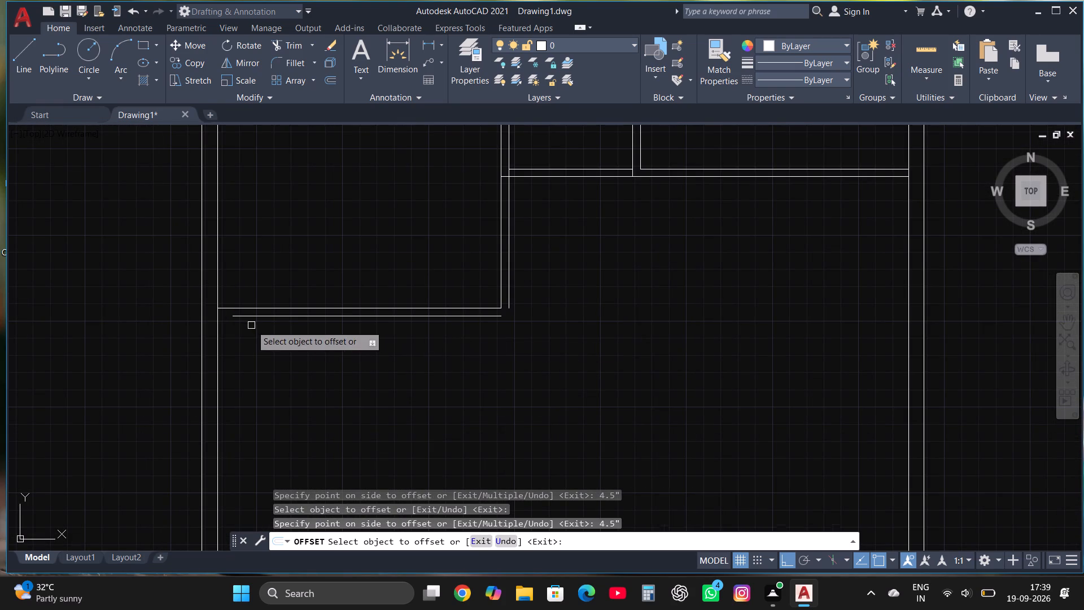
click(228, 309)
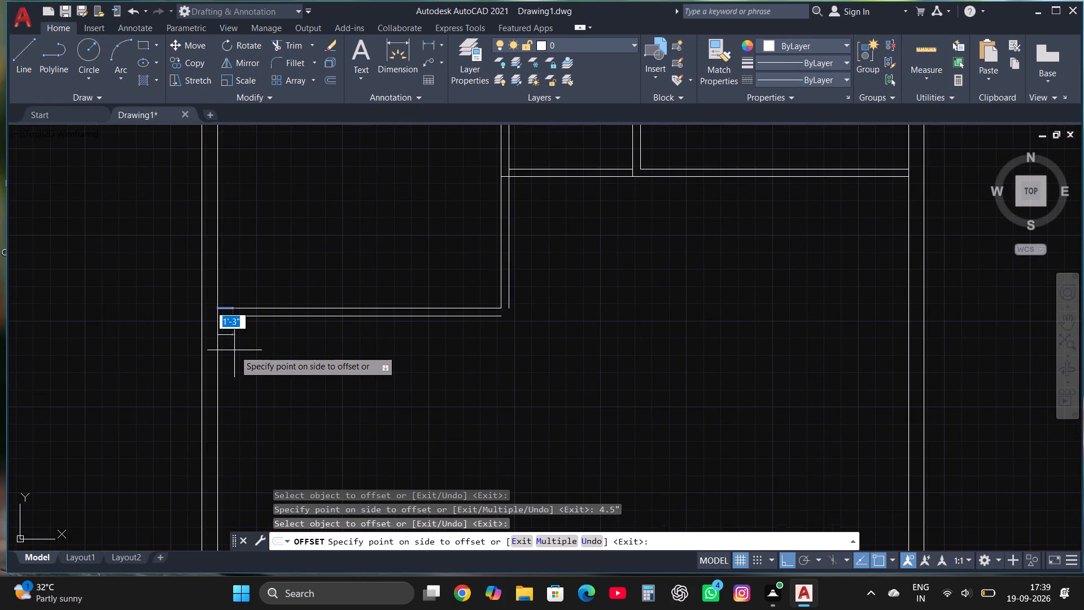
text(4.5")
key(Return)
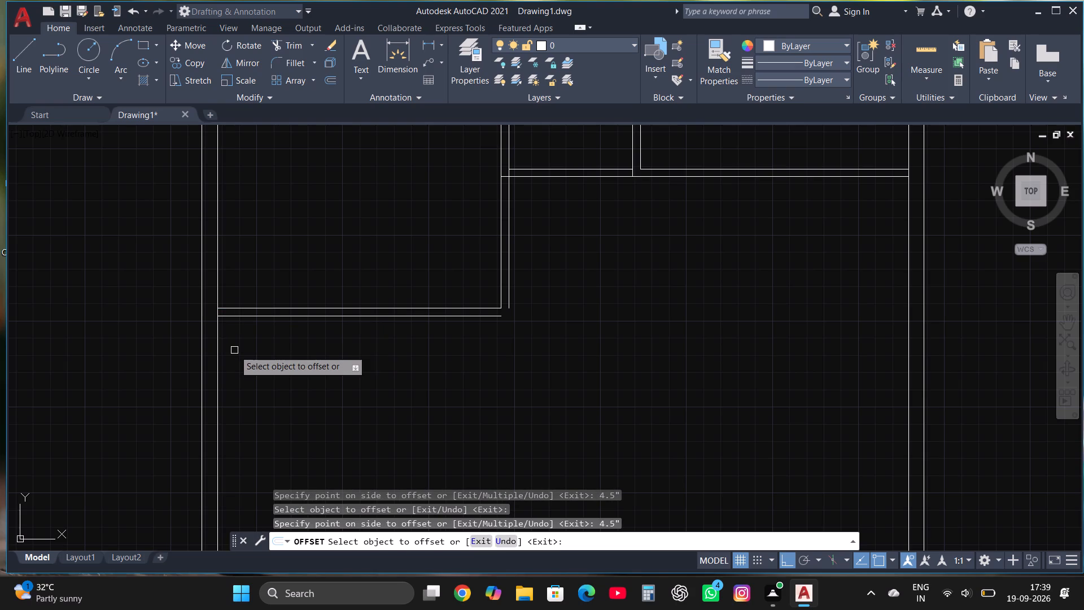
key(Escape)
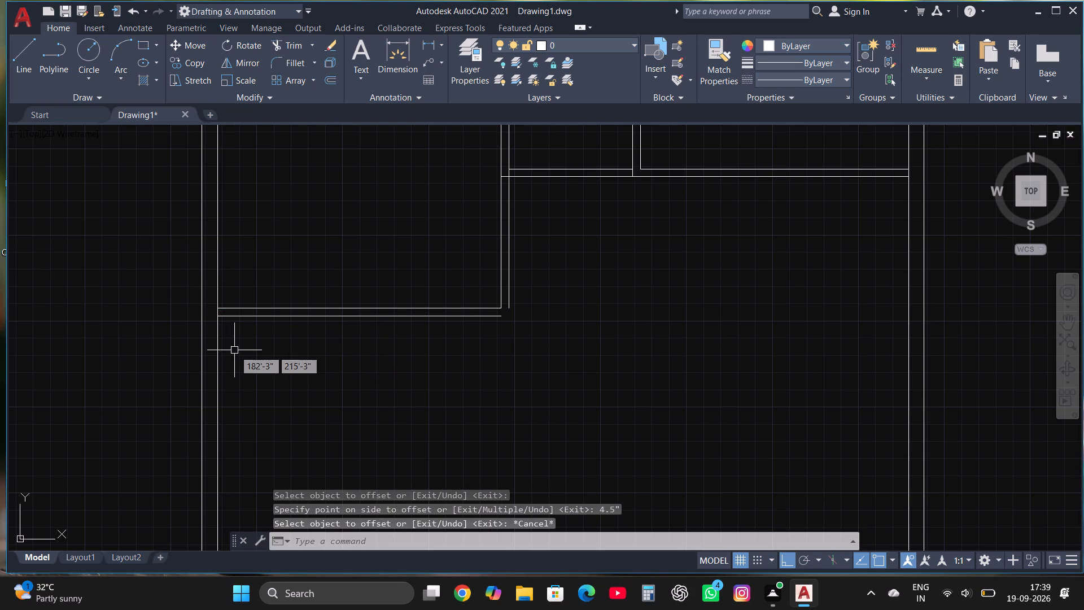
Fillet the new room's two offset lines so they meet at its outer lower-right corner.
click(300, 60)
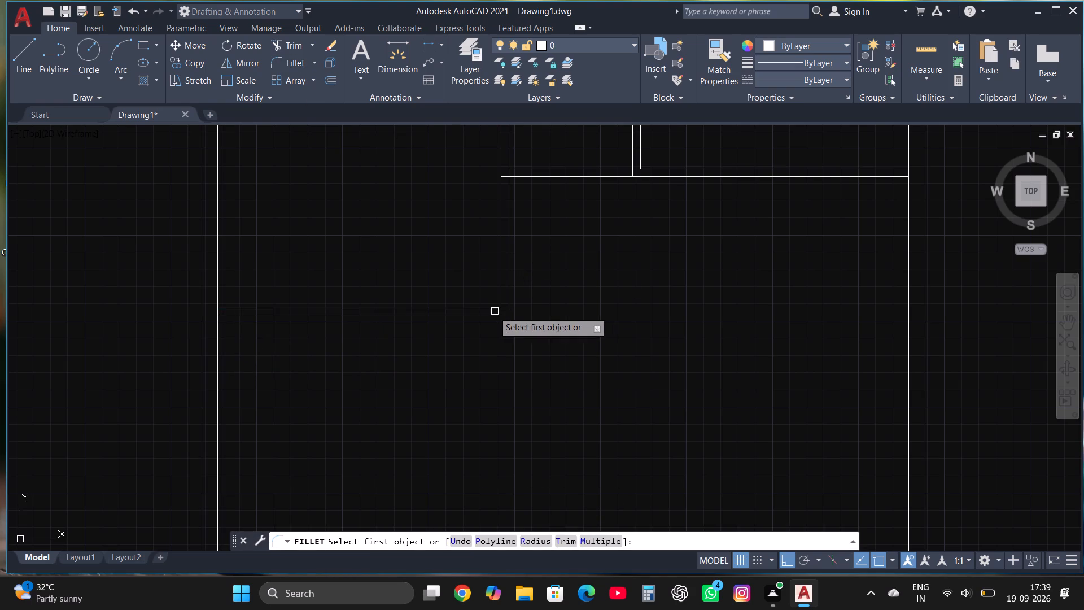
click(484, 317)
click(511, 297)
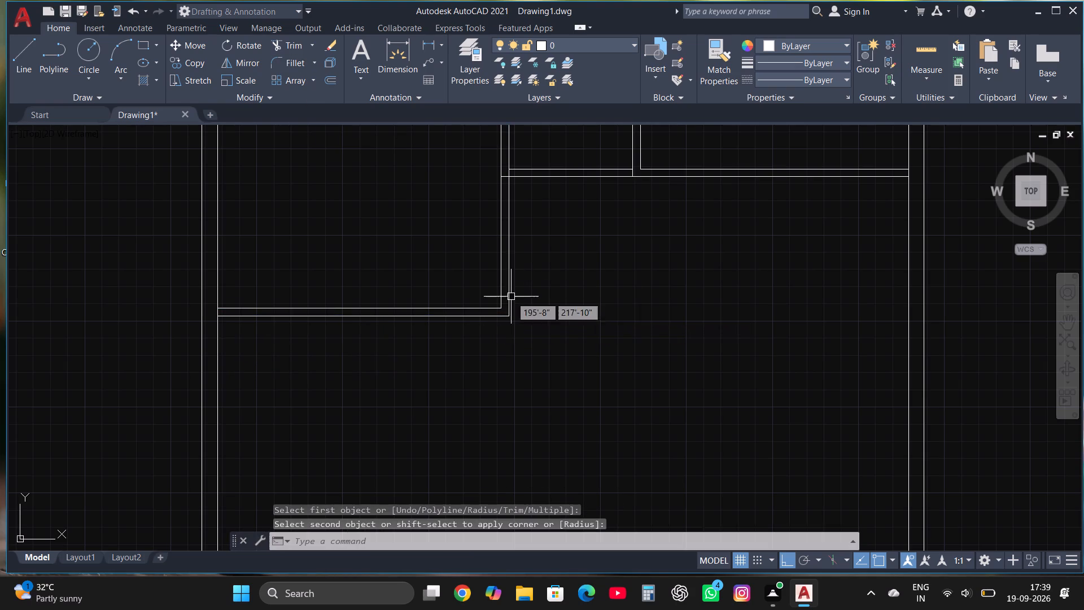
Draw another room's lines 14' down, 9' left and 14' up, starting on the partition's outer bottom line below the upper room's inner lower-right corner.
scroll(547, 378, down, 2)
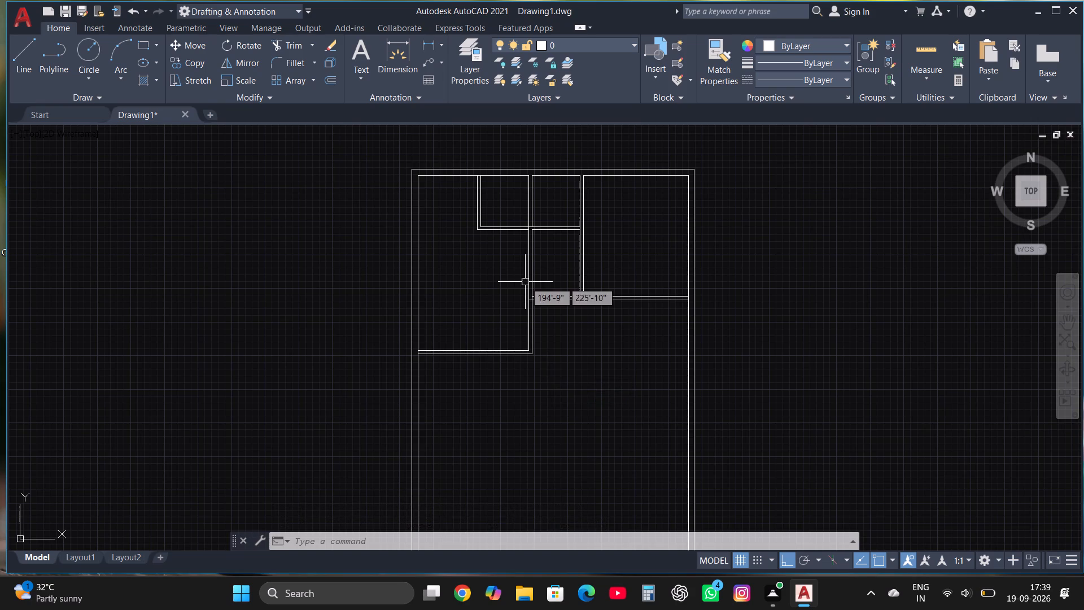
scroll(525, 282, down, 1)
scroll(545, 330, up, 2)
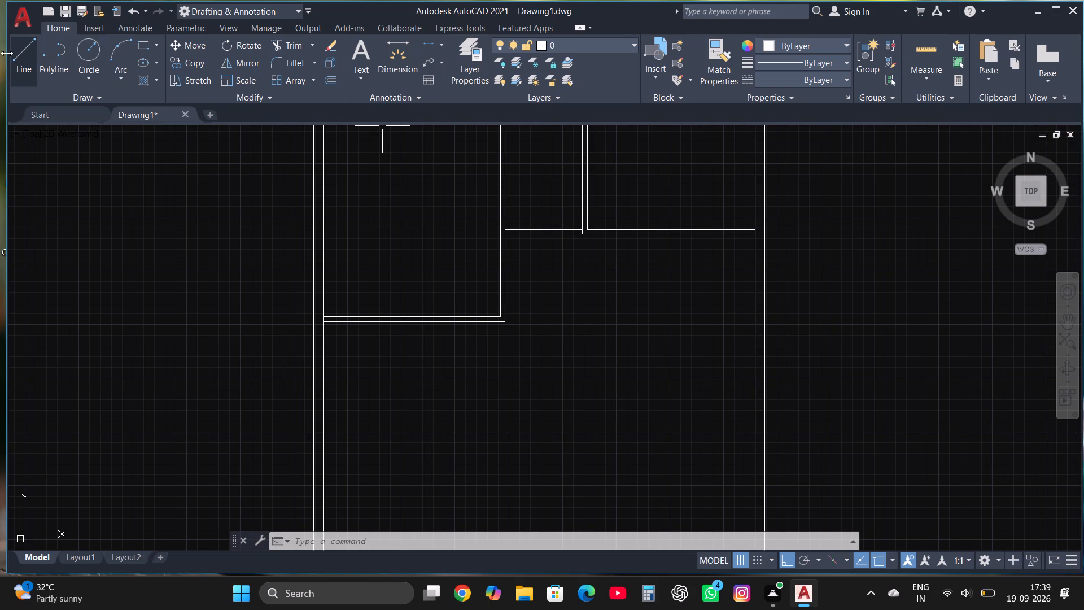
click(20, 57)
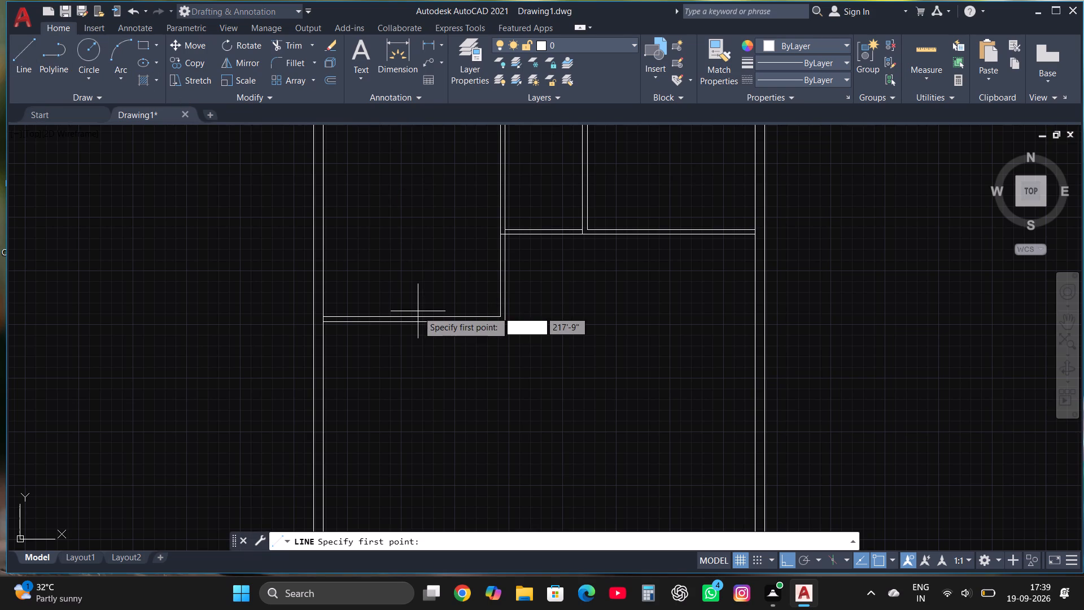
scroll(495, 318, up, 3)
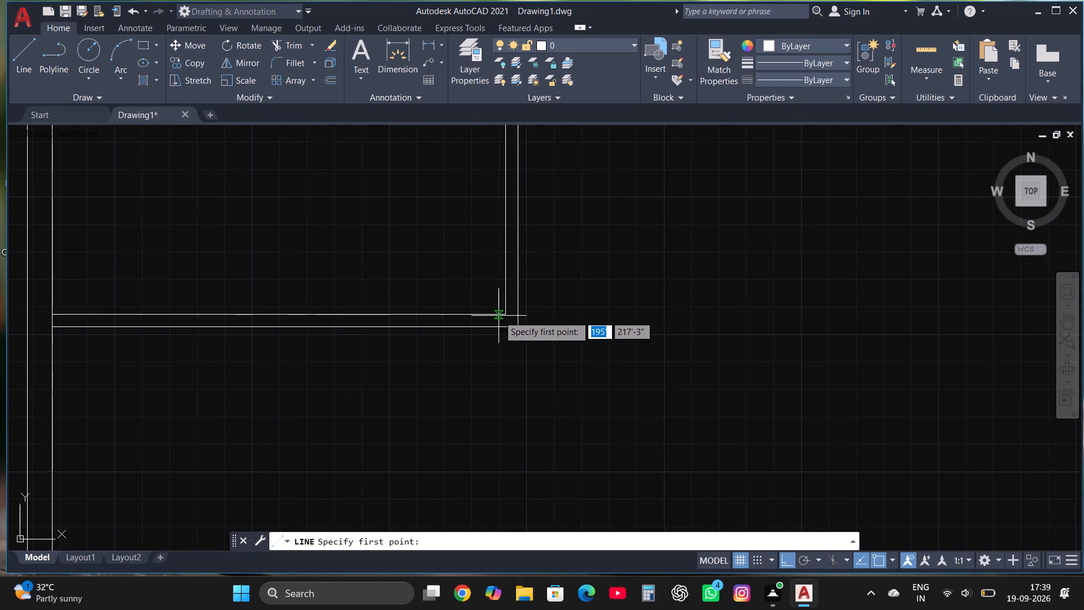
click(505, 328)
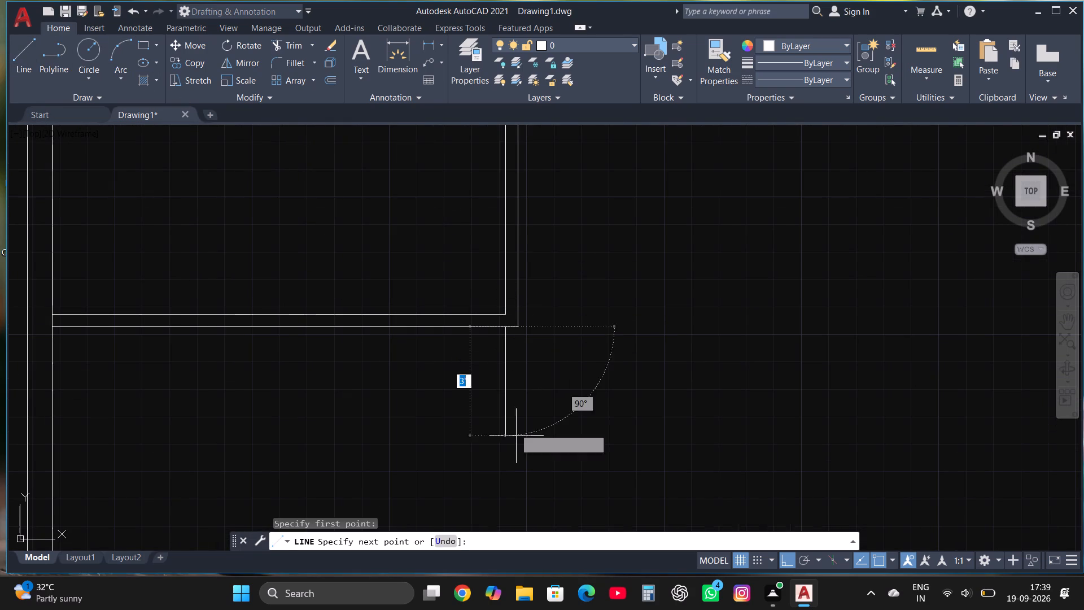
text(14')
key(Return)
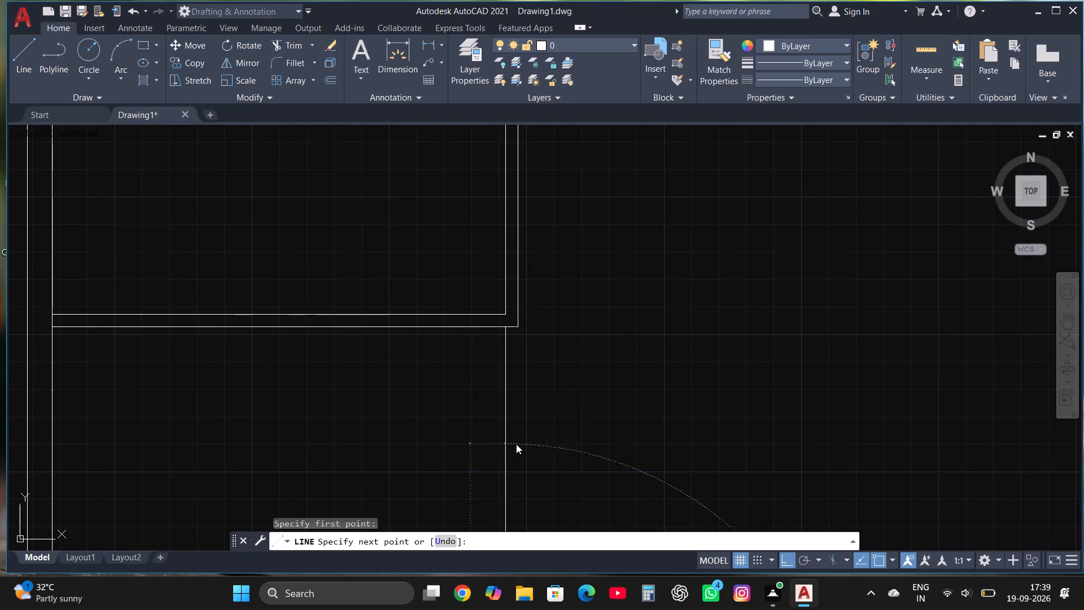
scroll(508, 308, down, 5)
scroll(473, 374, up, 4)
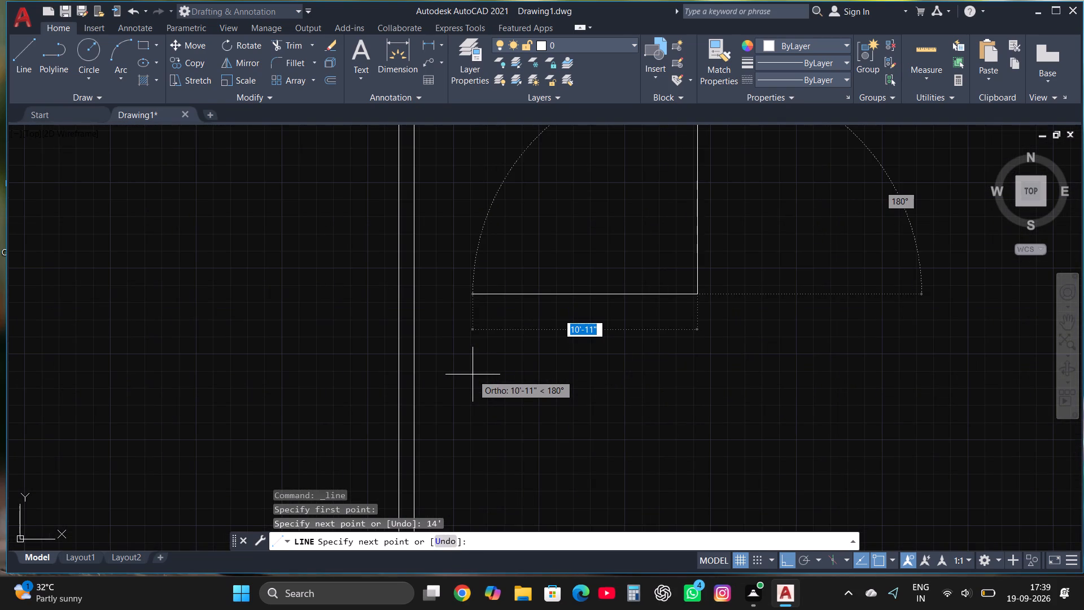
text(9')
key(Return)
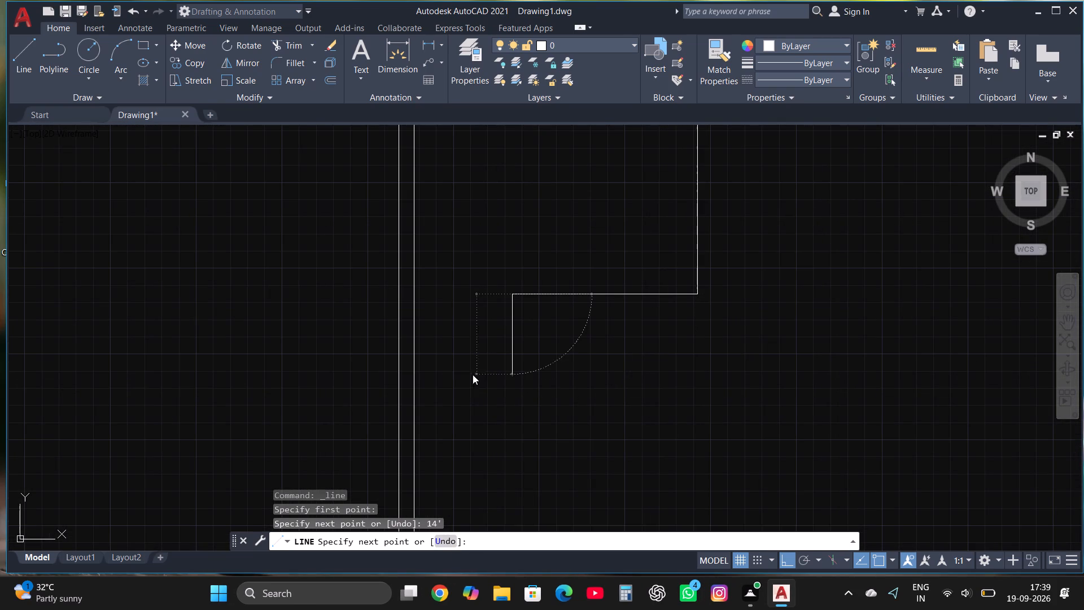
scroll(472, 390, down, 2)
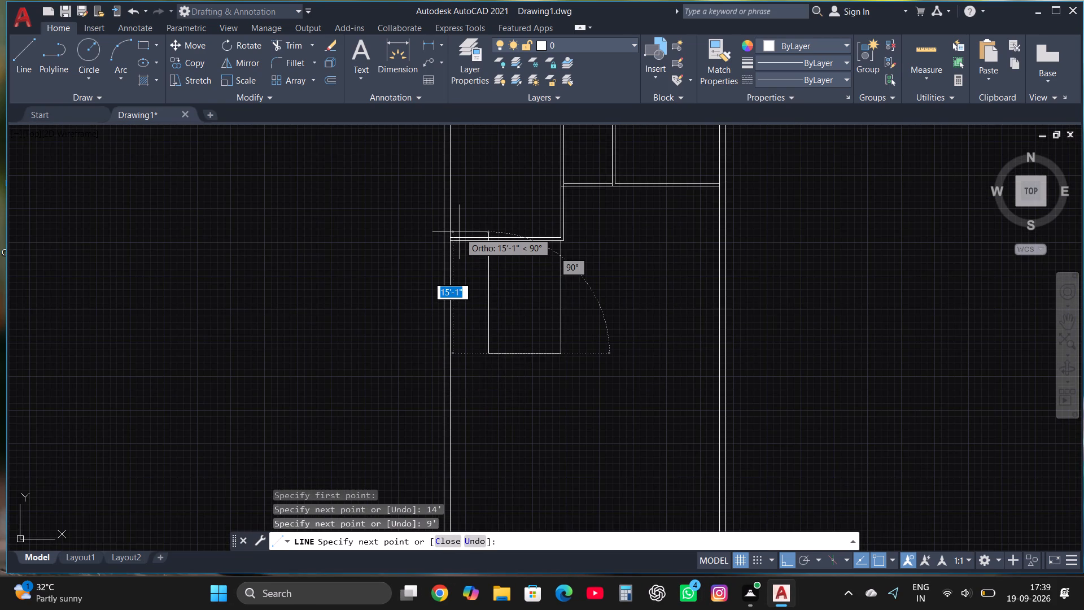
text(14')
key(Return)
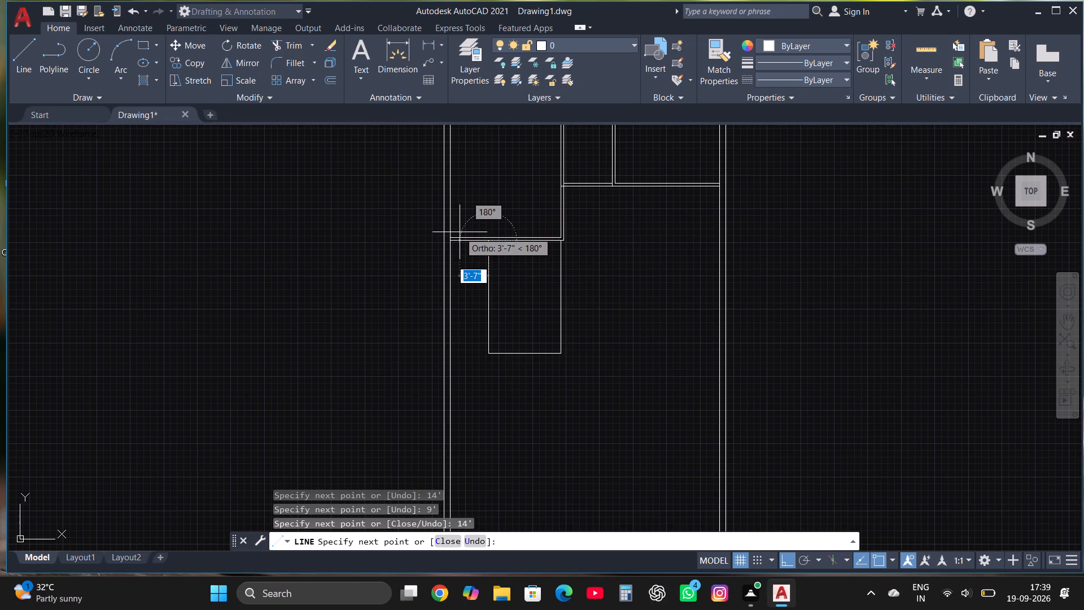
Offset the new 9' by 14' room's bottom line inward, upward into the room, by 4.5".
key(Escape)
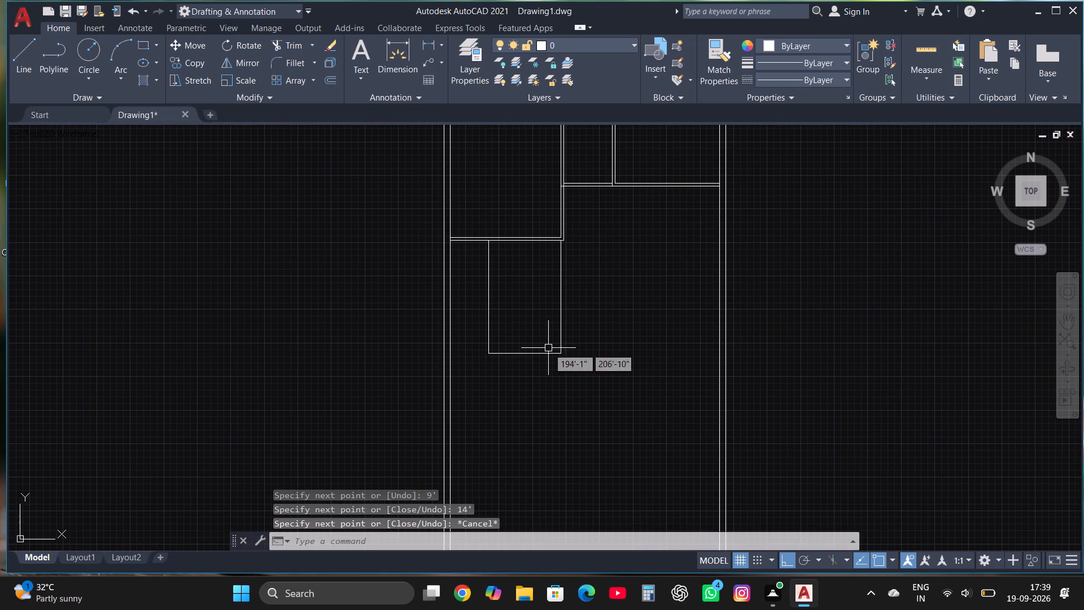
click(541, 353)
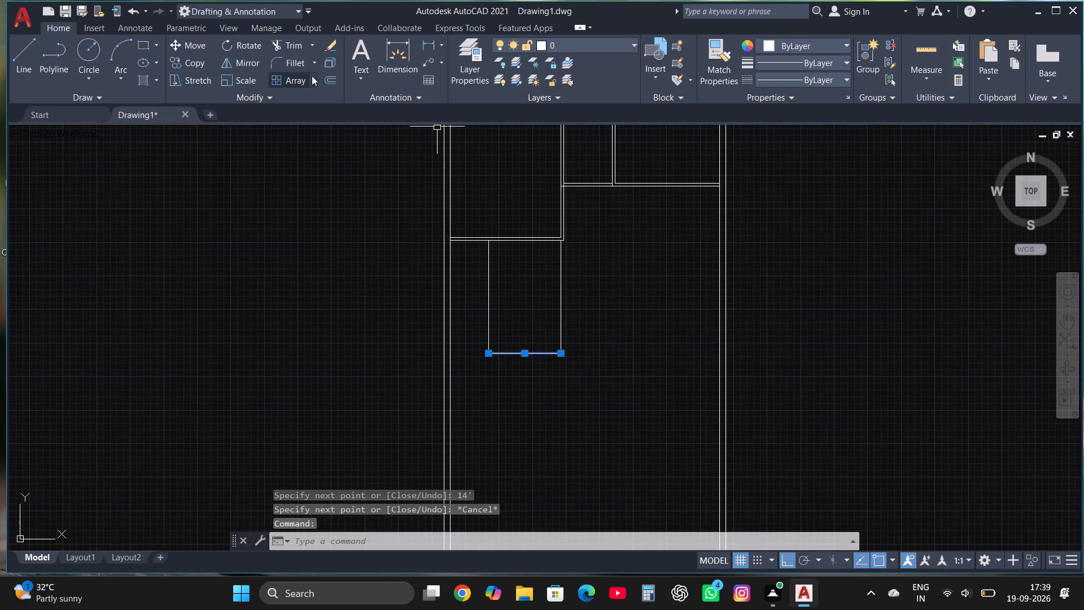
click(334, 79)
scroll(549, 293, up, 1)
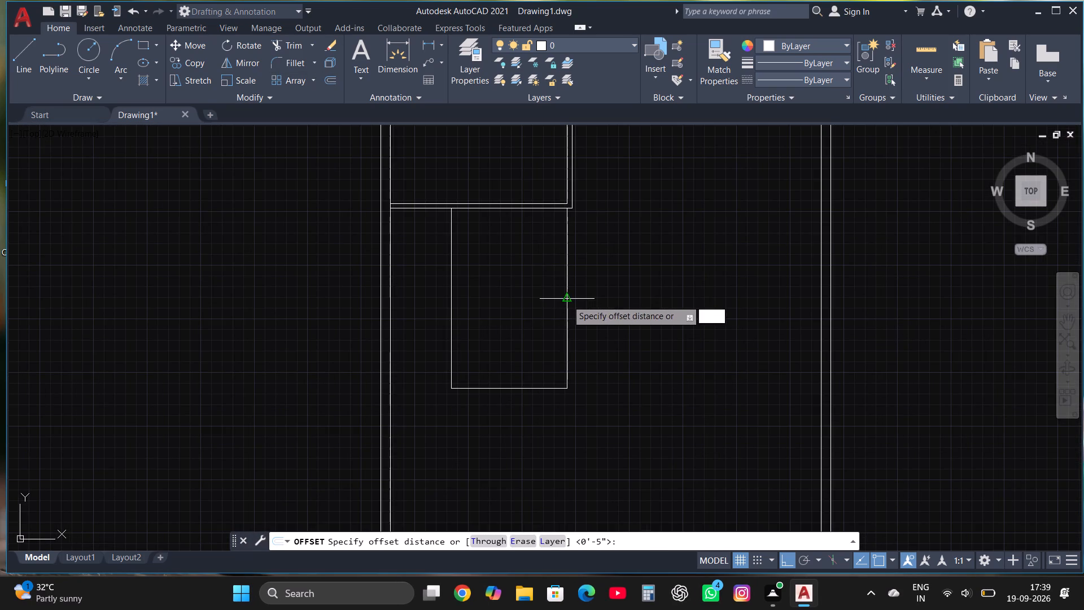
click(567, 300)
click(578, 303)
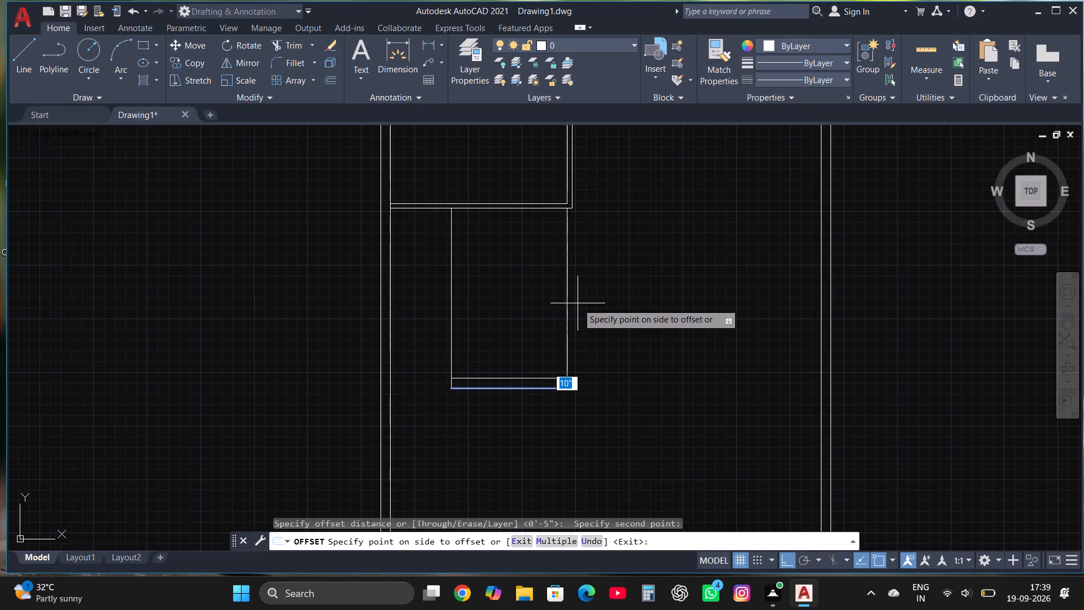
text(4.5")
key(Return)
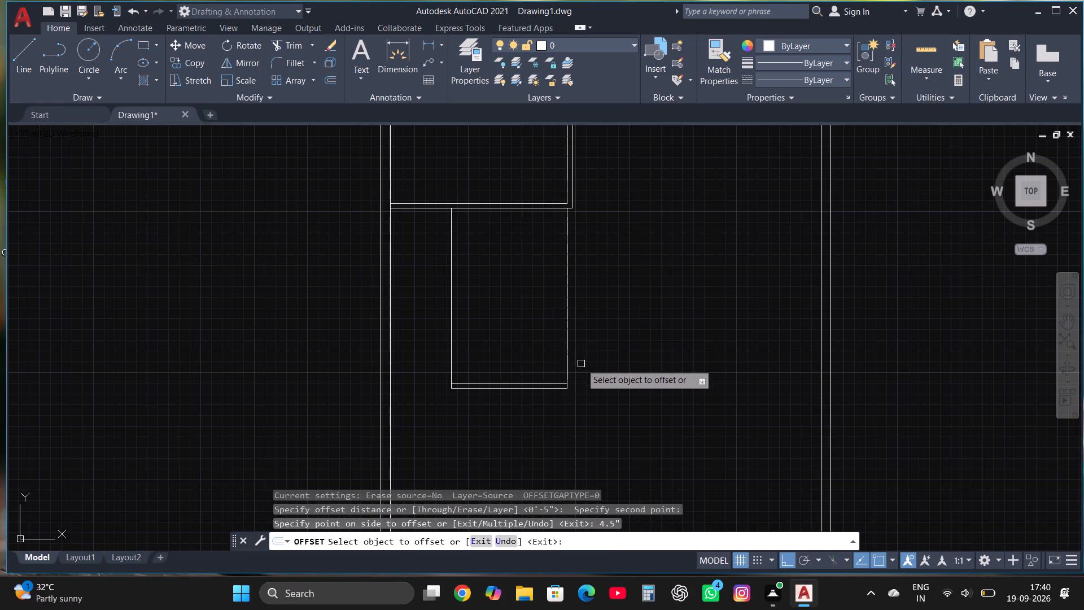
Offset the new room's right, bottom and left lines outward by 4.5" each.
click(569, 340)
text(4.5")
key(Return)
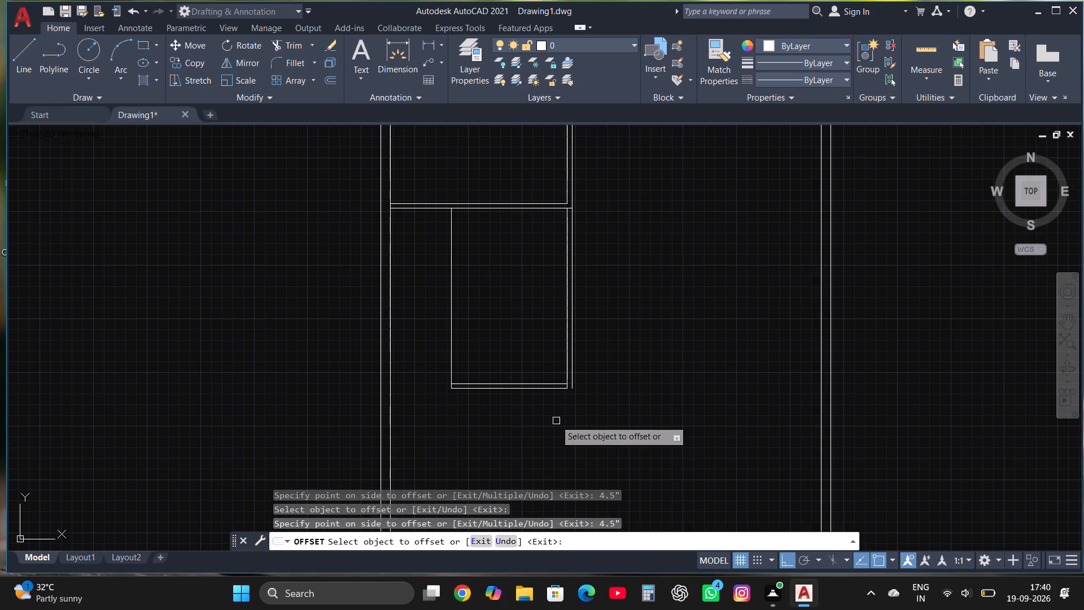
scroll(520, 419, up, 1)
click(522, 373)
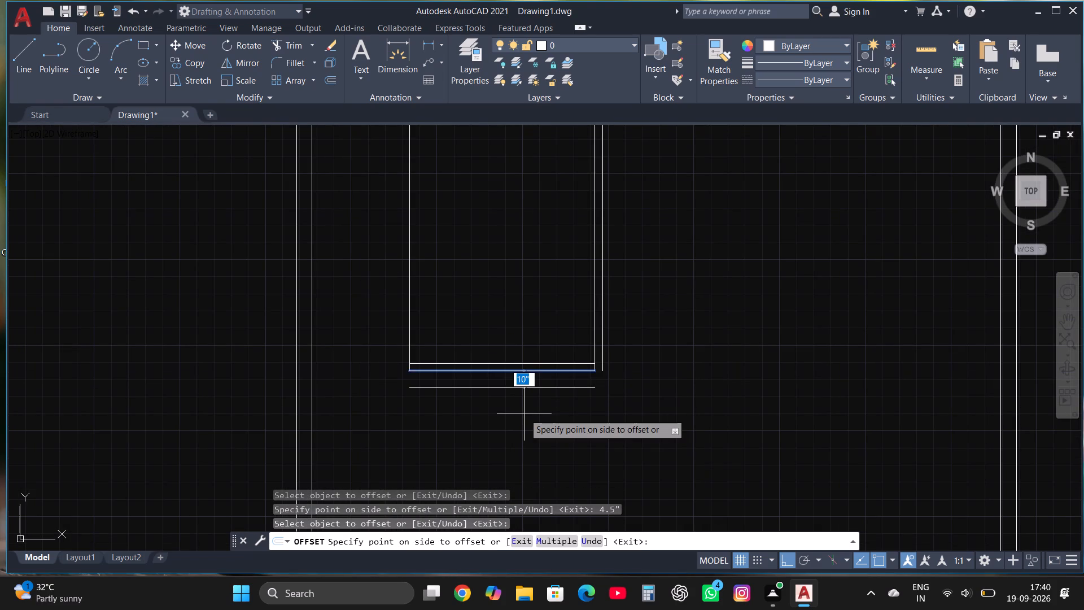
text(4.5")
key(Return)
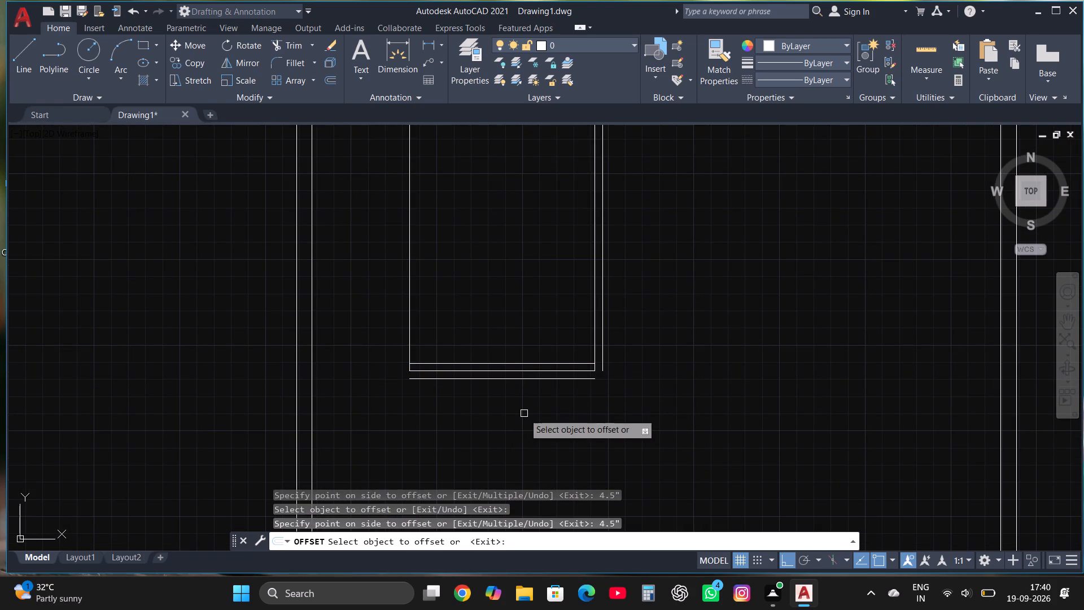
click(409, 289)
text(4.5")
key(Return)
key(Escape)
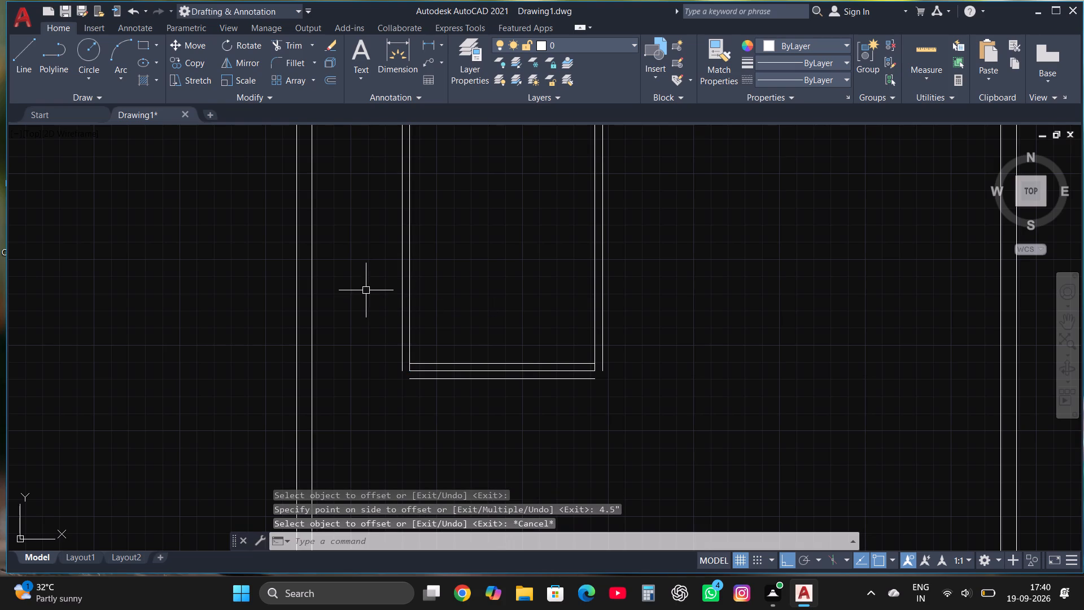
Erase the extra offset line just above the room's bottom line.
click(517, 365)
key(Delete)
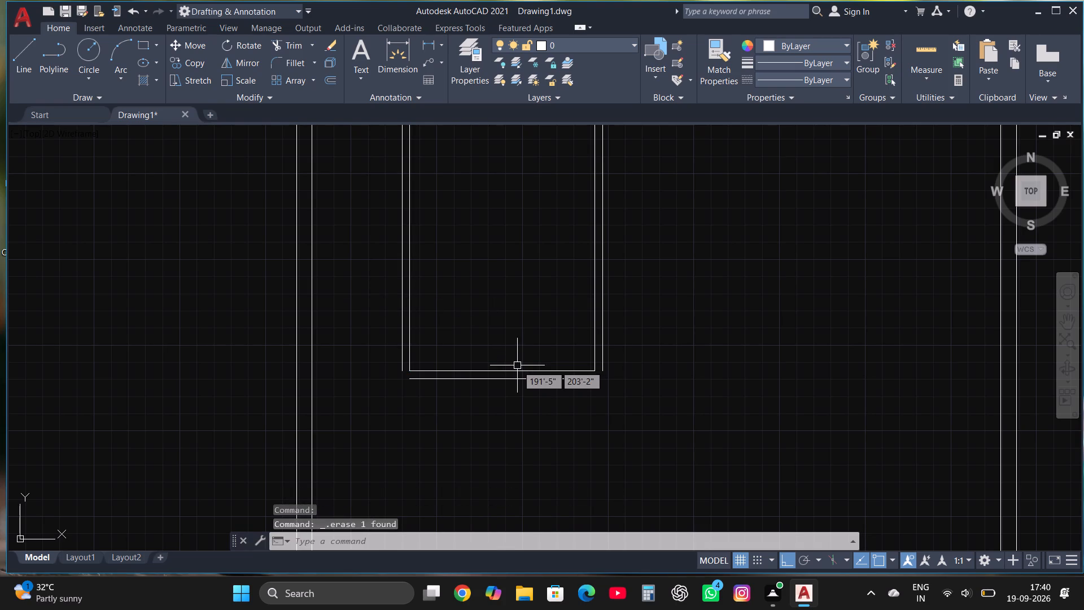
Fillet the room's offset lines so they meet at its outer lower-left and lower-right corners.
click(288, 64)
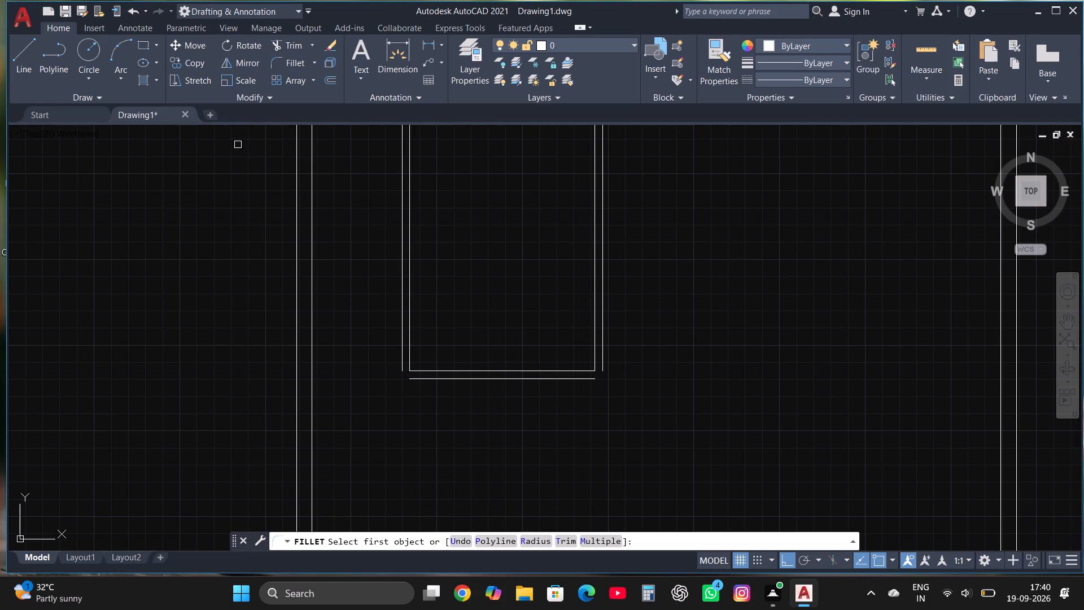
click(401, 355)
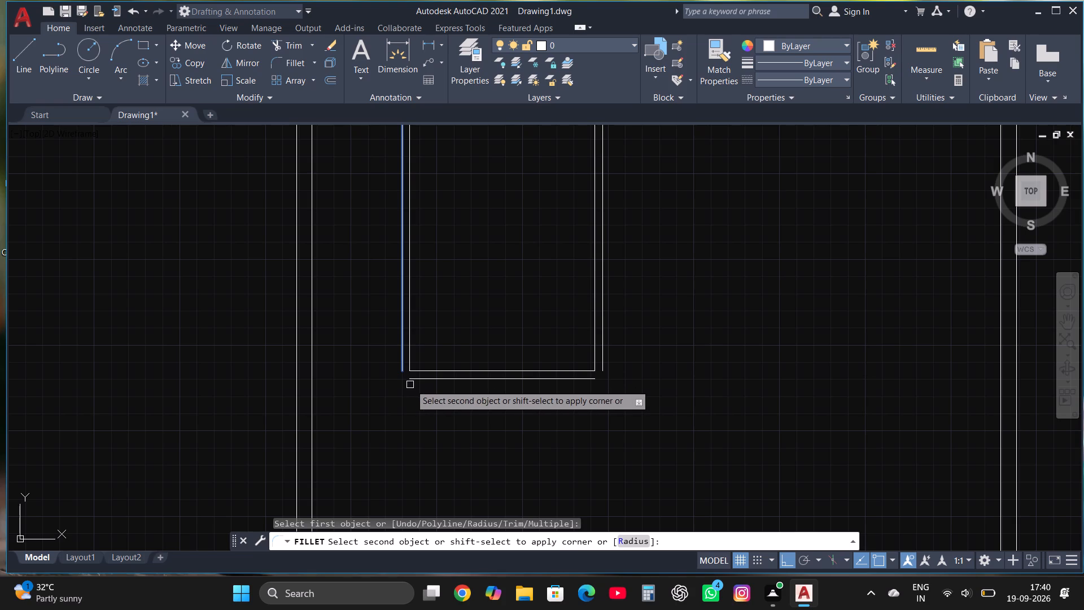
click(417, 381)
click(300, 68)
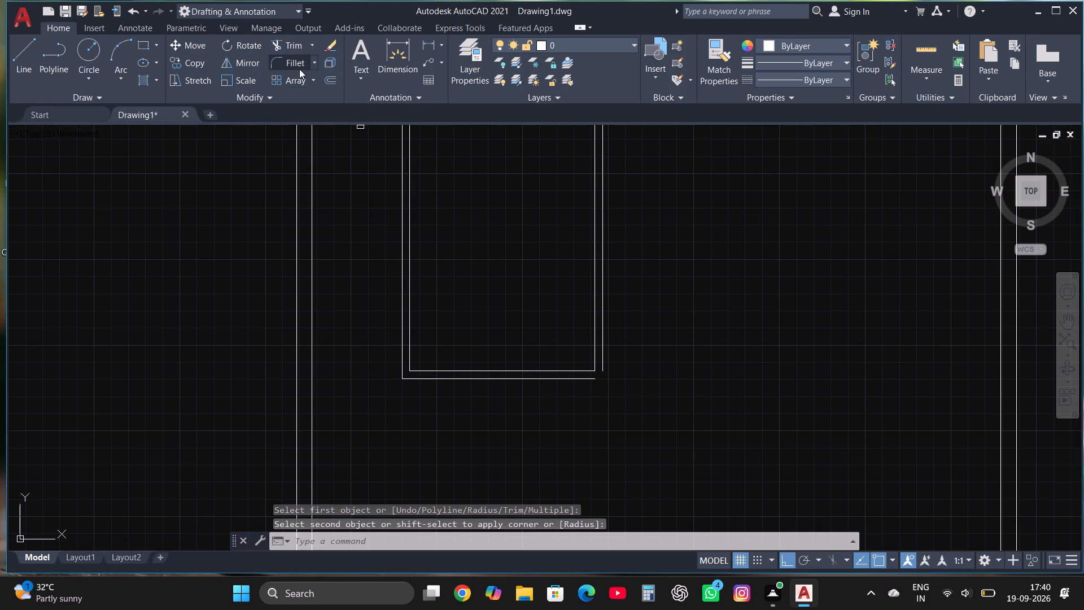
click(566, 380)
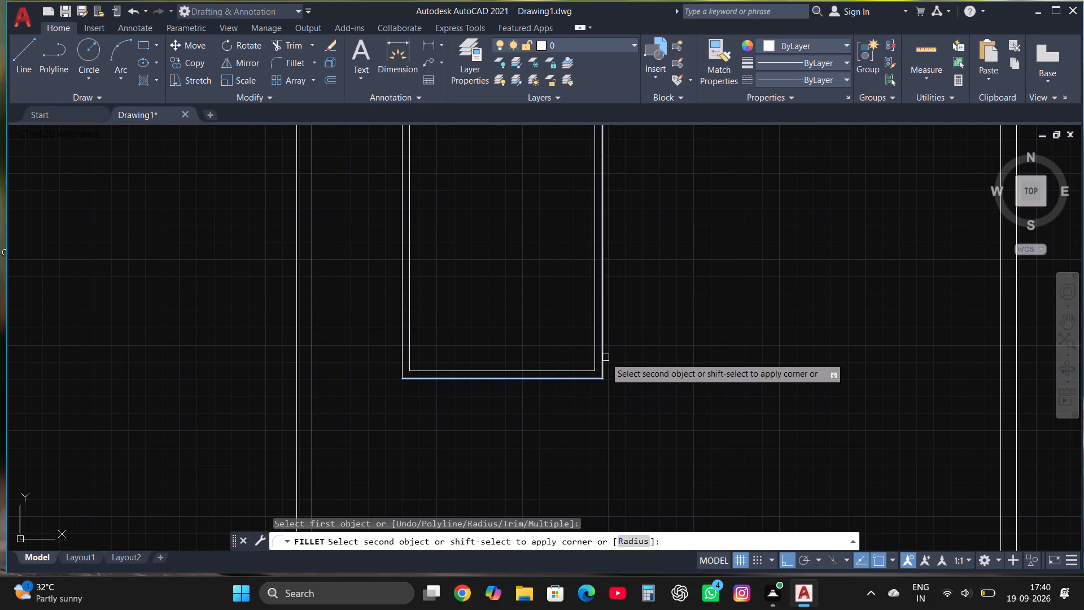
click(605, 358)
Draw two horizontal lines continuing the room's bottom partition from its outer left line leftward into the left outer wall.
scroll(597, 431, down, 2)
scroll(609, 320, up, 2)
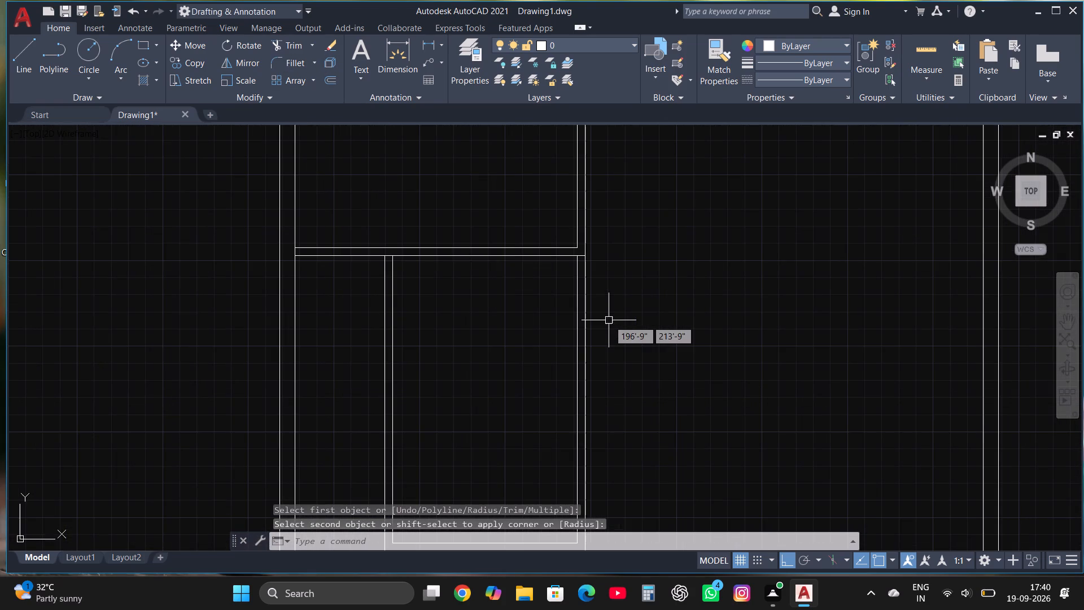
scroll(510, 254, down, 2)
scroll(515, 442, up, 1)
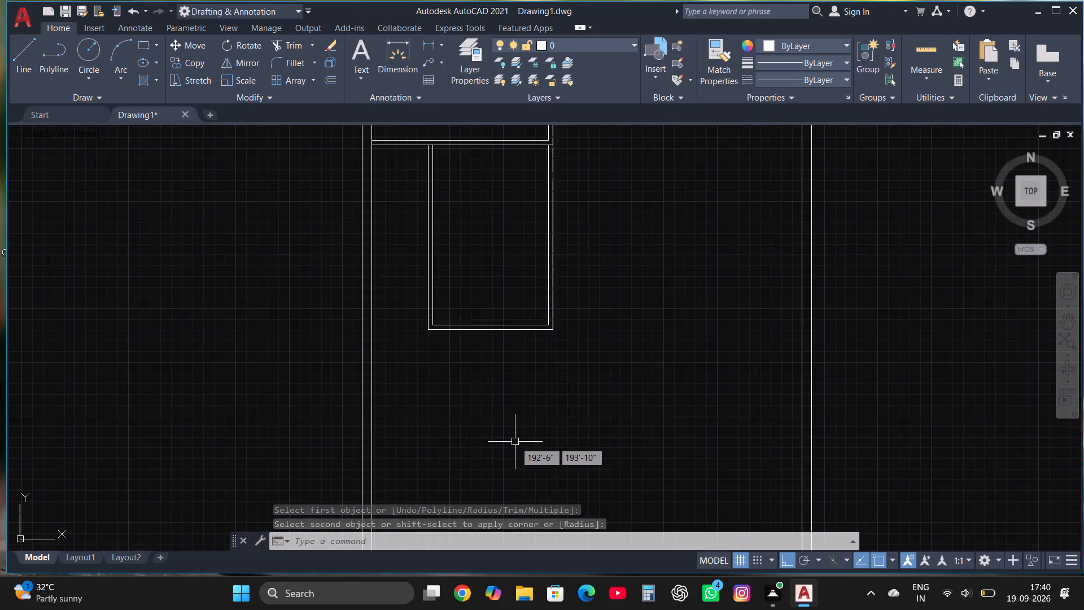
scroll(514, 442, up, 1)
scroll(495, 413, down, 1)
scroll(392, 287, up, 1)
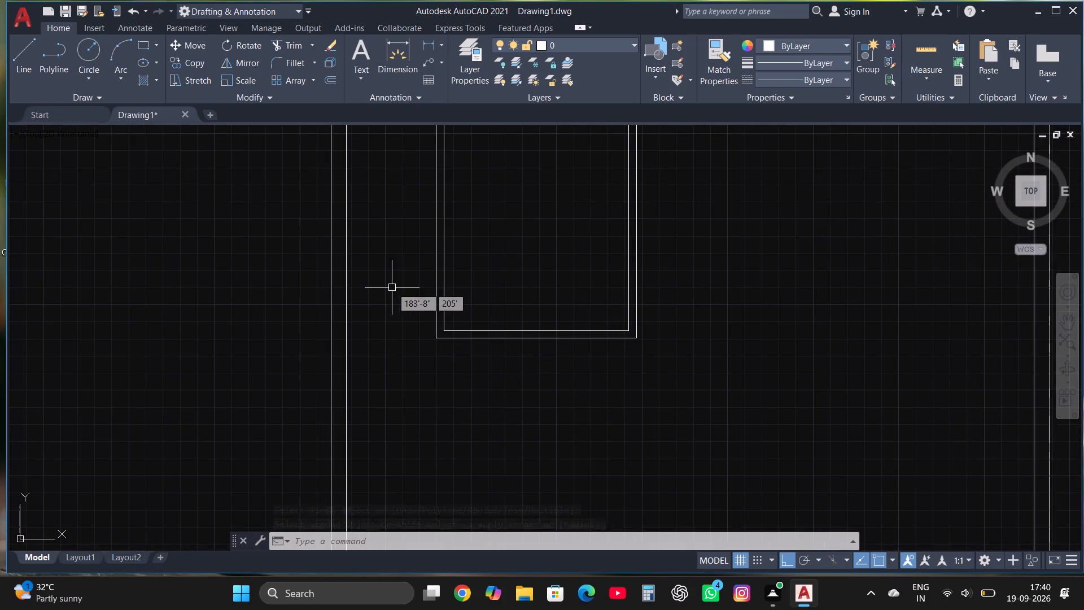
click(18, 51)
scroll(381, 334, up, 2)
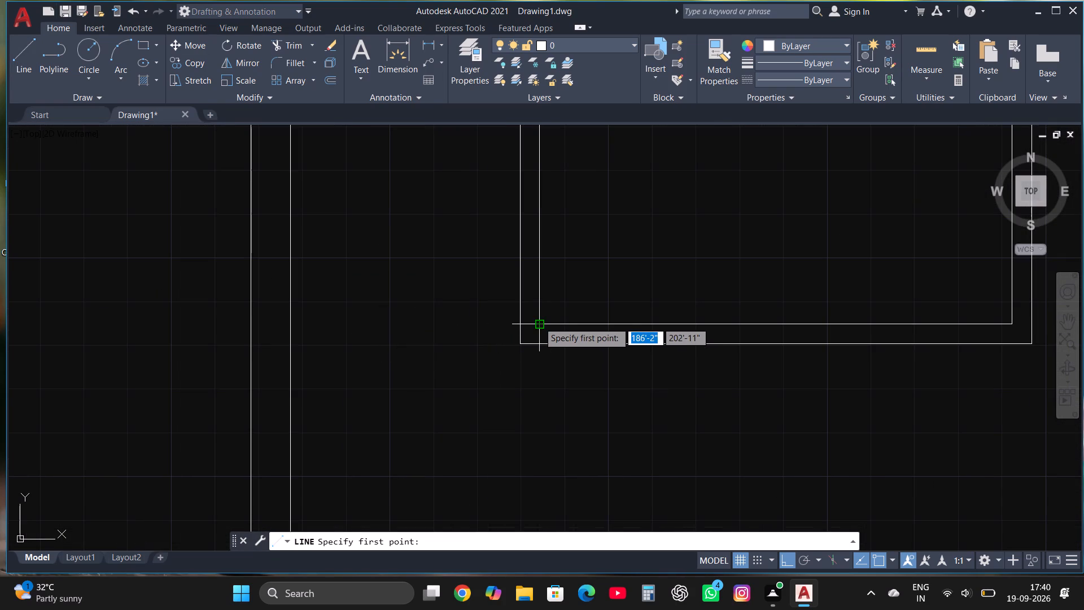
click(521, 324)
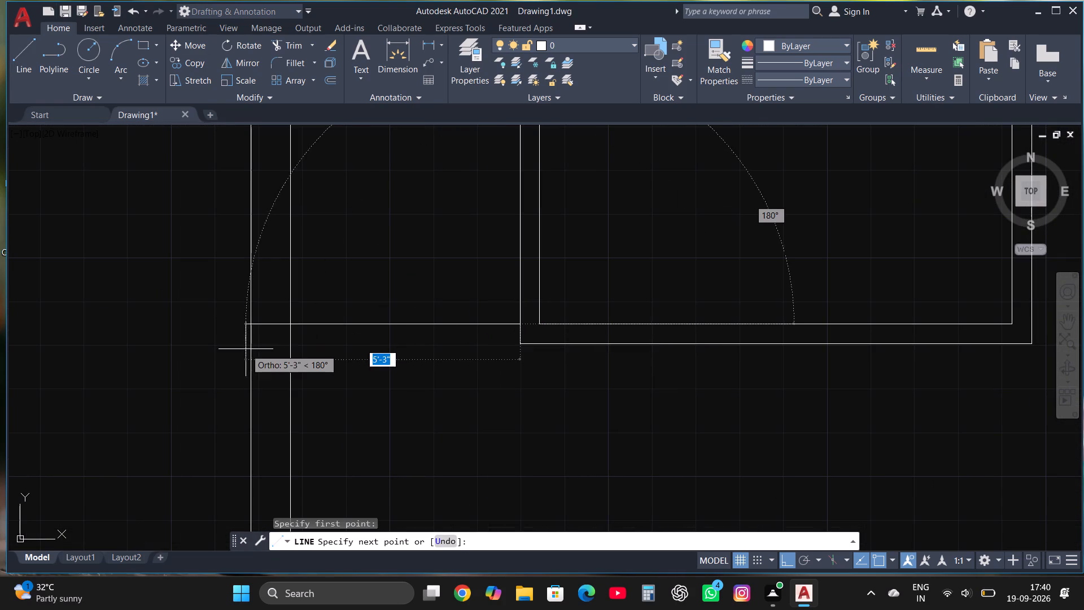
click(267, 334)
click(23, 52)
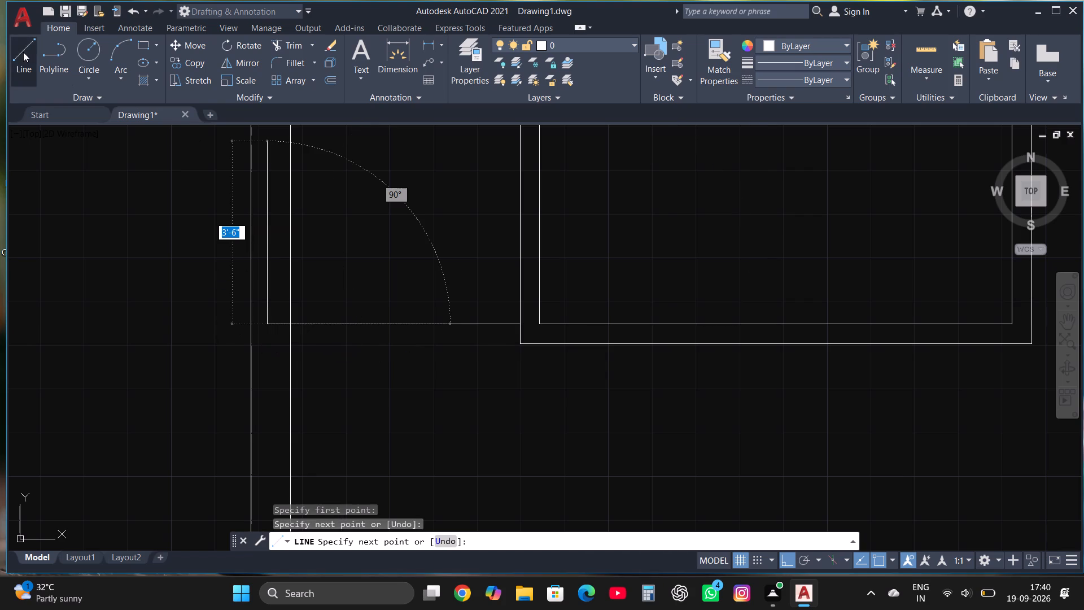
click(522, 344)
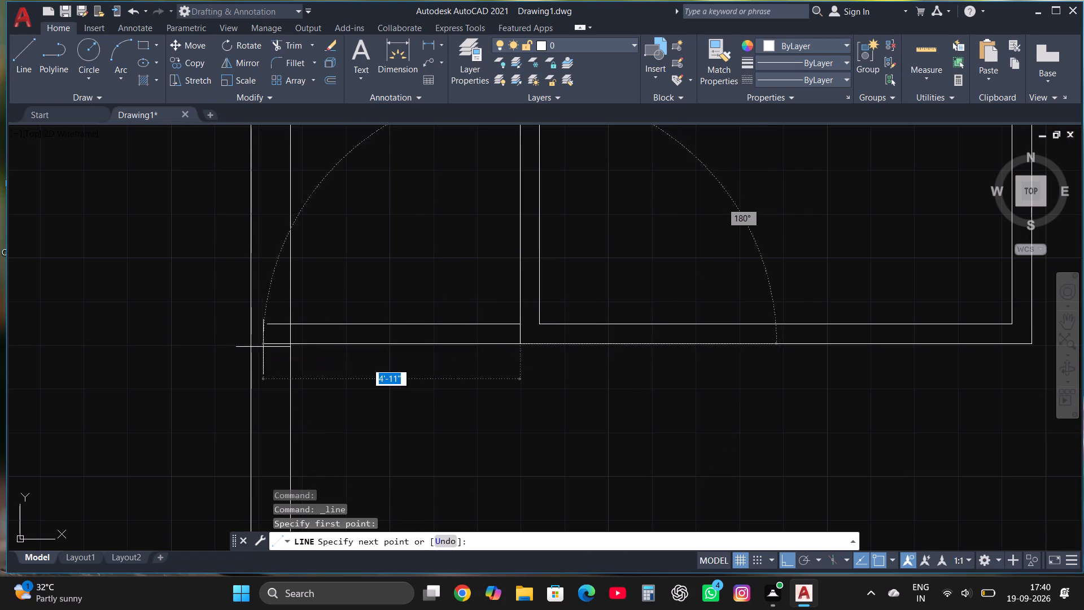
click(263, 347)
Trim the two partition lines' ends that stick into the left outer wall.
click(298, 50)
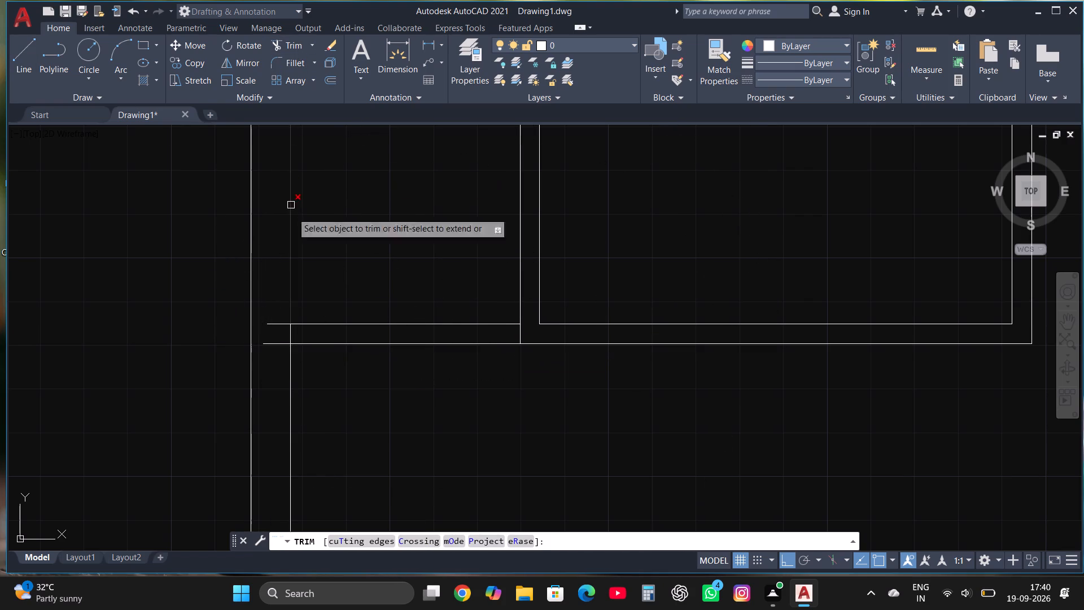
click(279, 317)
click(279, 353)
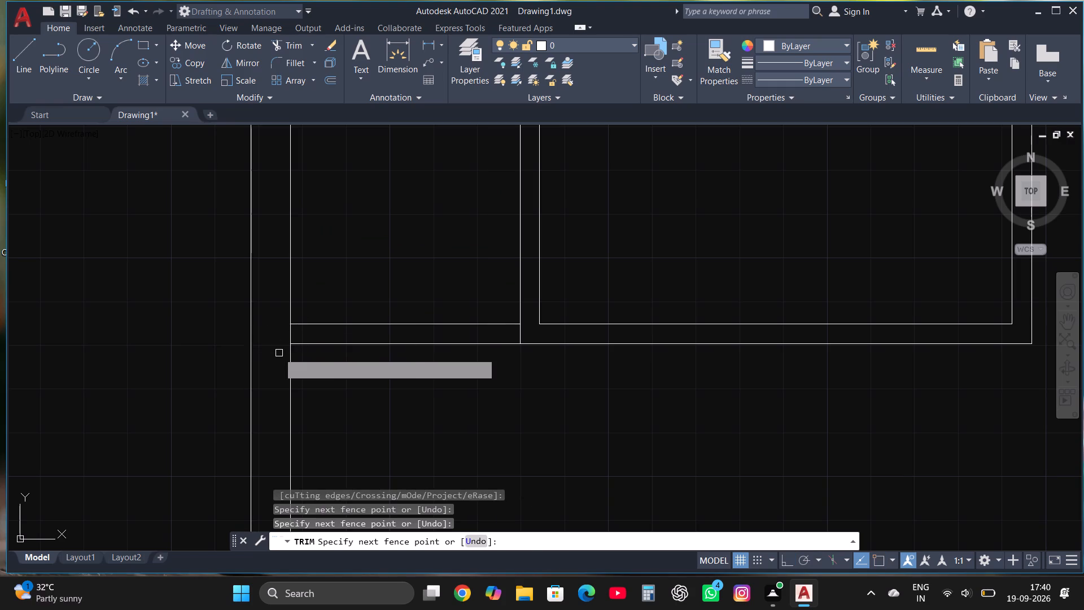
key(Escape)
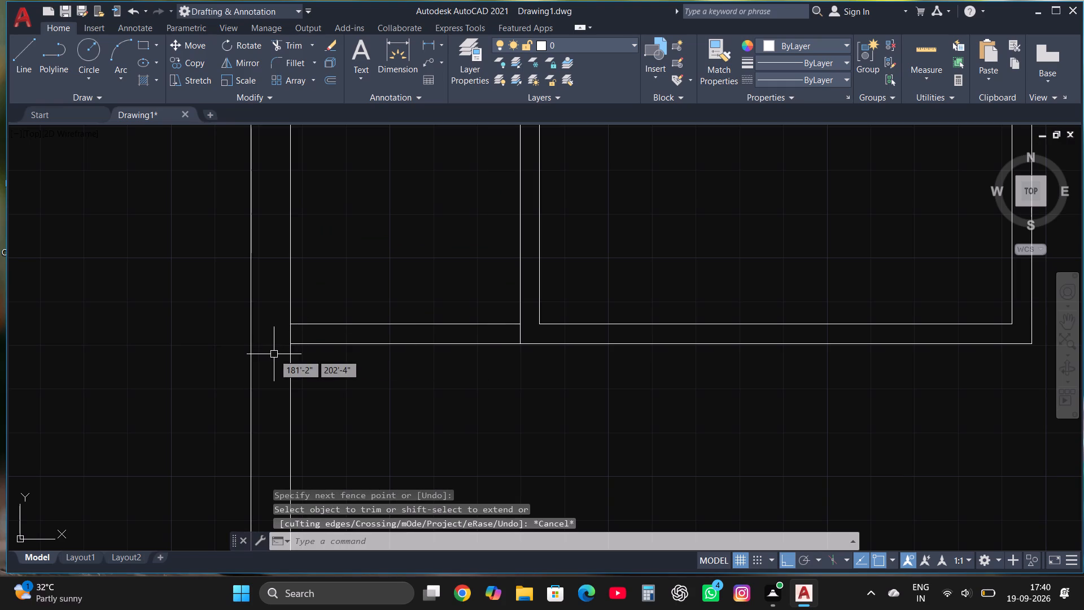
Draw a small room's lines 8' down, 6' right and 8' up, starting where the partition's bottom line meets the left wall's inner line.
scroll(366, 247, down, 1)
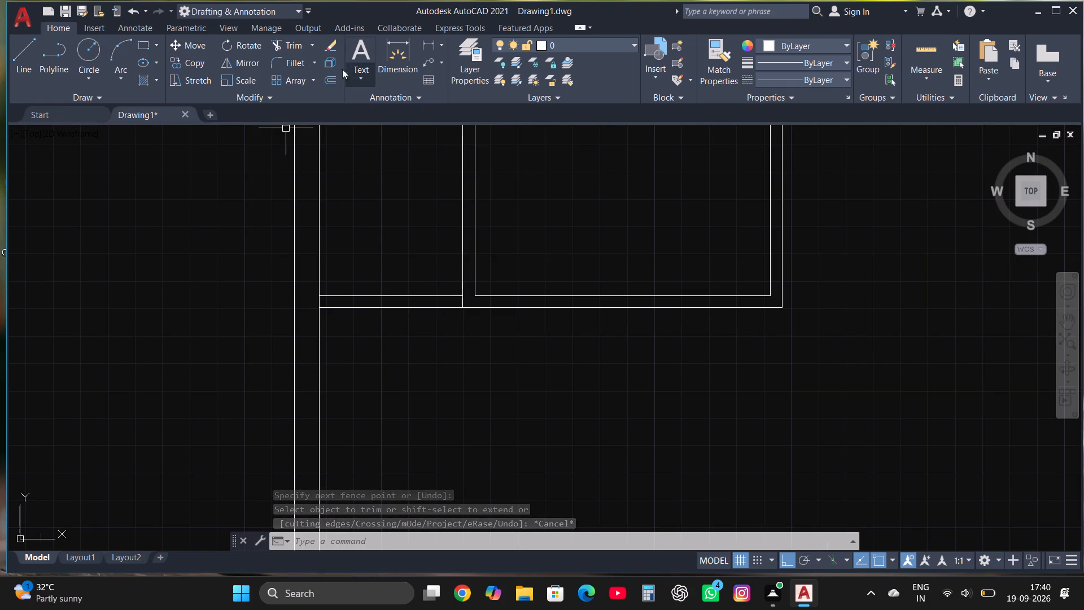
click(29, 47)
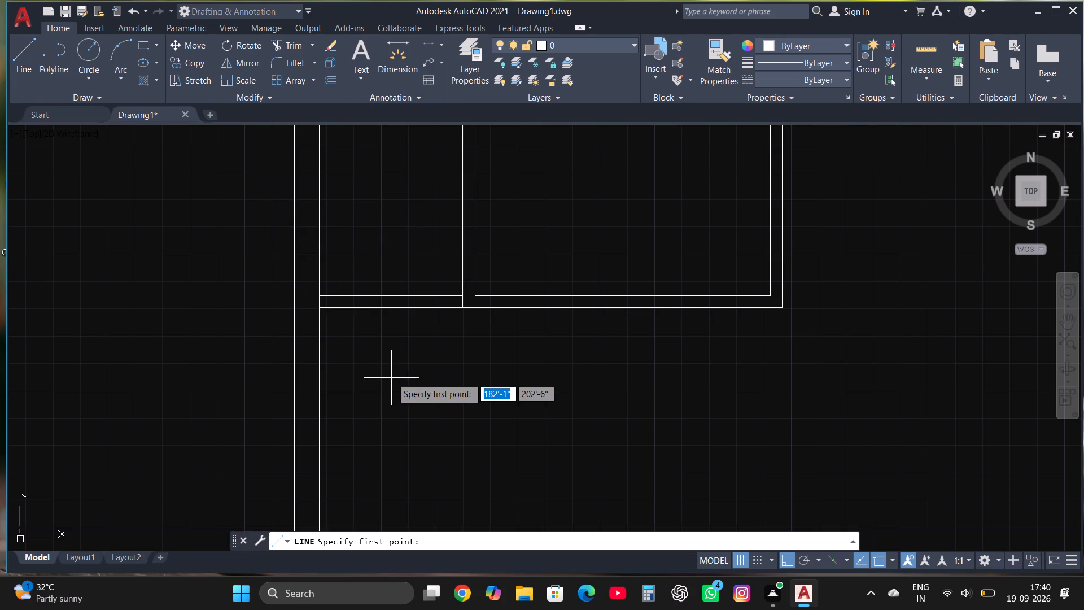
scroll(391, 380, up, 2)
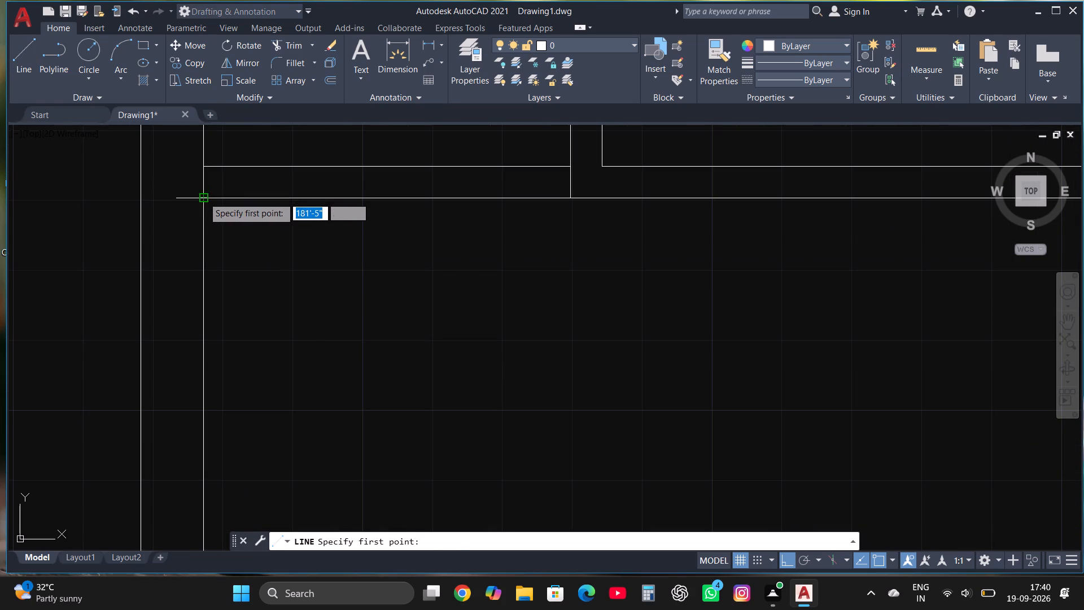
click(203, 197)
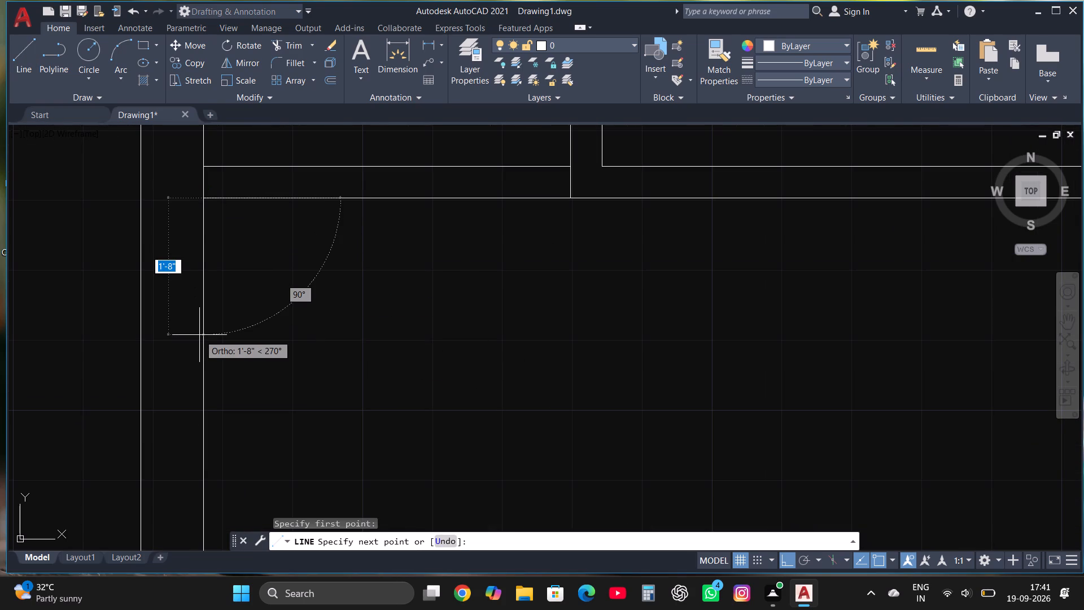
text(8')
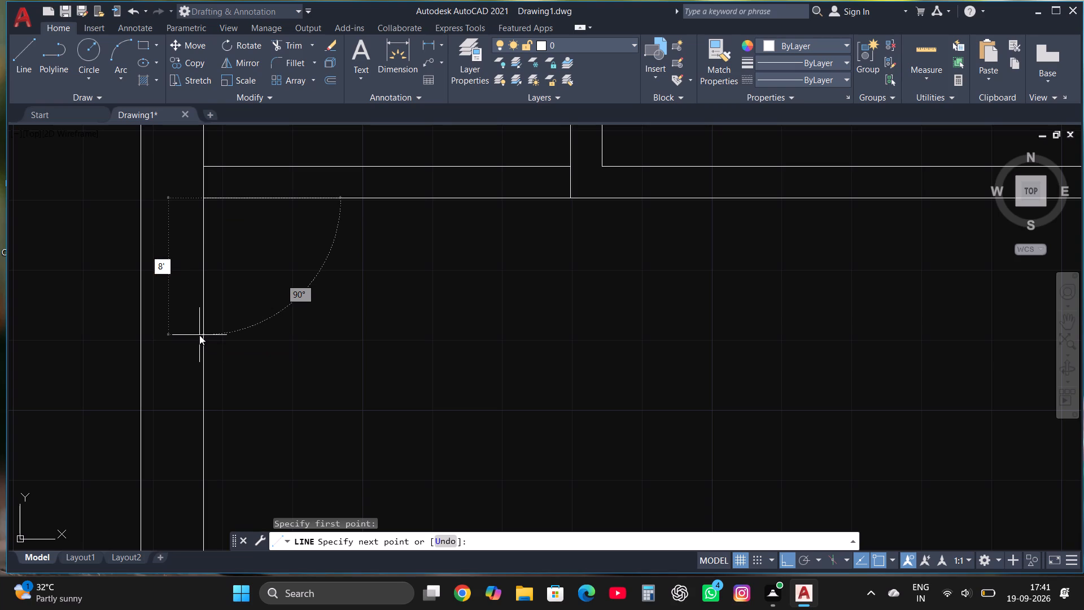
key(Return)
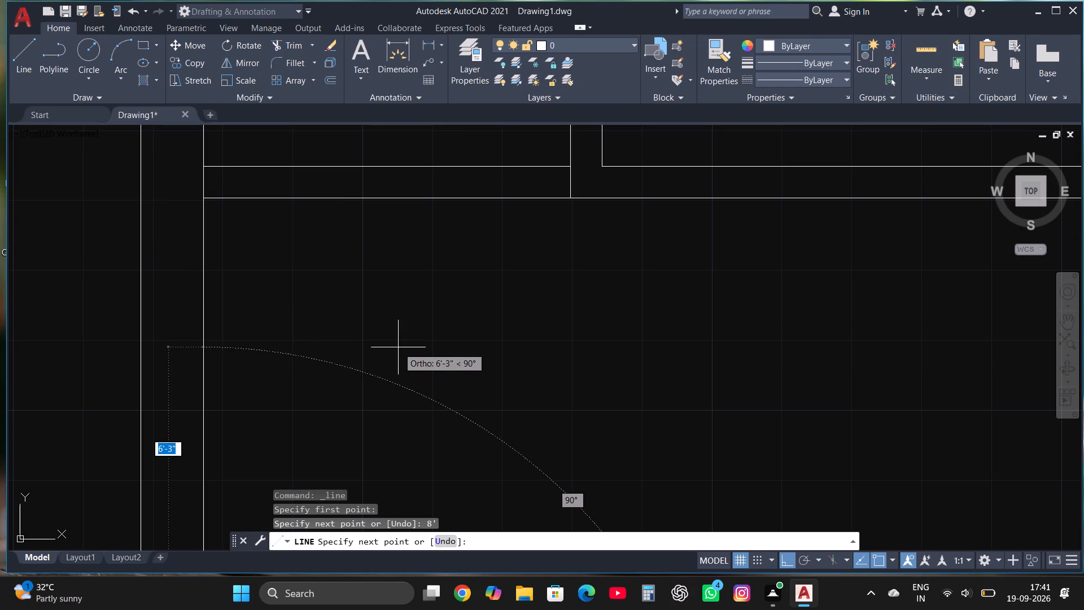
scroll(404, 327, down, 2)
scroll(466, 348, down, 3)
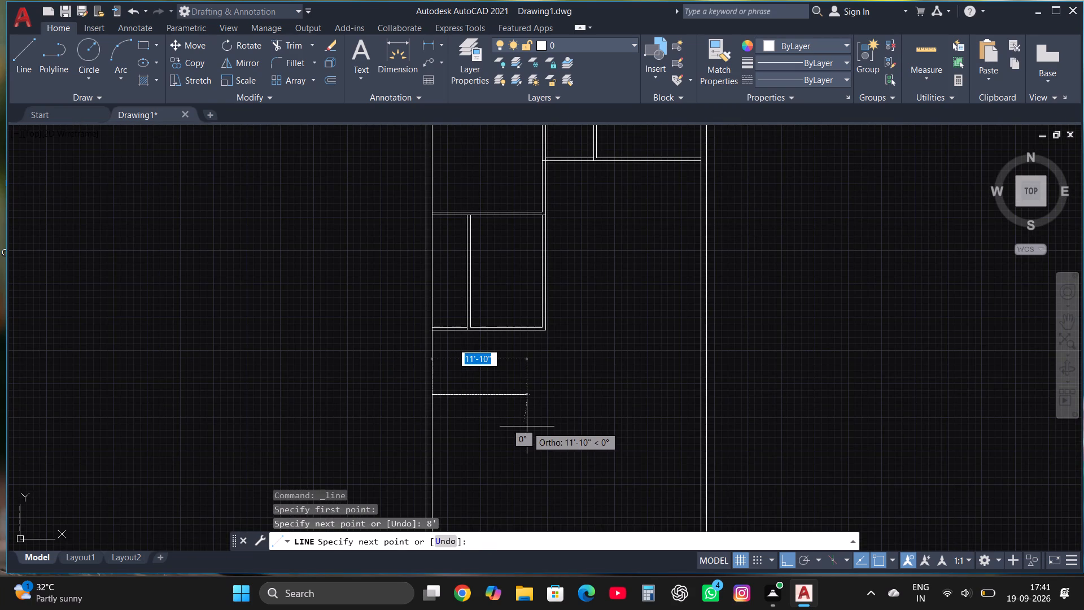
text(6')
key(Return)
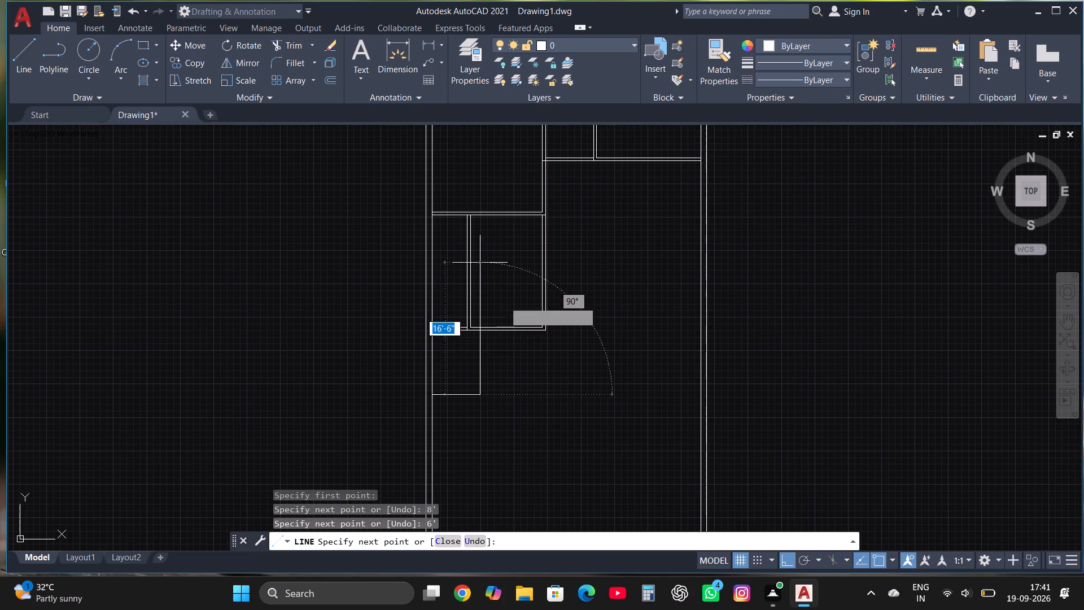
text(8')
key(Return)
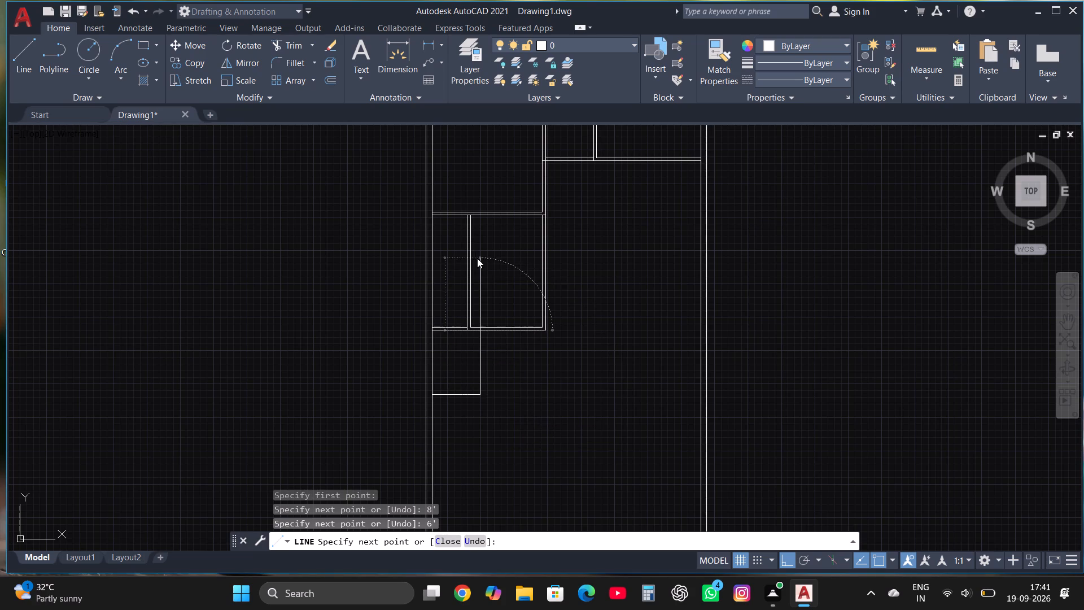
key(Escape)
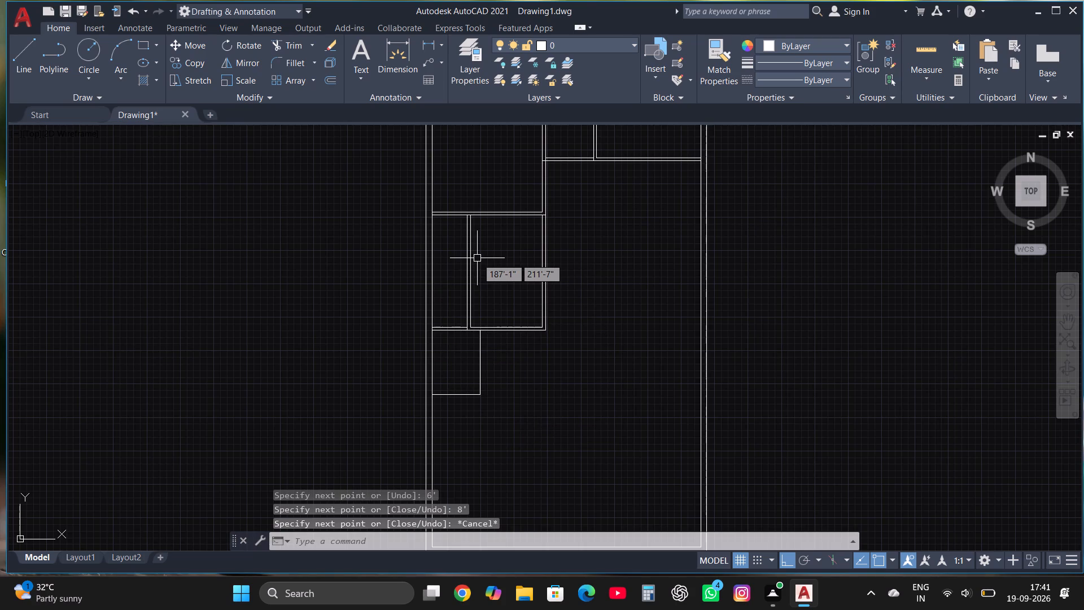
Offset the small room's right vertical line and bottom horizontal line 4.5" outward.
scroll(502, 404, up, 1)
drag(502, 404, 458, 374)
click(432, 361)
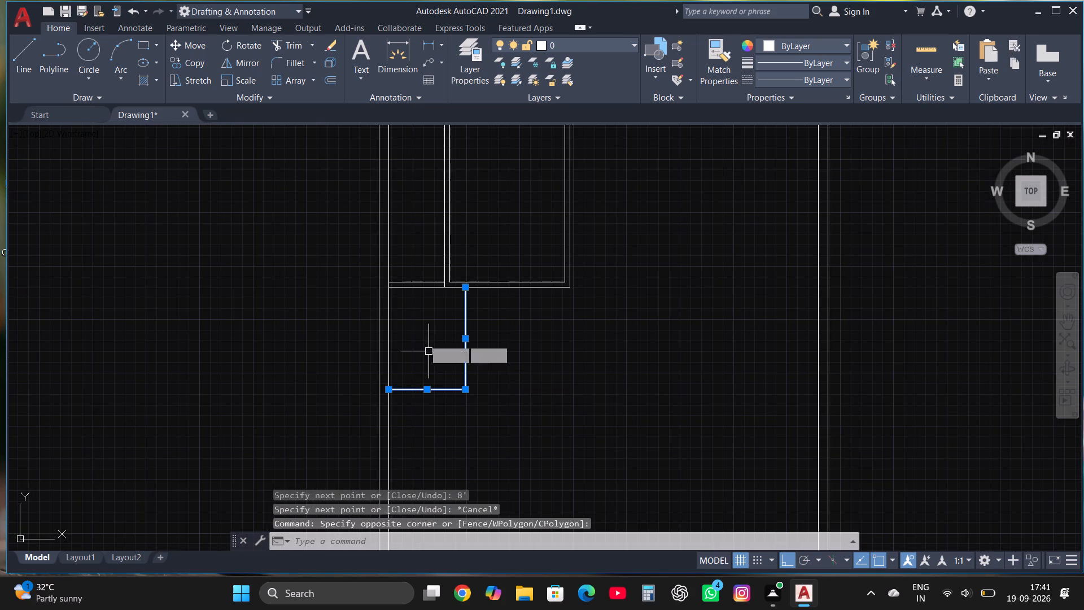
click(330, 80)
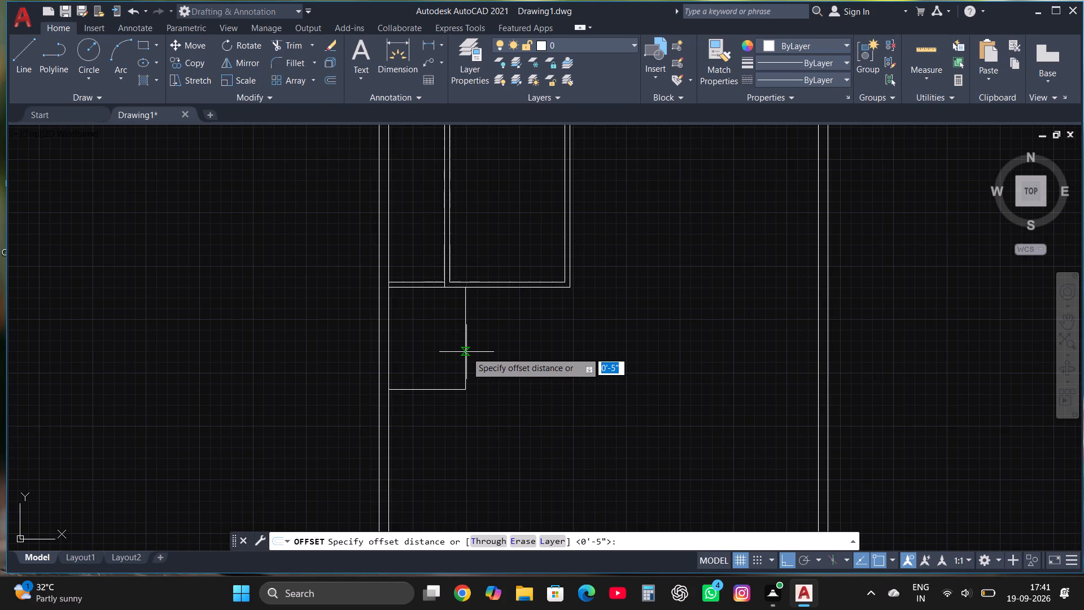
click(466, 352)
click(479, 349)
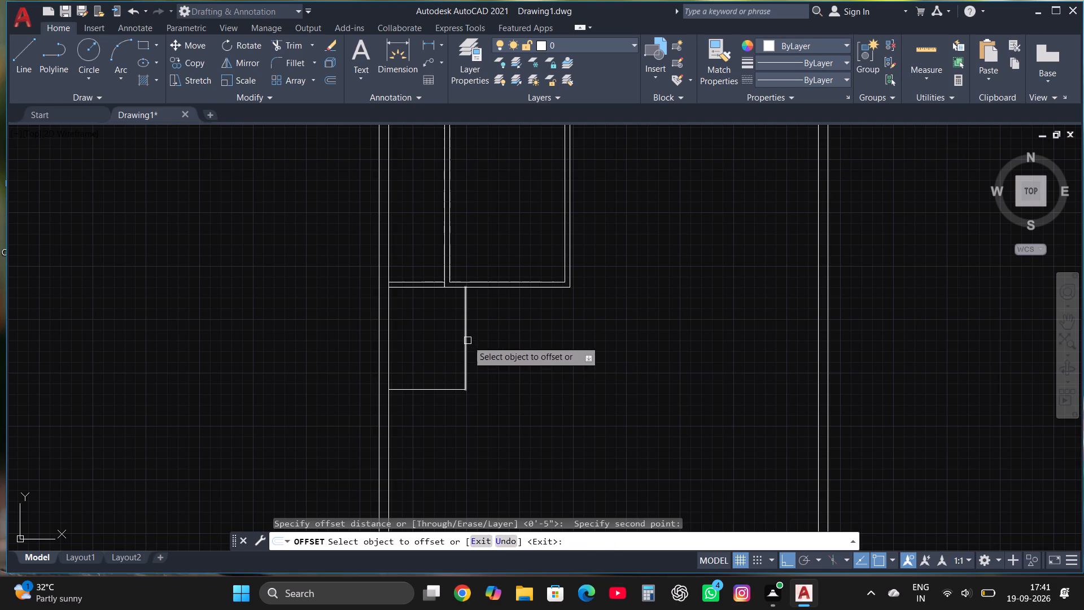
click(466, 339)
text(4.5")
key(Return)
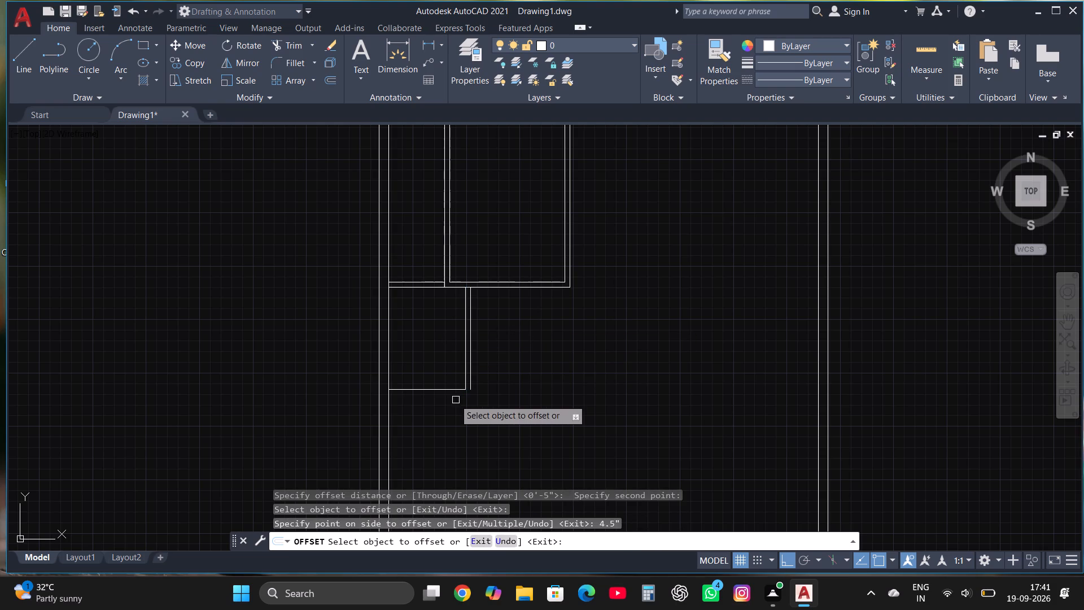
click(436, 391)
text(4.5")
key(Return)
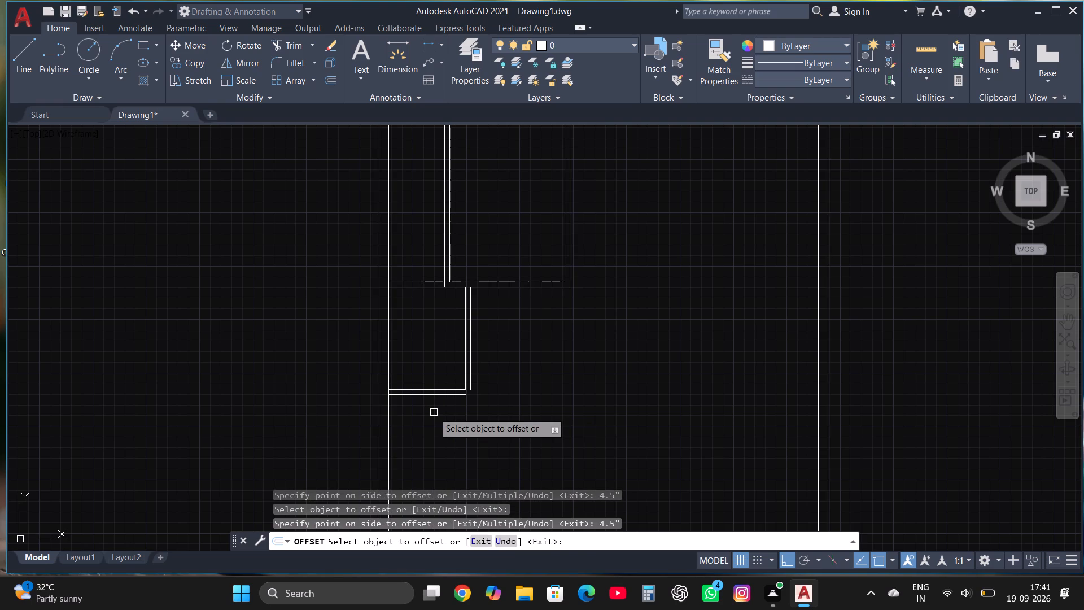
key(Escape)
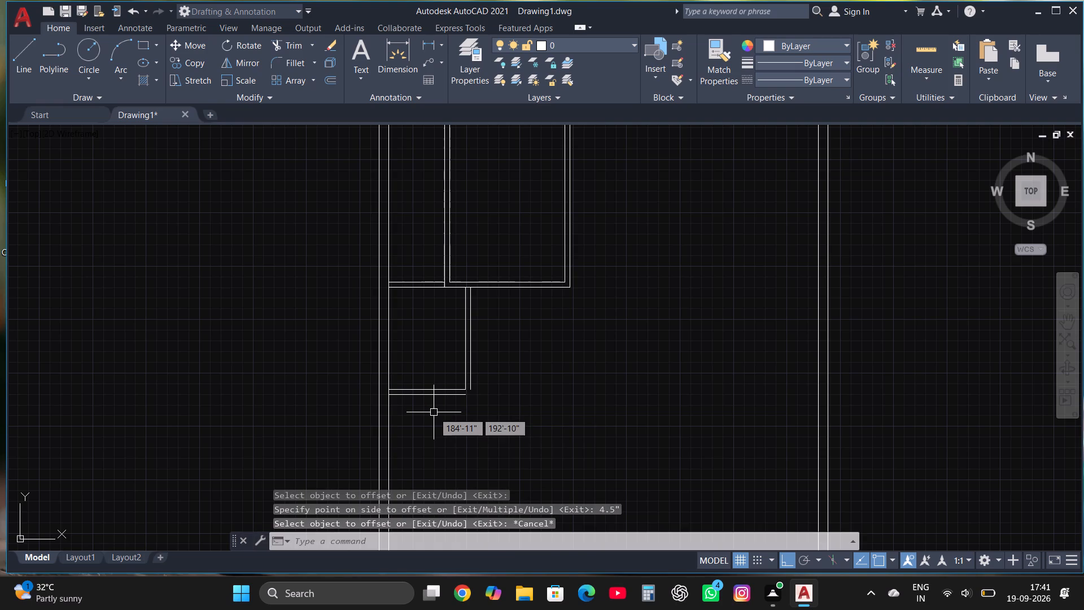
Fillet the small room's two offset lines so they meet at its outer lower-right corner.
click(300, 62)
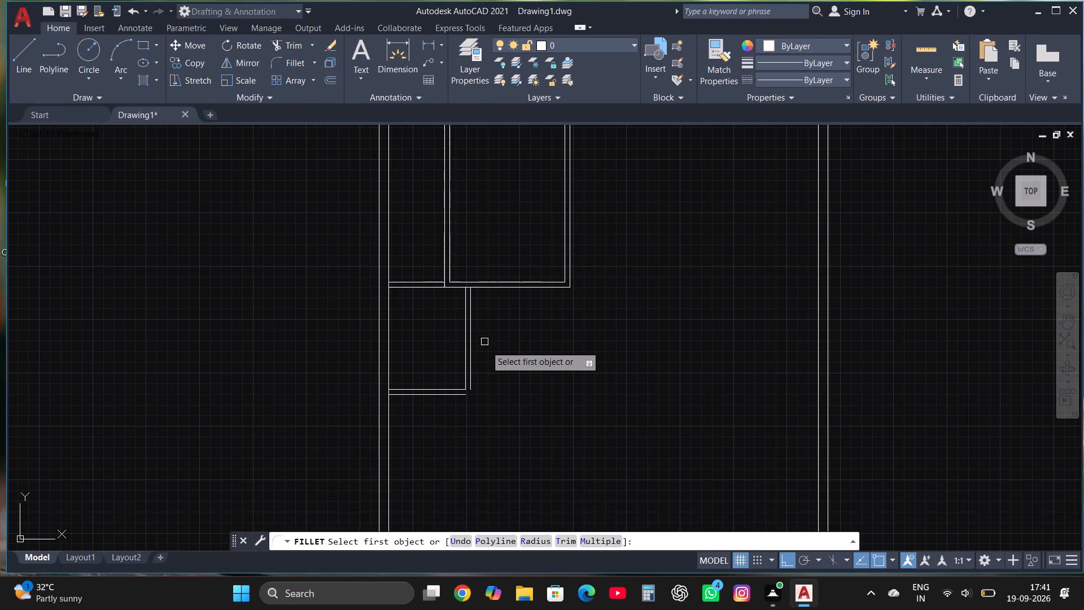
scroll(469, 360, up, 1)
scroll(466, 407, up, 2)
click(431, 429)
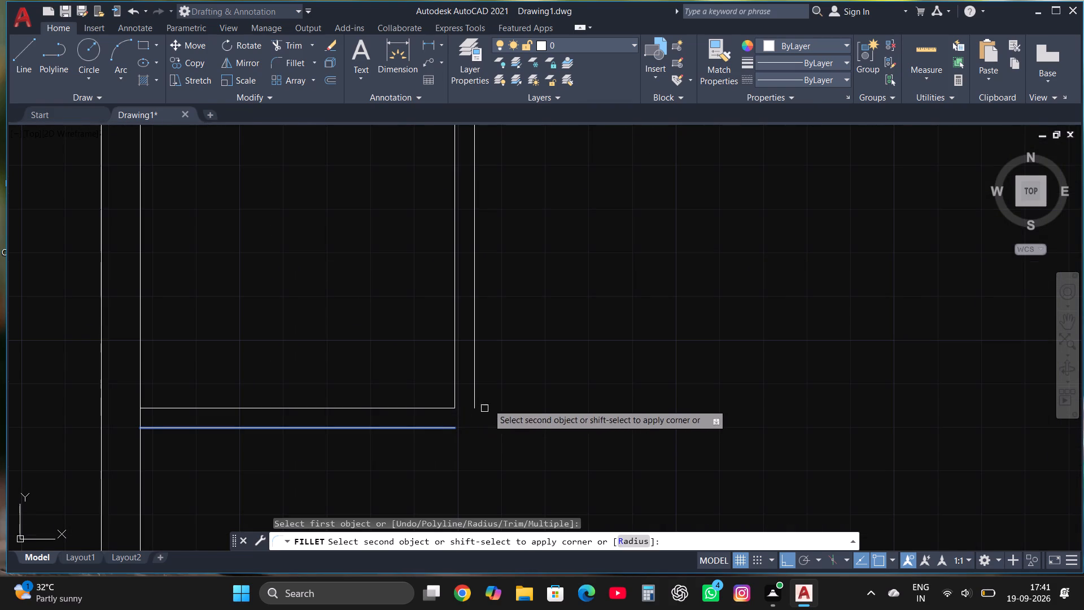
click(473, 378)
scroll(535, 391, down, 3)
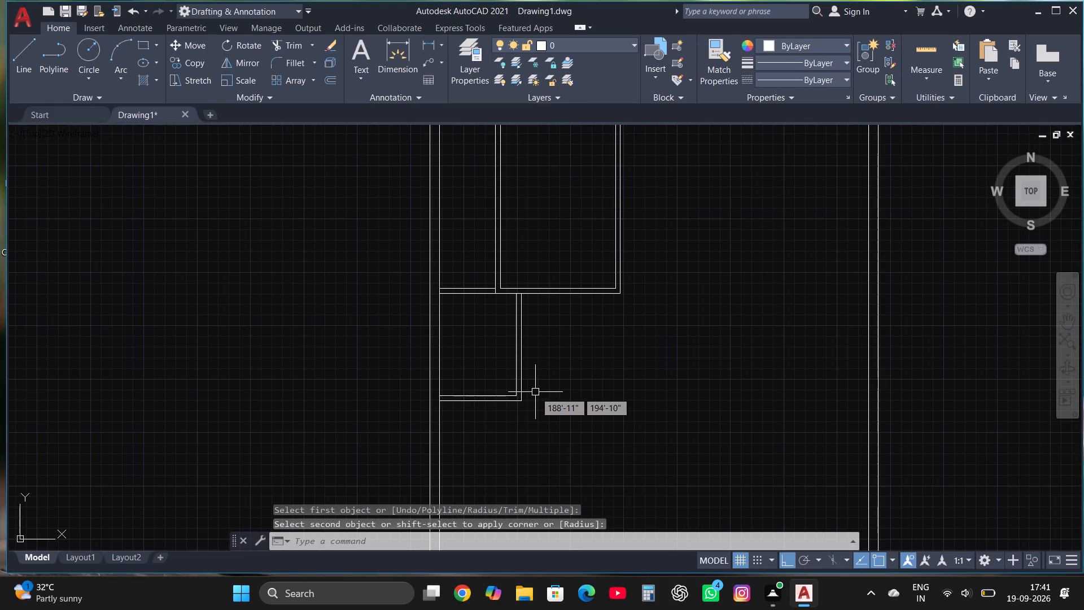
Draw lines 12' right and 18'3" down from where the small room's outer bottom line meets the left wall, continuing into the bottom wall.
scroll(535, 392, down, 2)
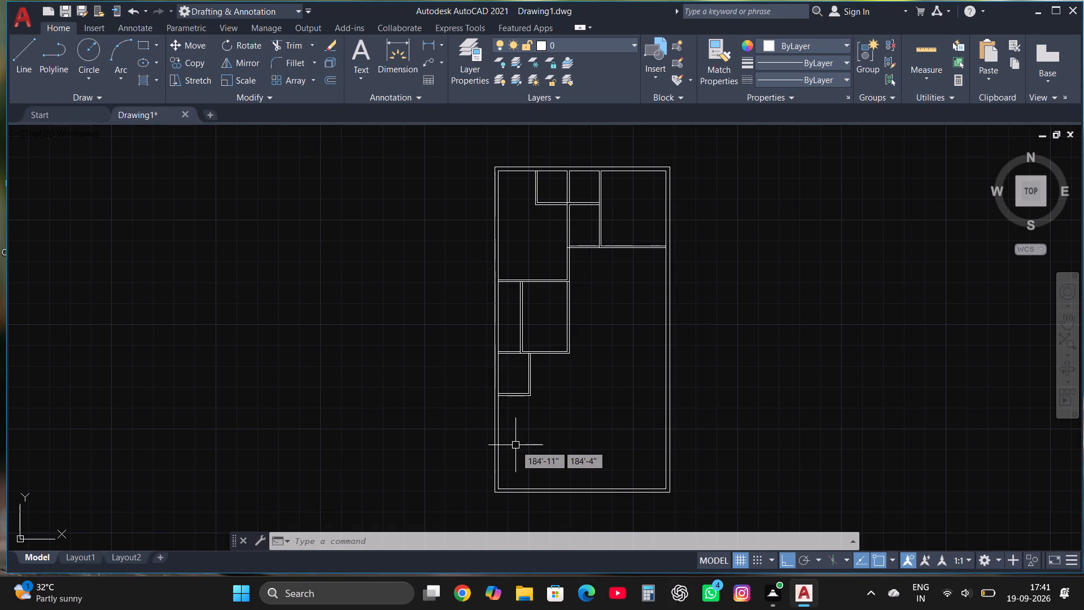
scroll(663, 471, up, 1)
click(19, 52)
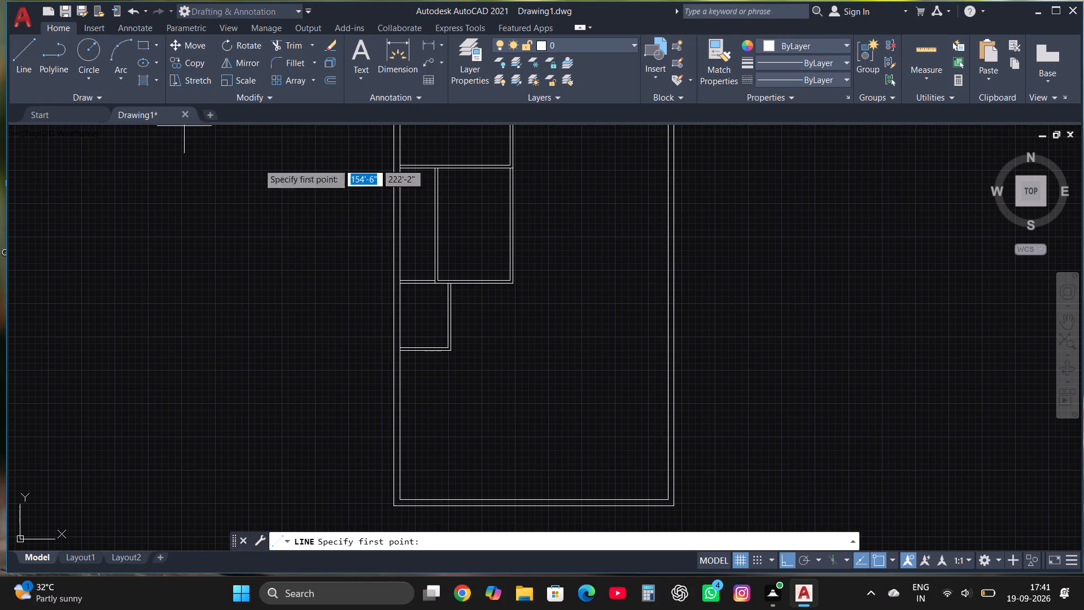
scroll(468, 342, up, 3)
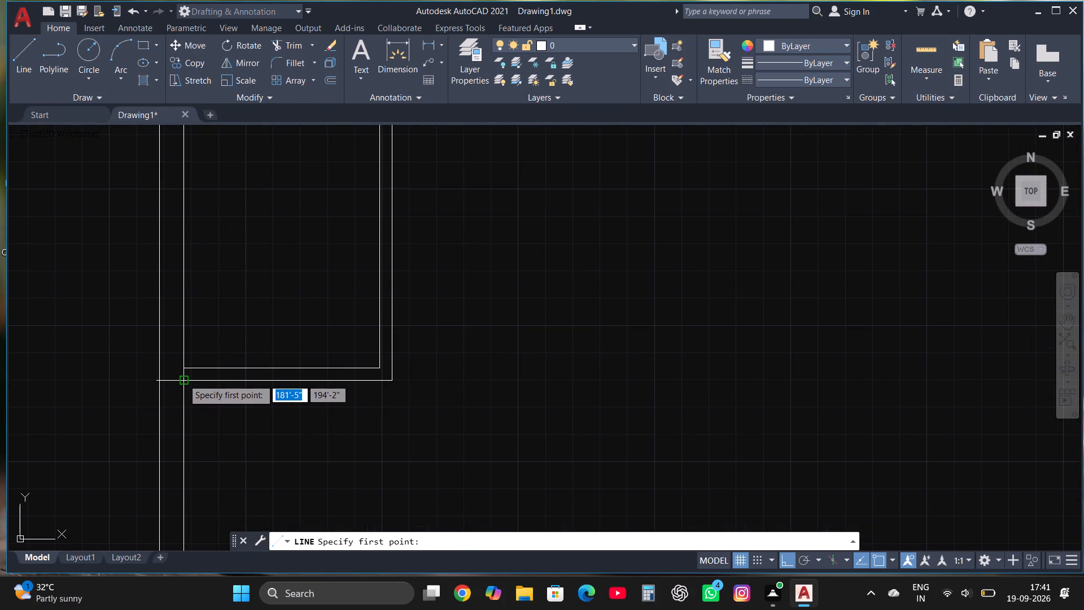
click(183, 379)
text(12')
key(Return)
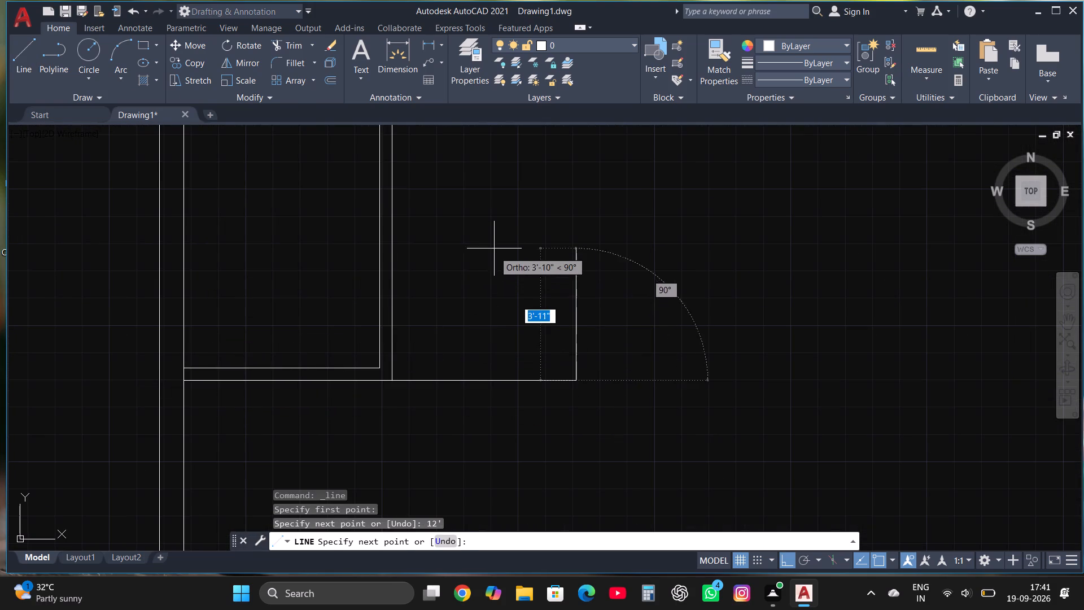
scroll(494, 243, down, 2)
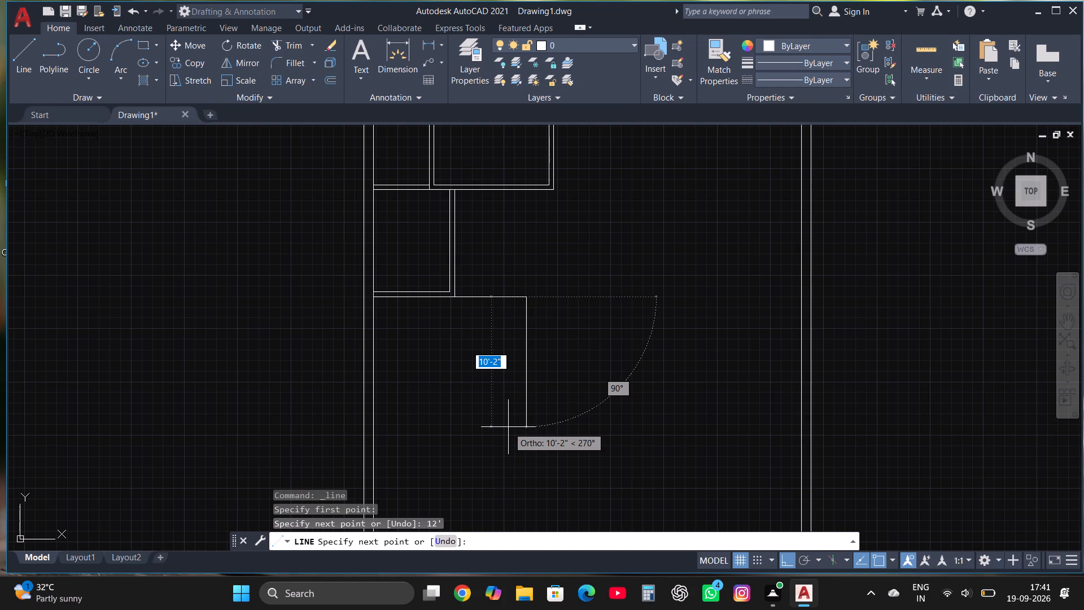
text(18'3")
key(Return)
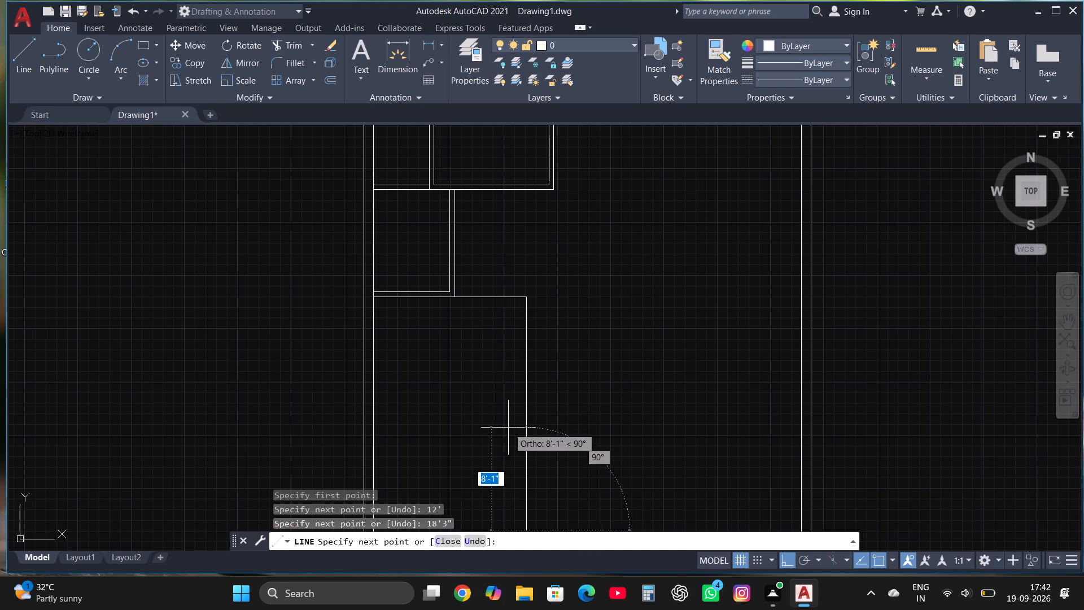
scroll(531, 402, down, 4)
scroll(524, 484, up, 2)
scroll(527, 428, up, 4)
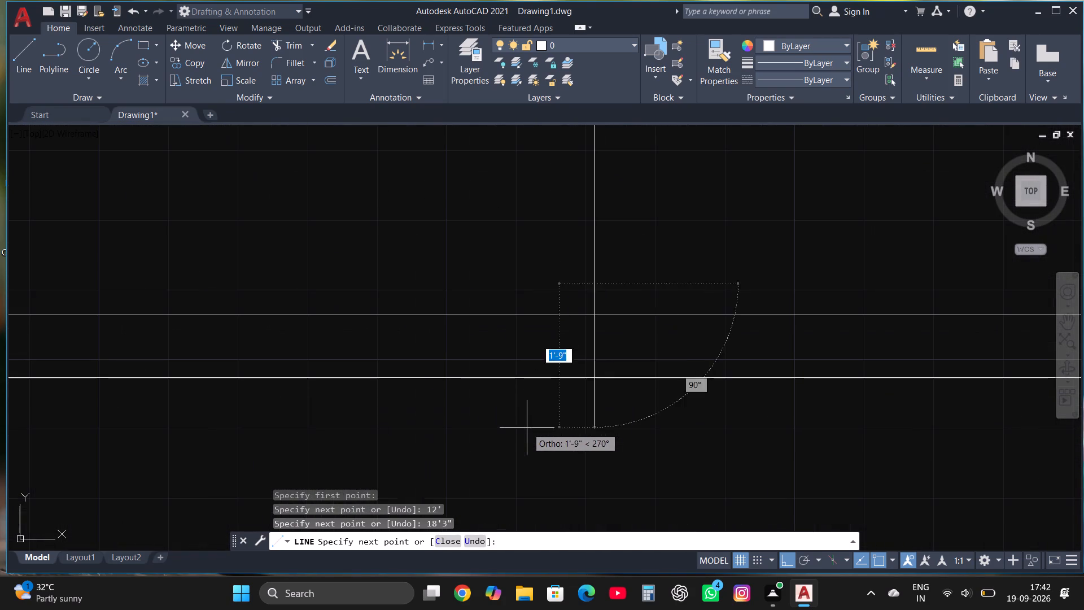
click(609, 341)
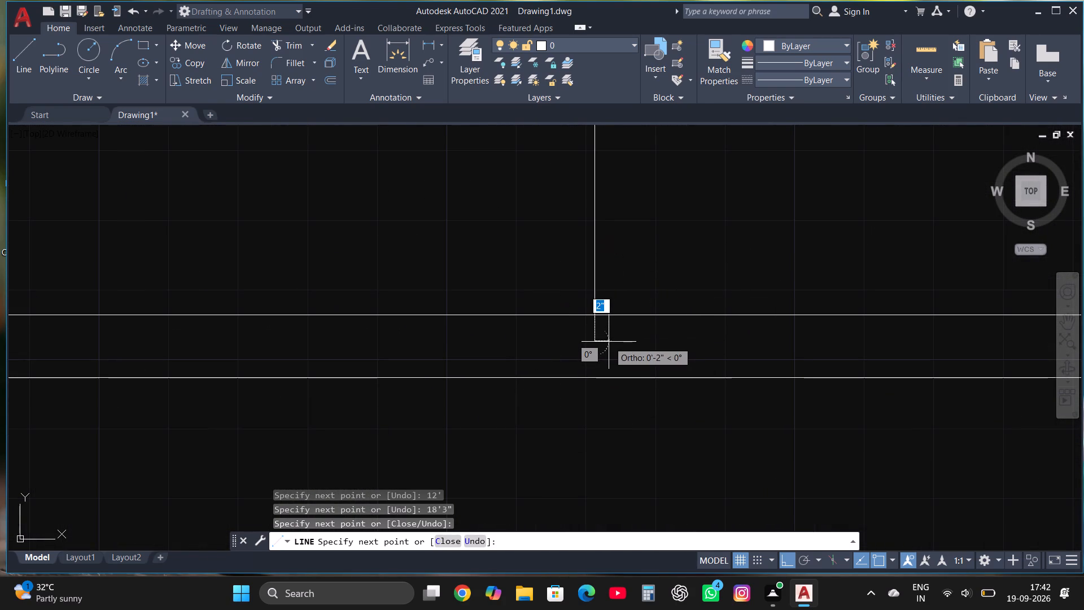
key(Escape)
Trim the new vertical line's end that sticks into the bottom outer wall.
click(290, 45)
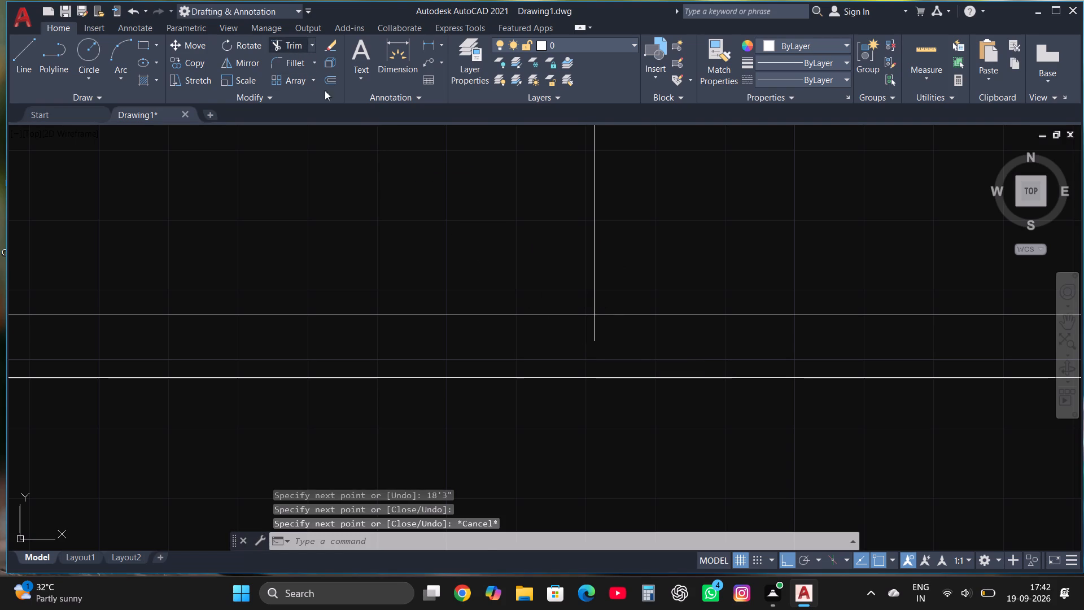
click(595, 336)
key(Escape)
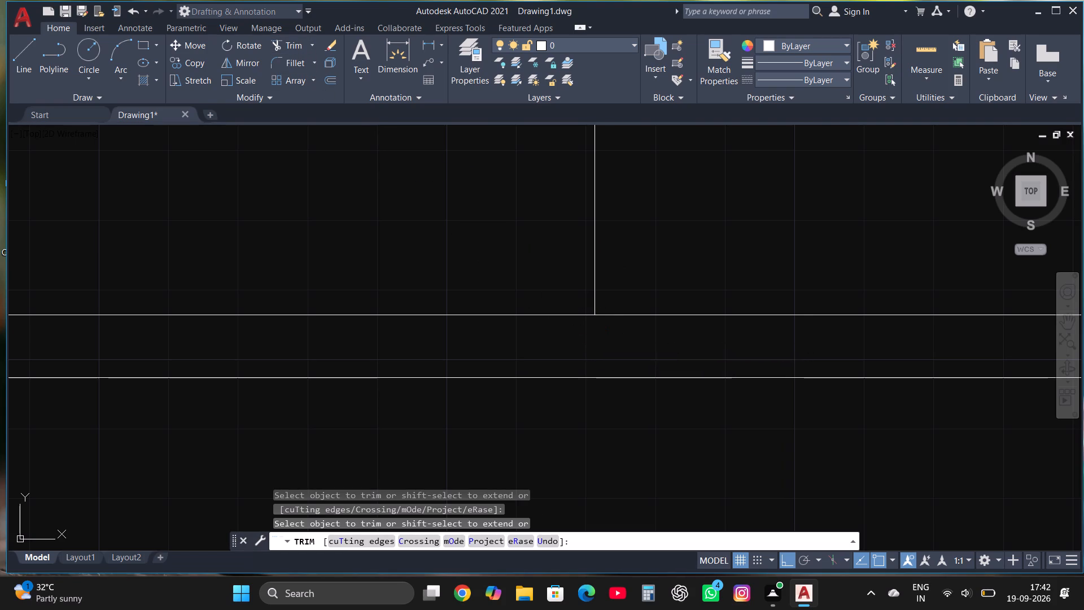
Draw lines 16' right, 13' down and 13' left from where the upper-right rooms' bottom partition meets the central partition's right line.
scroll(579, 383, down, 6)
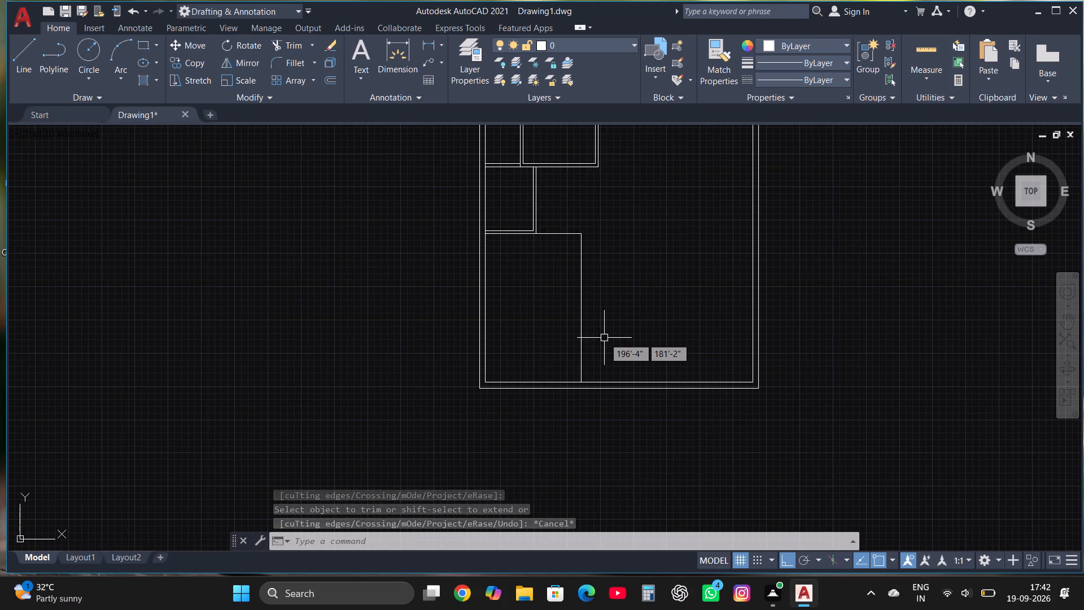
scroll(604, 338, up, 1)
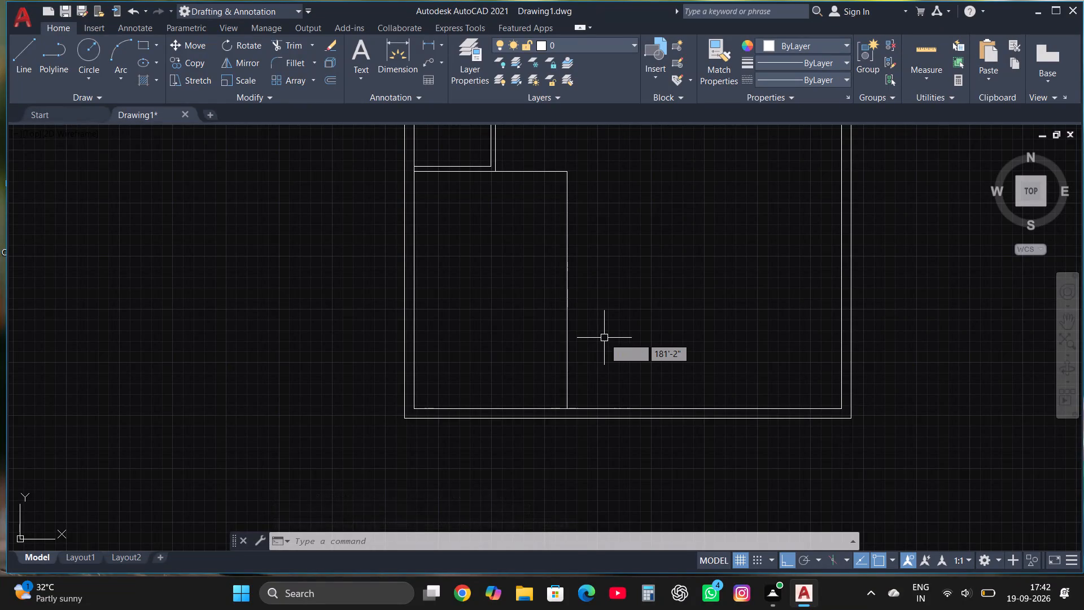
scroll(606, 363, down, 2)
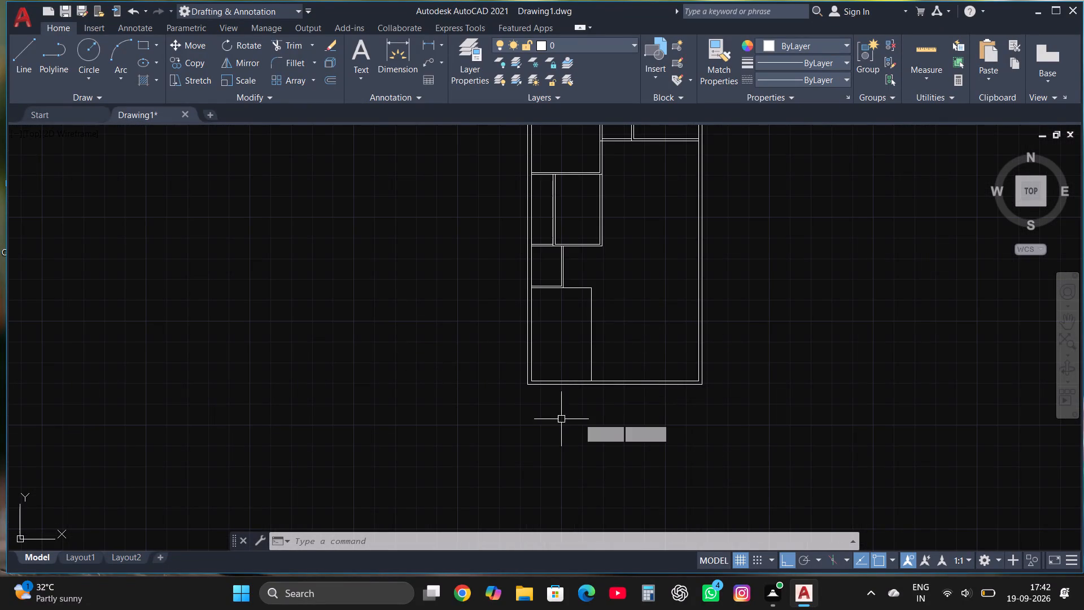
scroll(650, 420, down, 1)
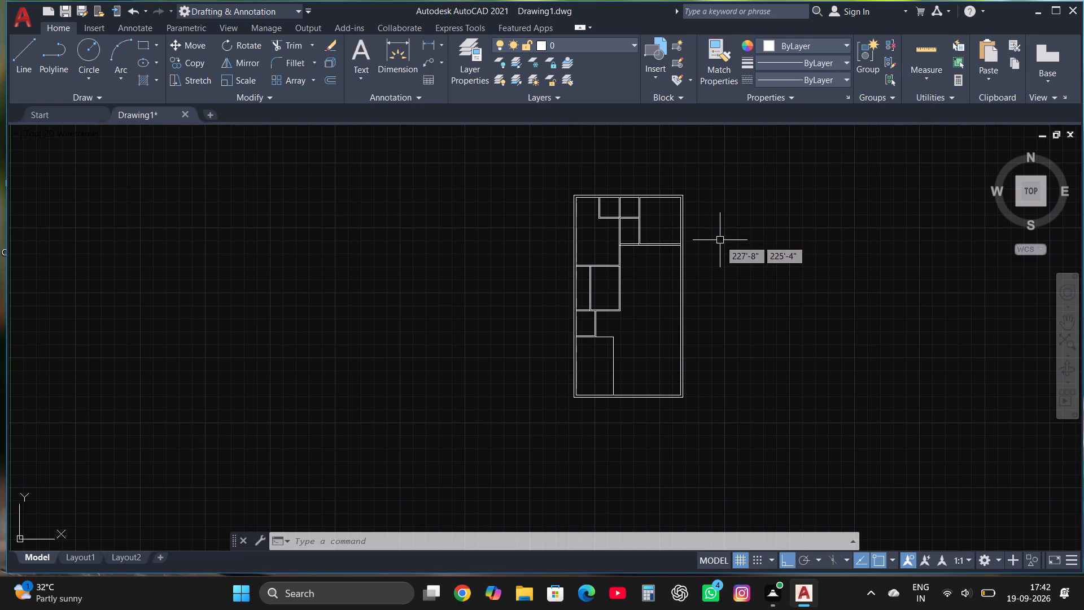
scroll(719, 241, up, 1)
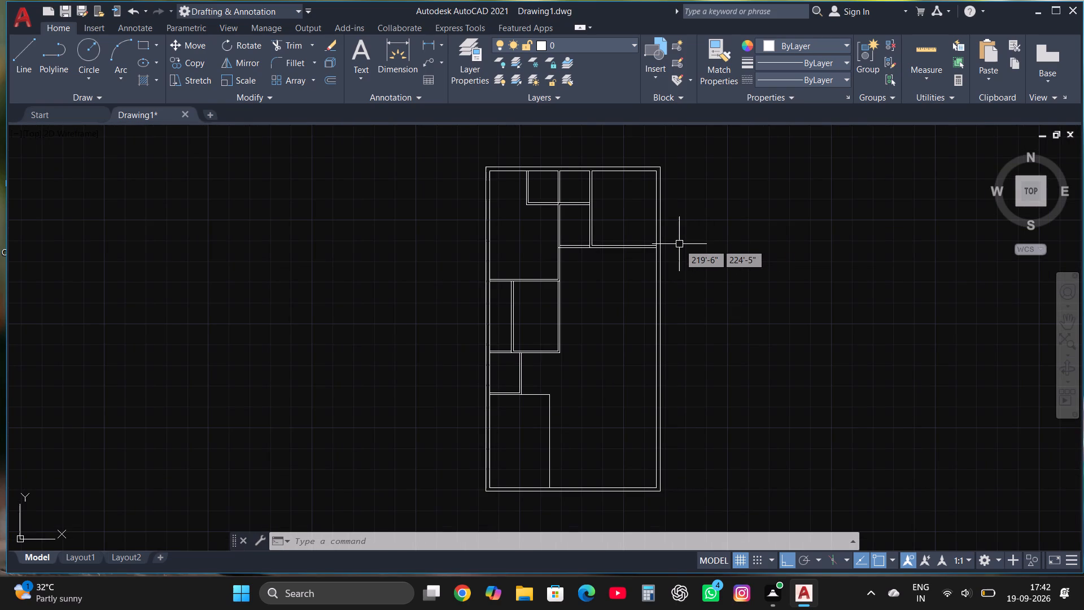
scroll(679, 244, up, 2)
click(24, 48)
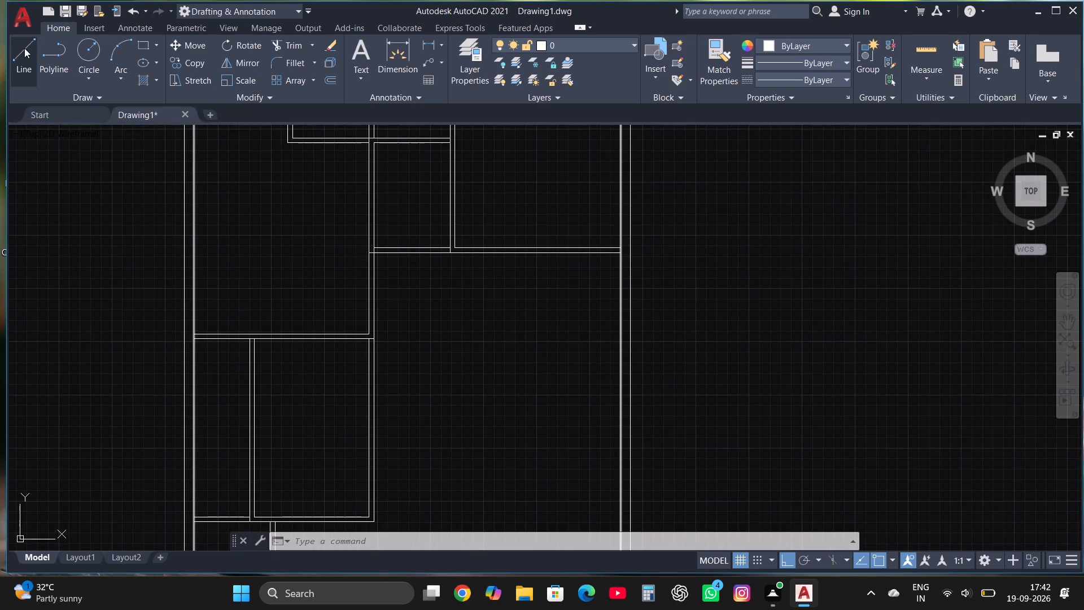
scroll(350, 232, up, 2)
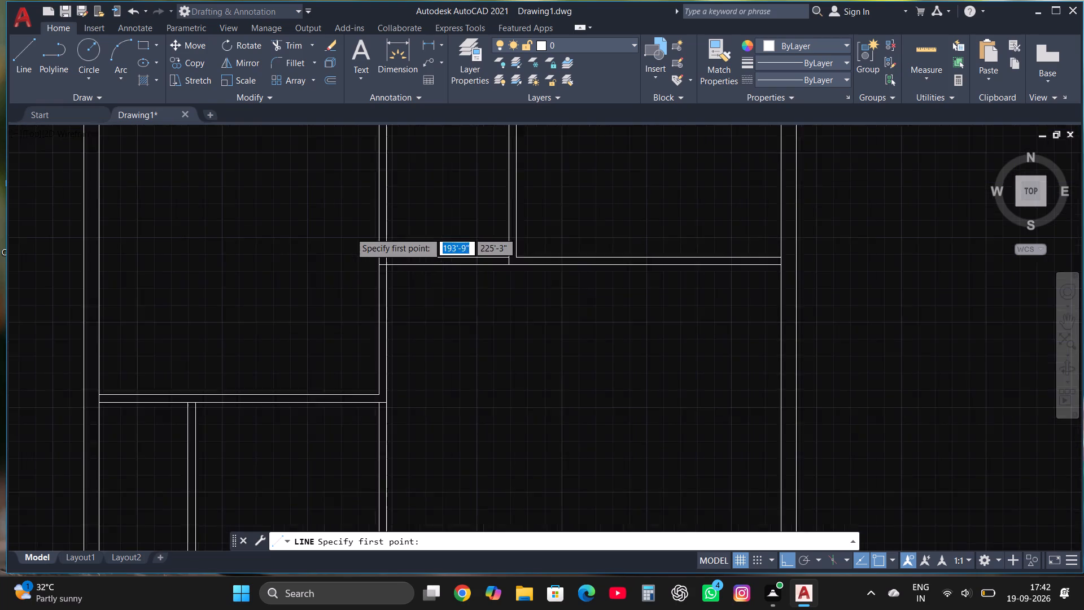
scroll(350, 232, up, 2)
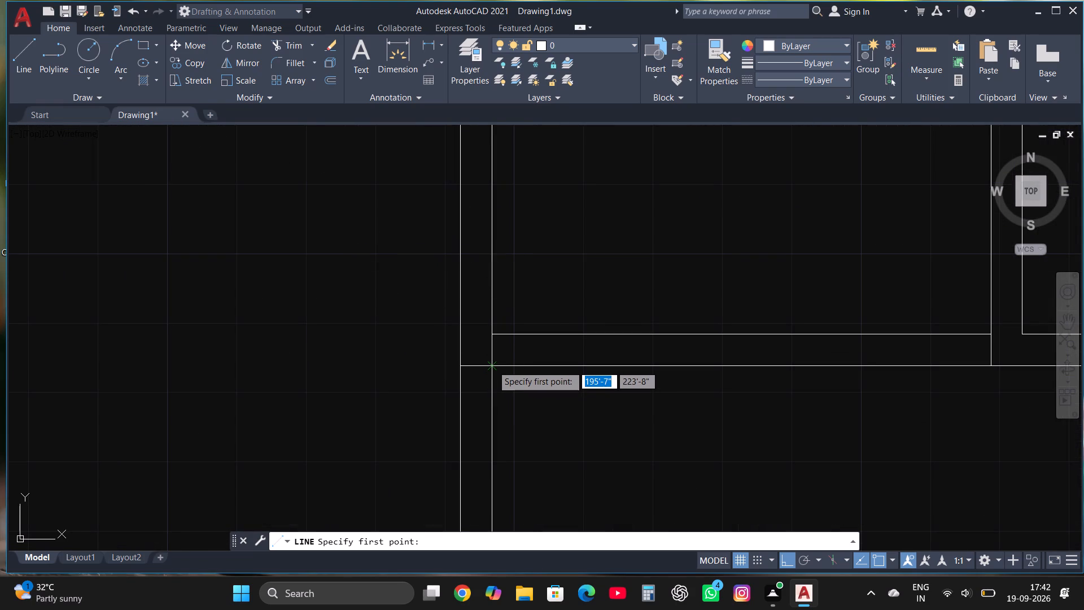
click(492, 365)
scroll(636, 345, down, 2)
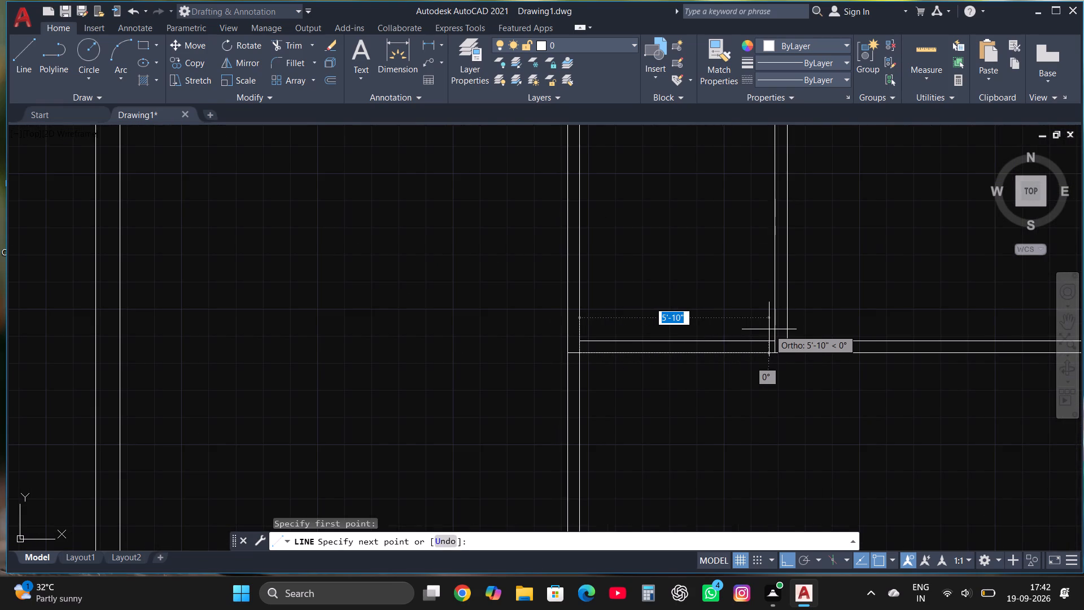
text(16')
key(Return)
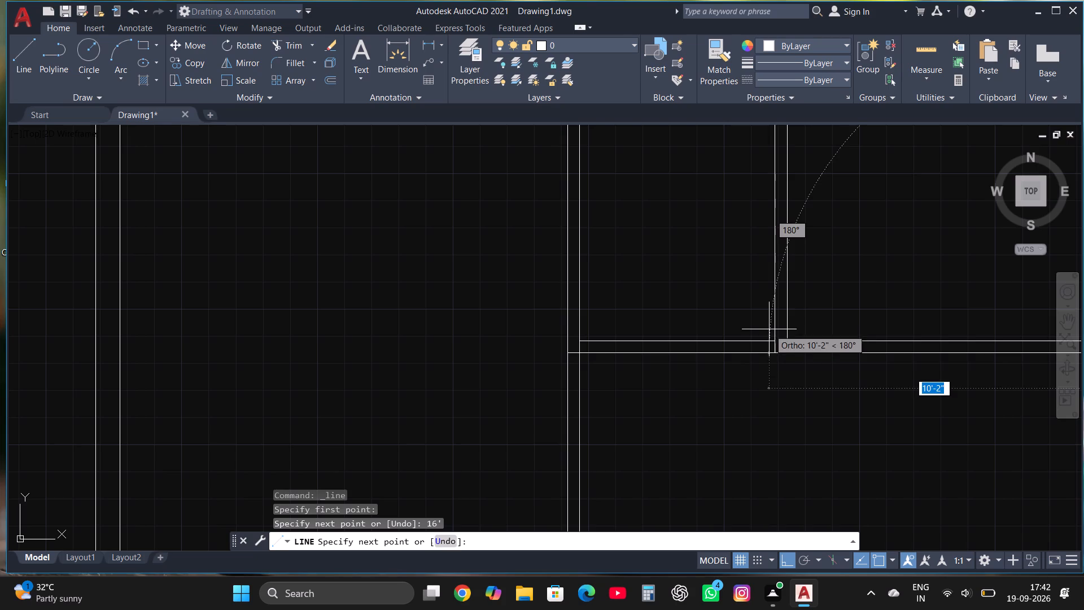
scroll(627, 330, down, 3)
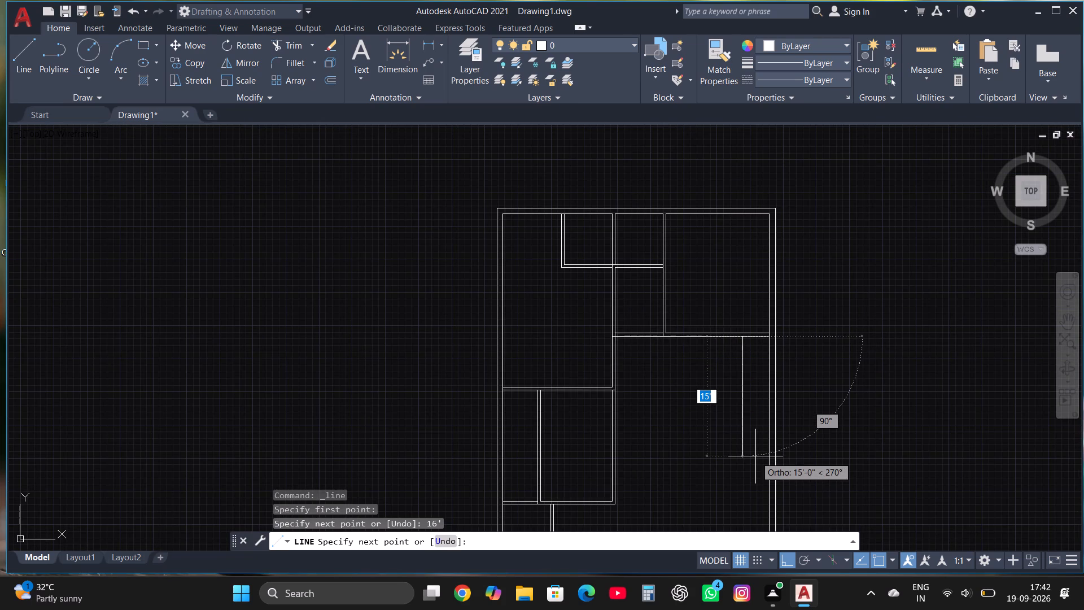
scroll(755, 456, up, 1)
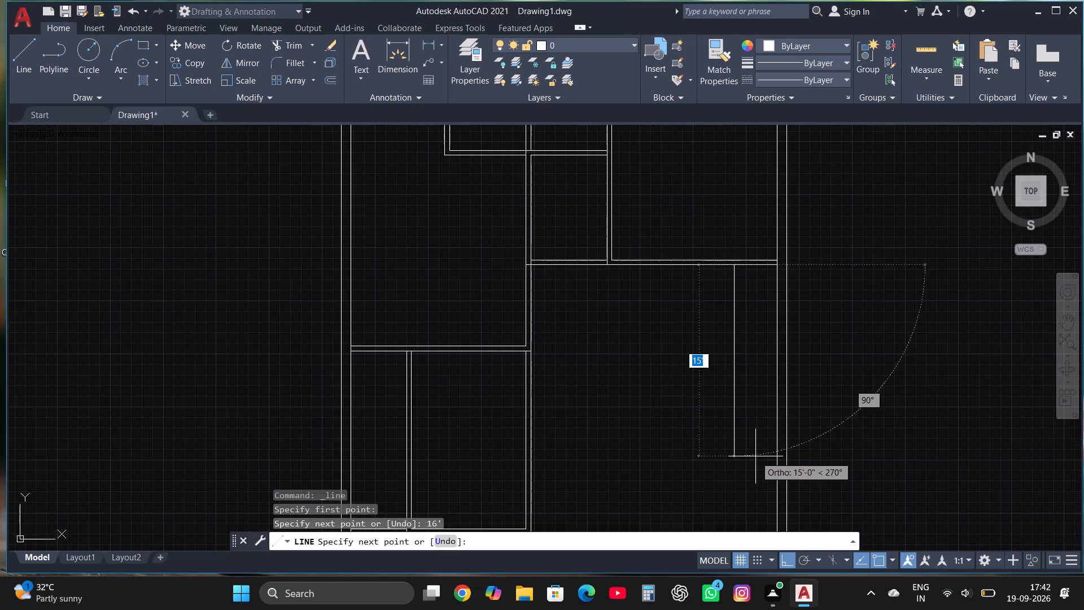
text(13')
key(Return)
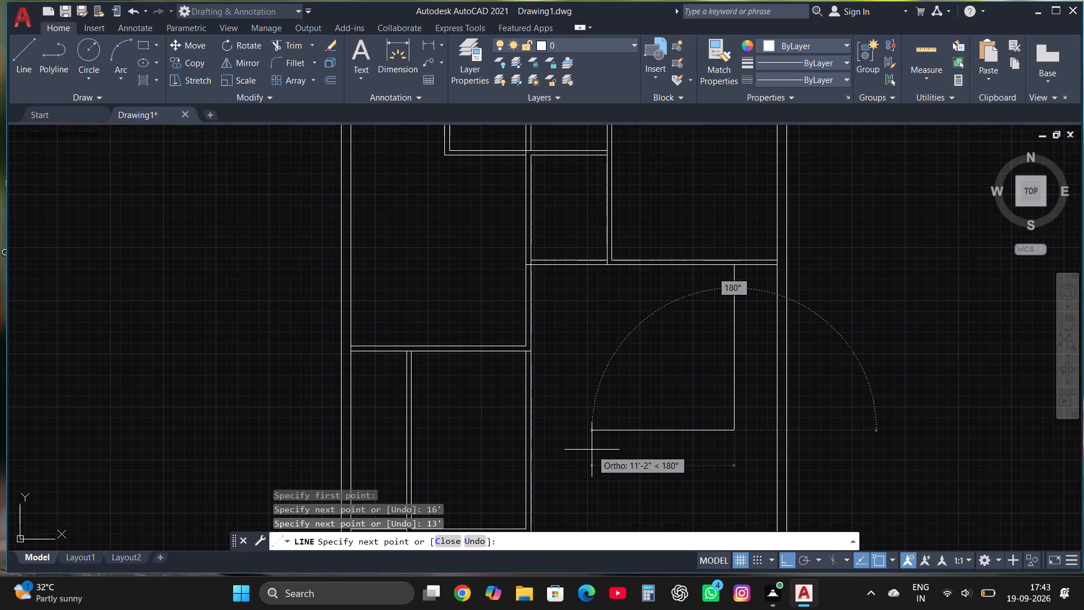
text(13')
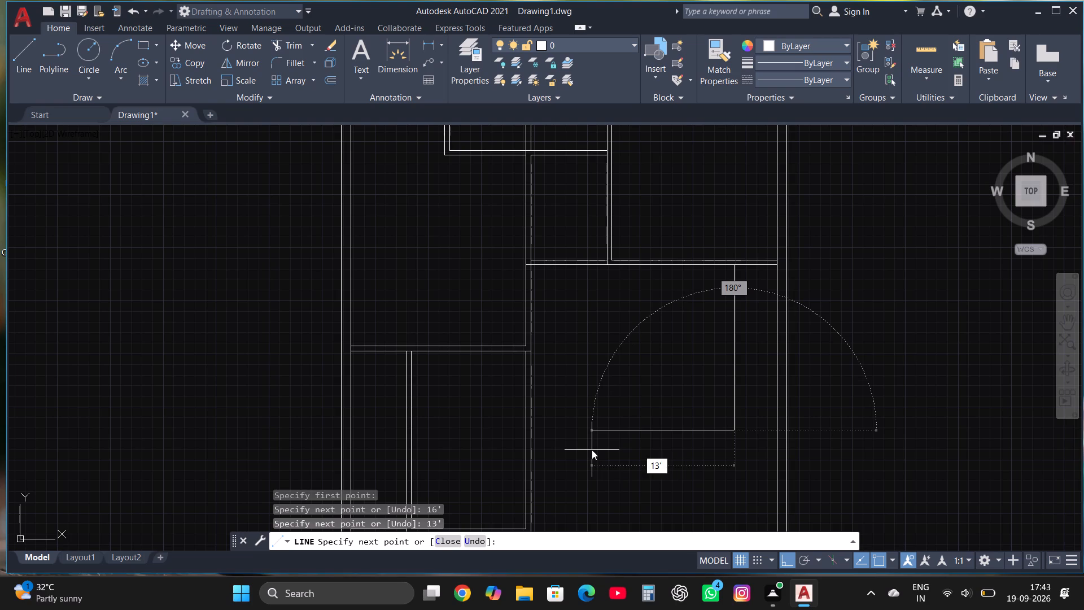
key(Return)
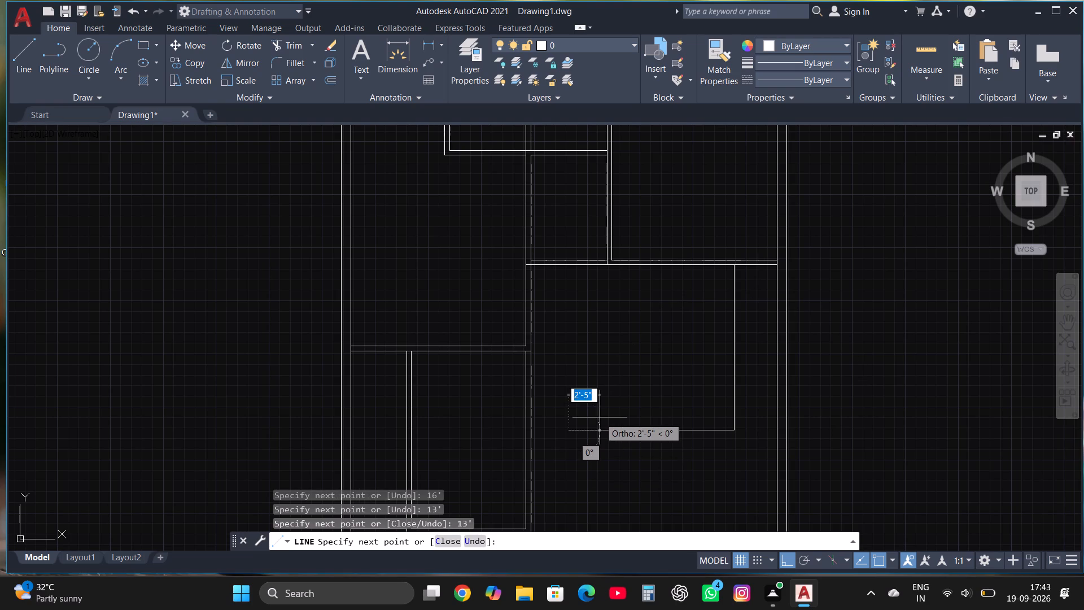
key(Escape)
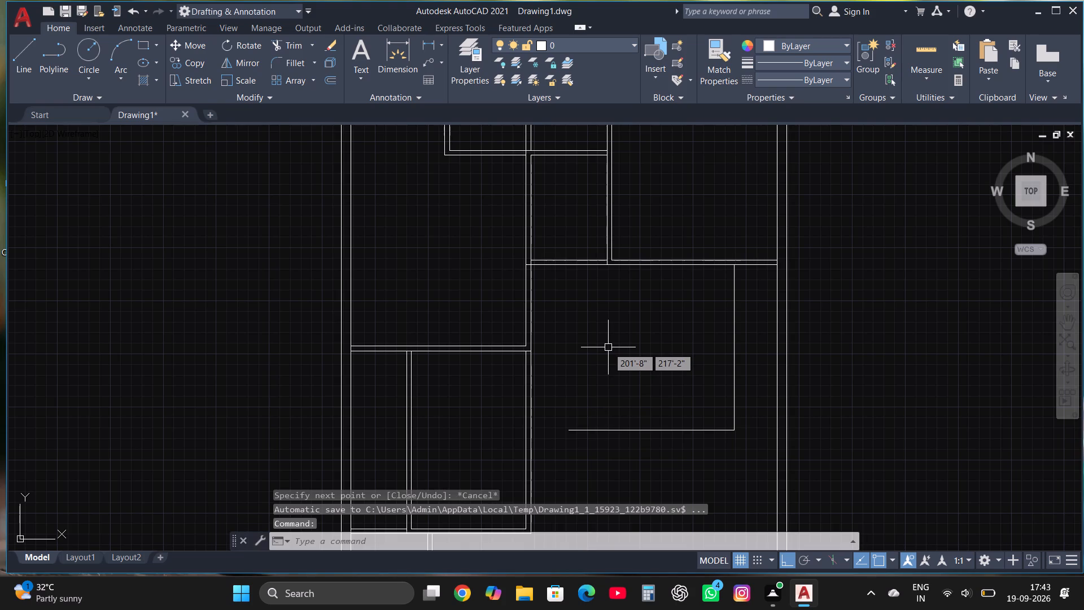
Draw a line 5' up from the inner lower-right corner of the outer walls, continuing left across the lower-left room's vertical line.
scroll(608, 347, down, 1)
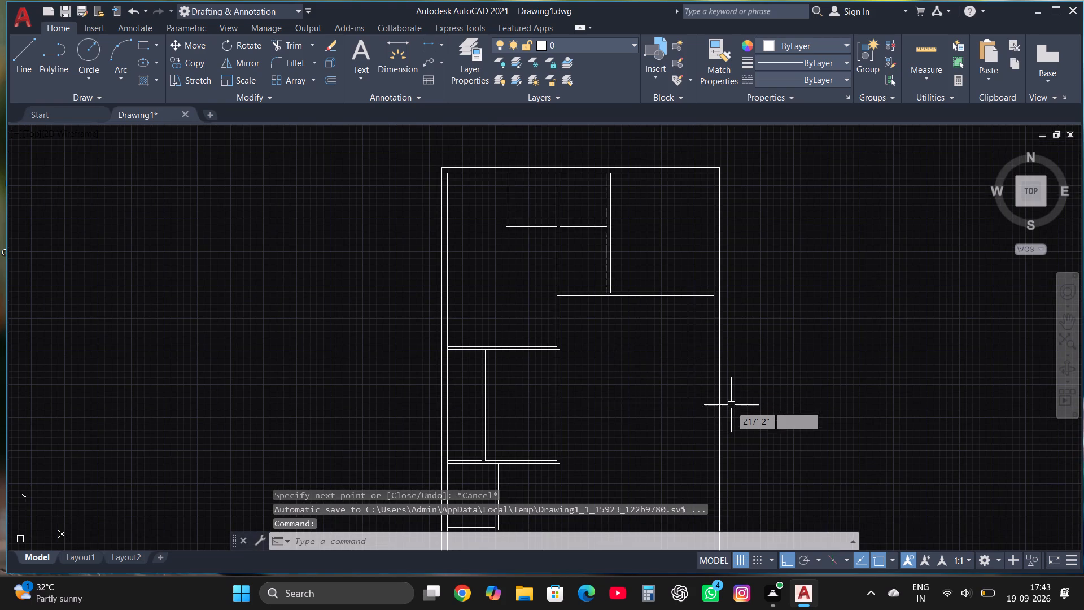
scroll(729, 410, up, 1)
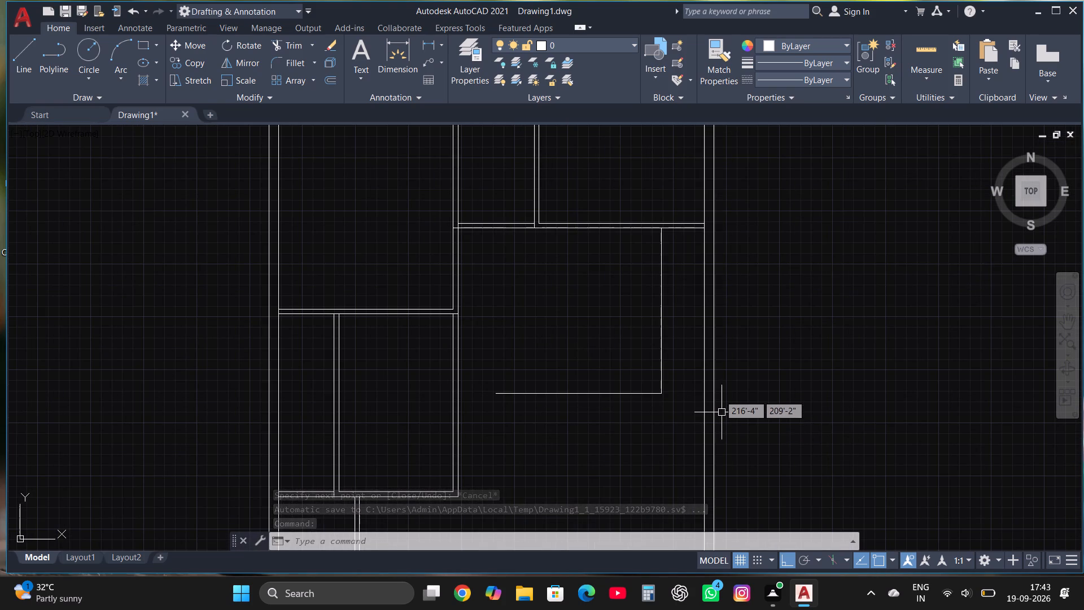
scroll(648, 379, down, 1)
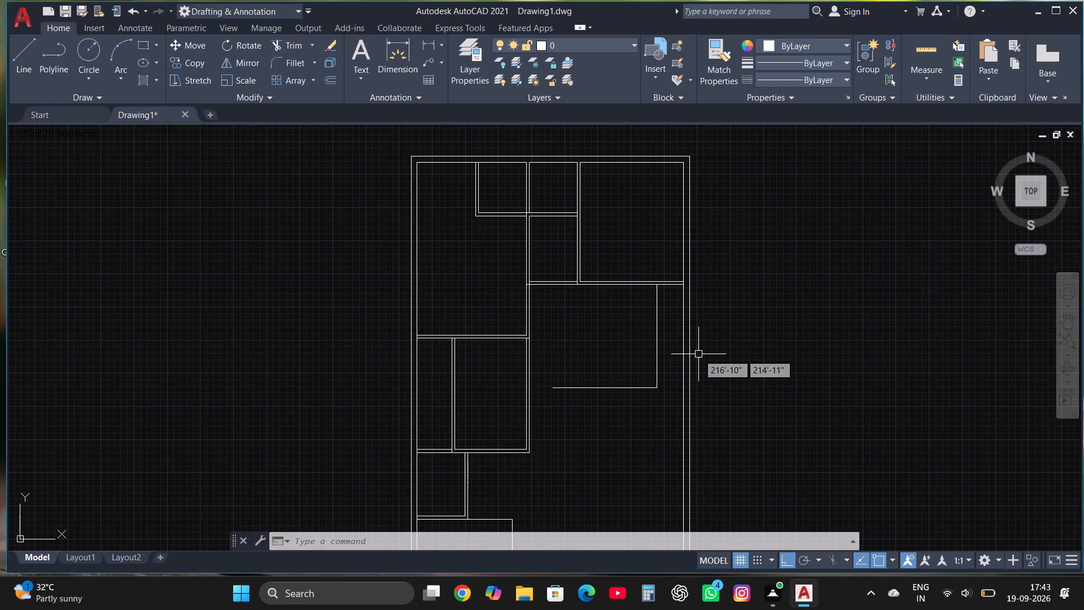
scroll(660, 313, down, 2)
click(21, 46)
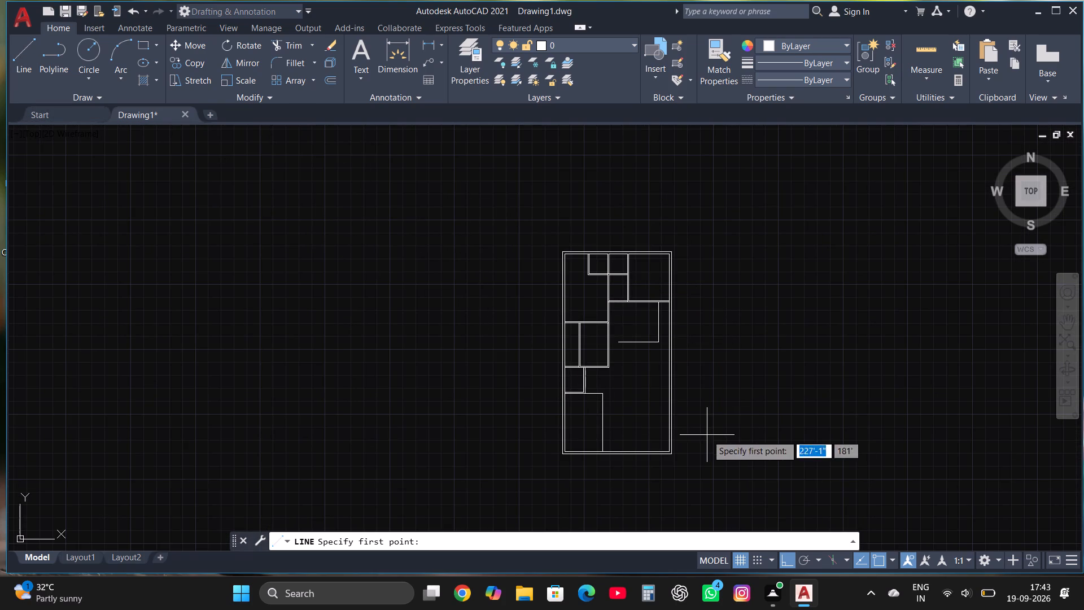
scroll(662, 460, up, 3)
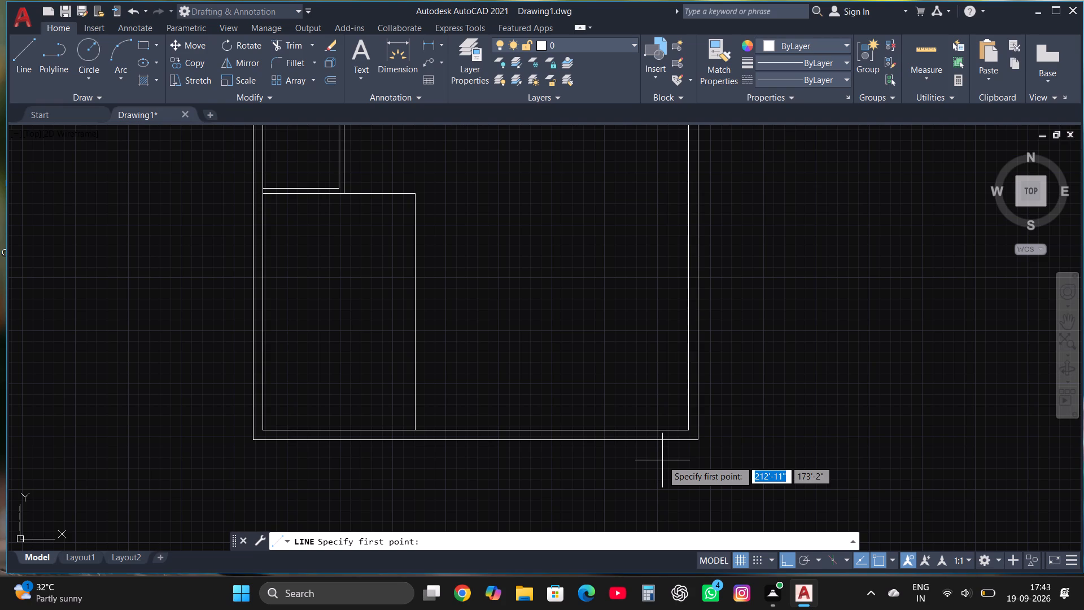
scroll(718, 459, up, 1)
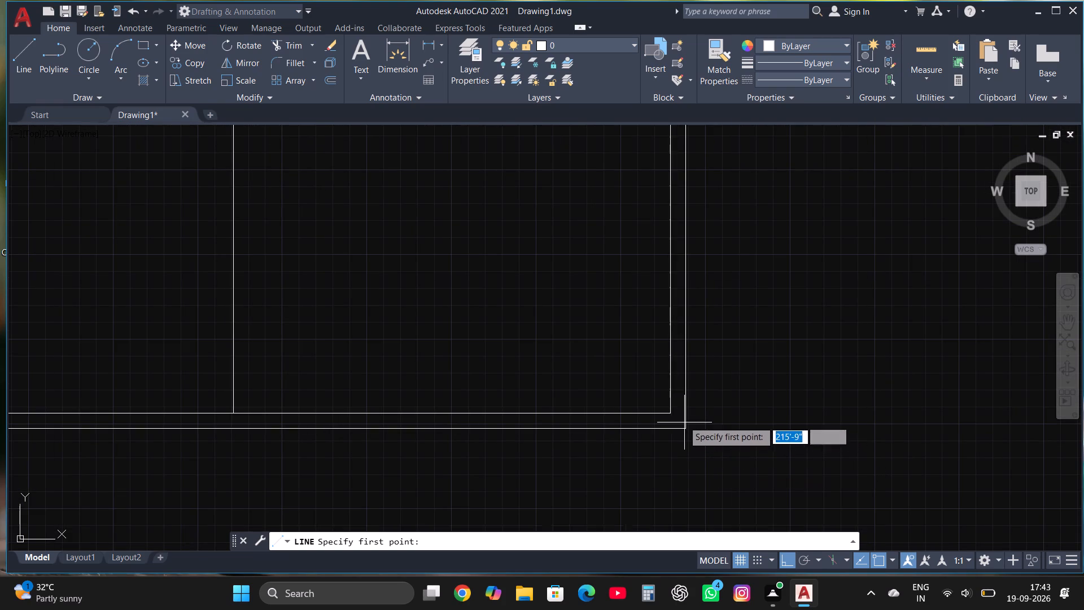
click(668, 412)
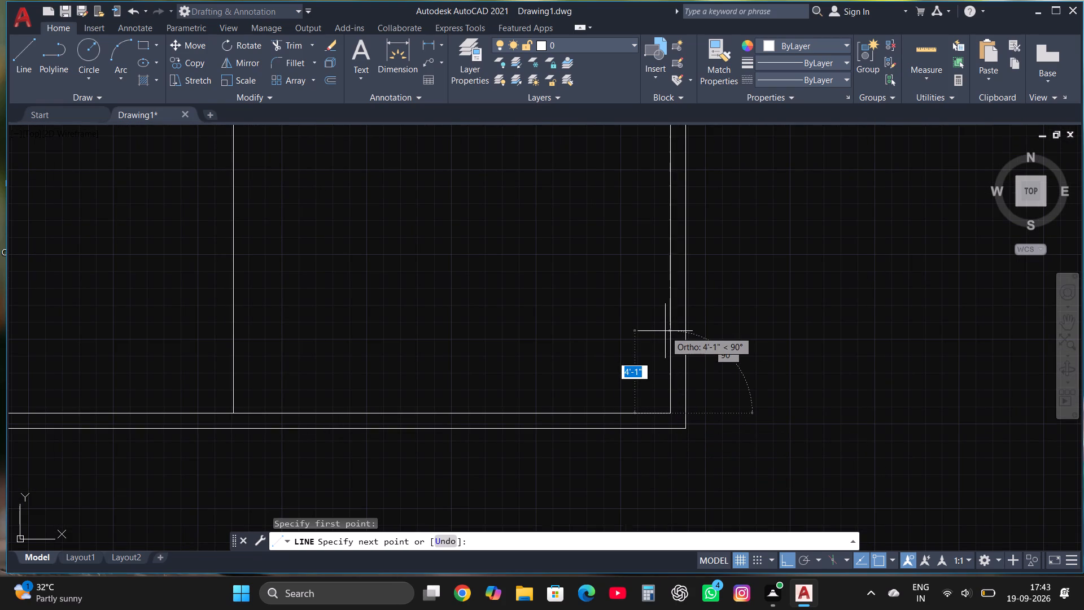
text(5')
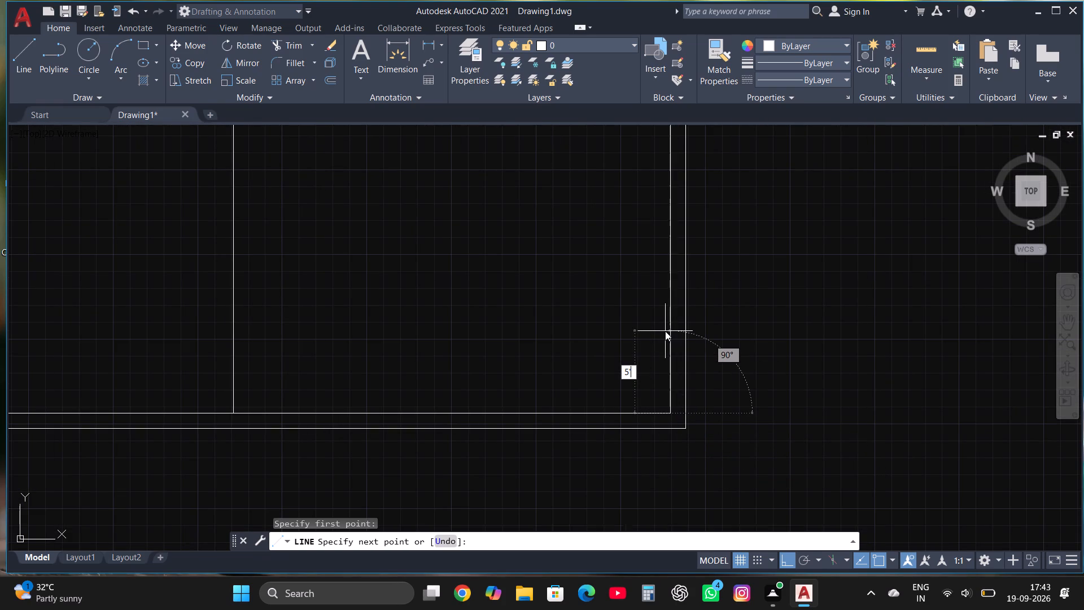
key(Return)
scroll(412, 354, down, 2)
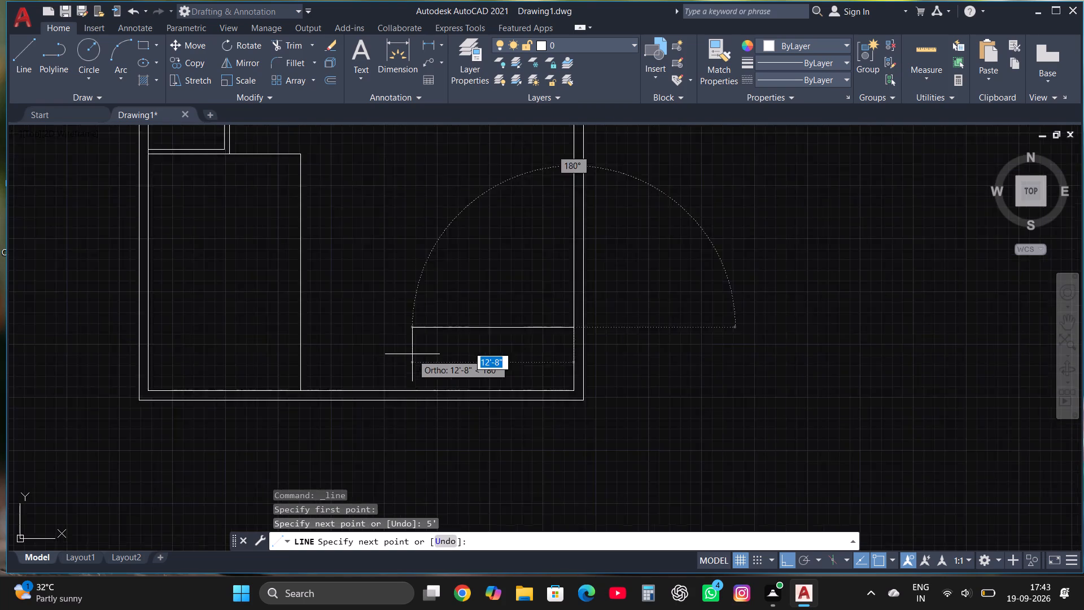
scroll(412, 354, down, 3)
scroll(373, 341, up, 2)
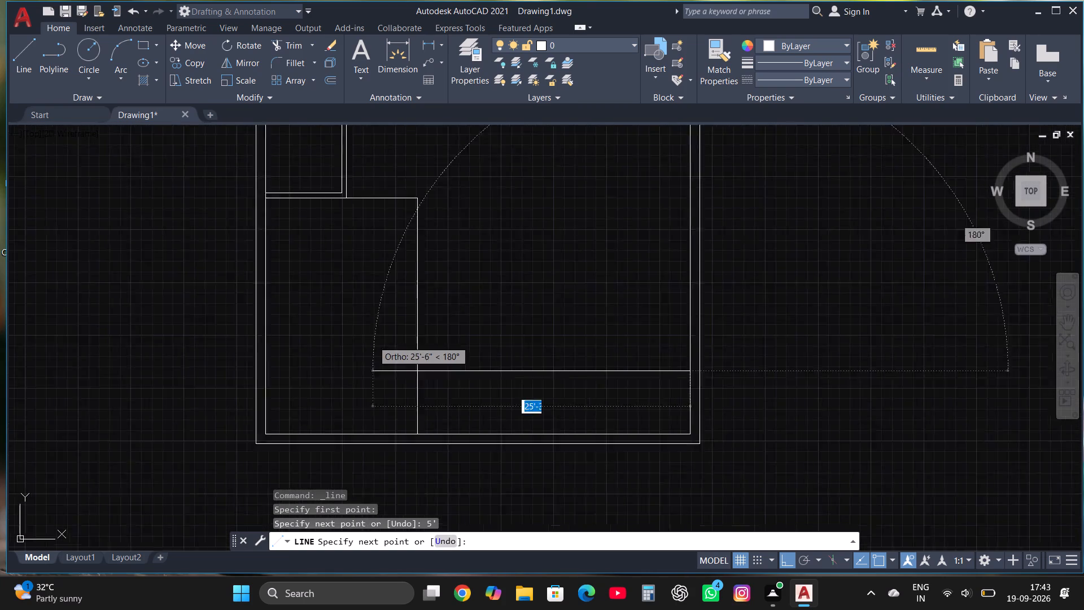
scroll(373, 341, up, 3)
click(435, 392)
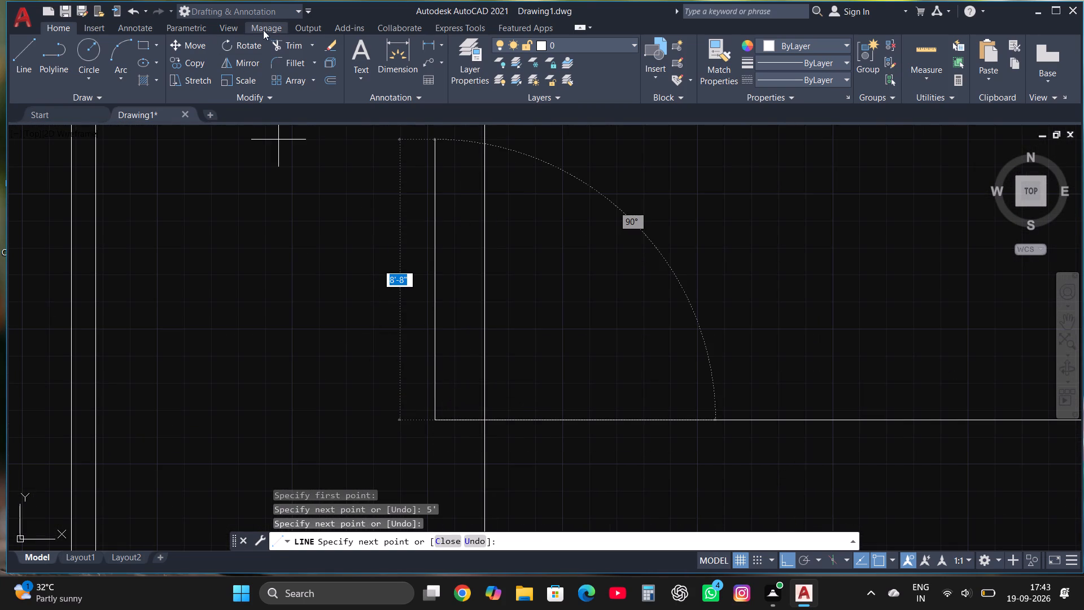
Trim the new horizontal line's end that extends past the lower-left room's vertical line.
click(291, 46)
click(445, 417)
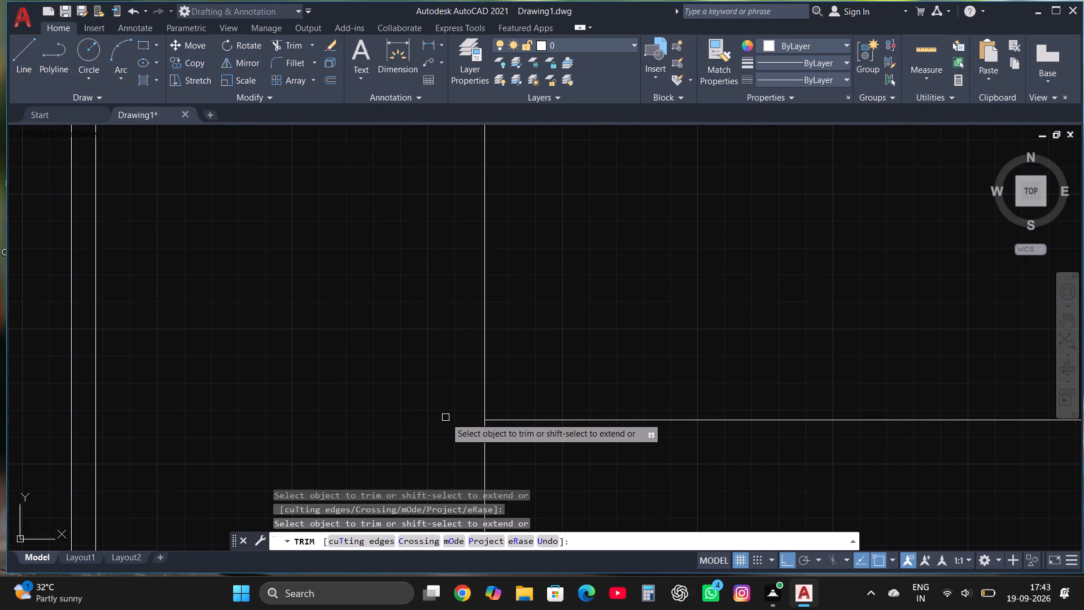
key(Escape)
Offset the new horizontal line 9" upward to form a wall.
scroll(342, 438, down, 3)
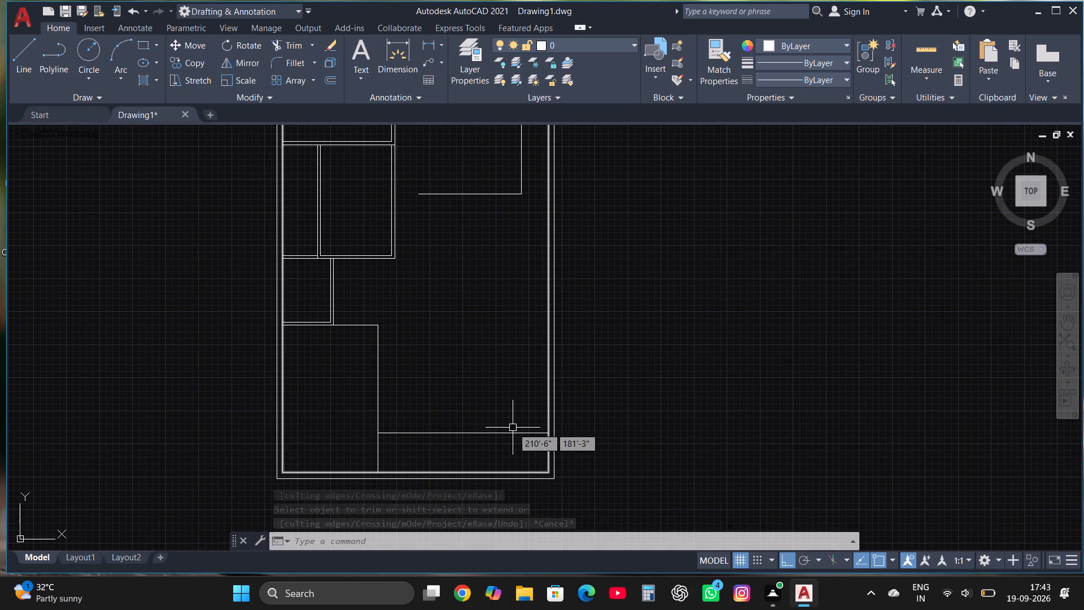
scroll(500, 438, up, 1)
click(495, 434)
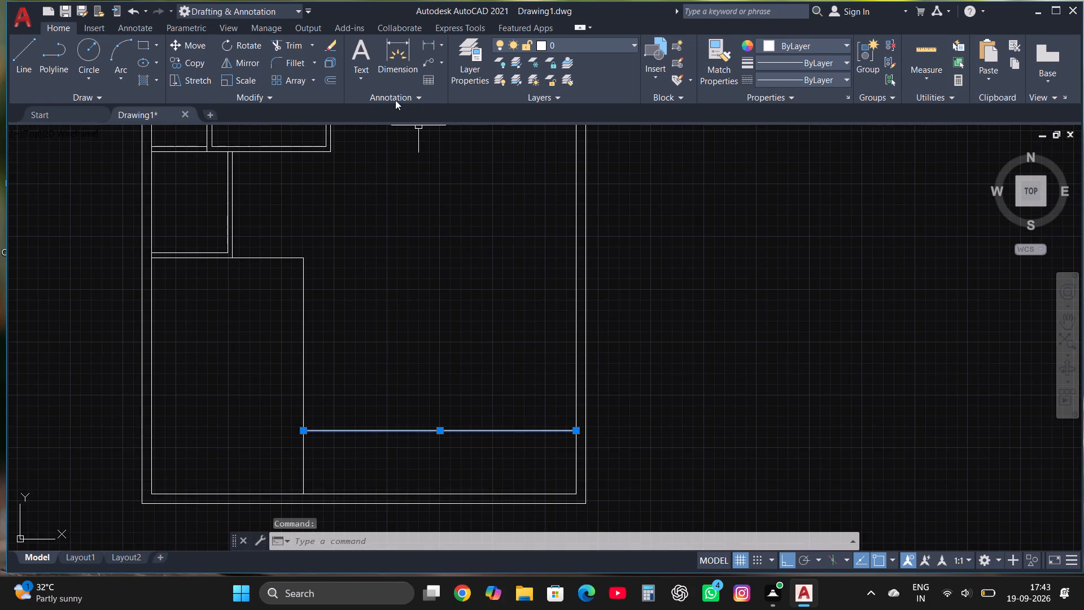
click(336, 79)
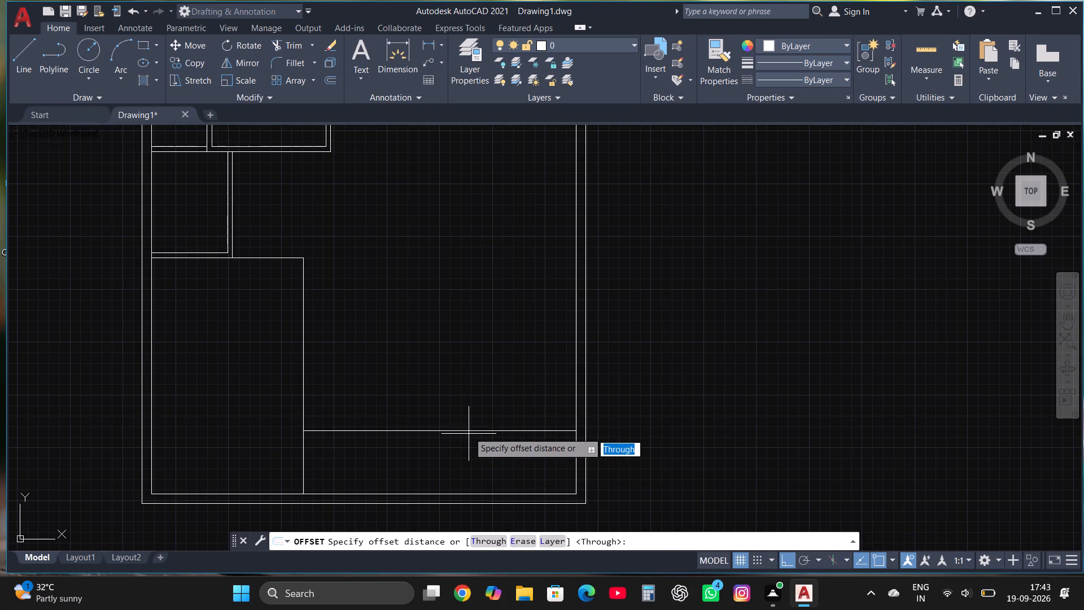
click(469, 432)
click(469, 413)
text(9")
key(Return)
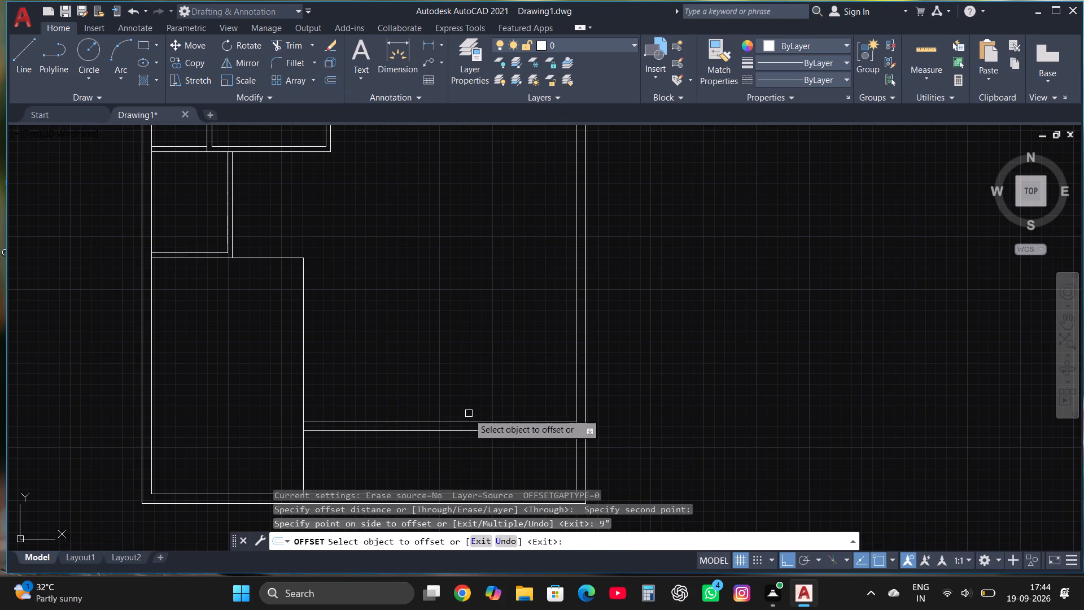
key(Escape)
Draw lines 16' up, 13' left and 16' down from where the new wall's upper line meets the right wall's inner line.
scroll(589, 446, up, 1)
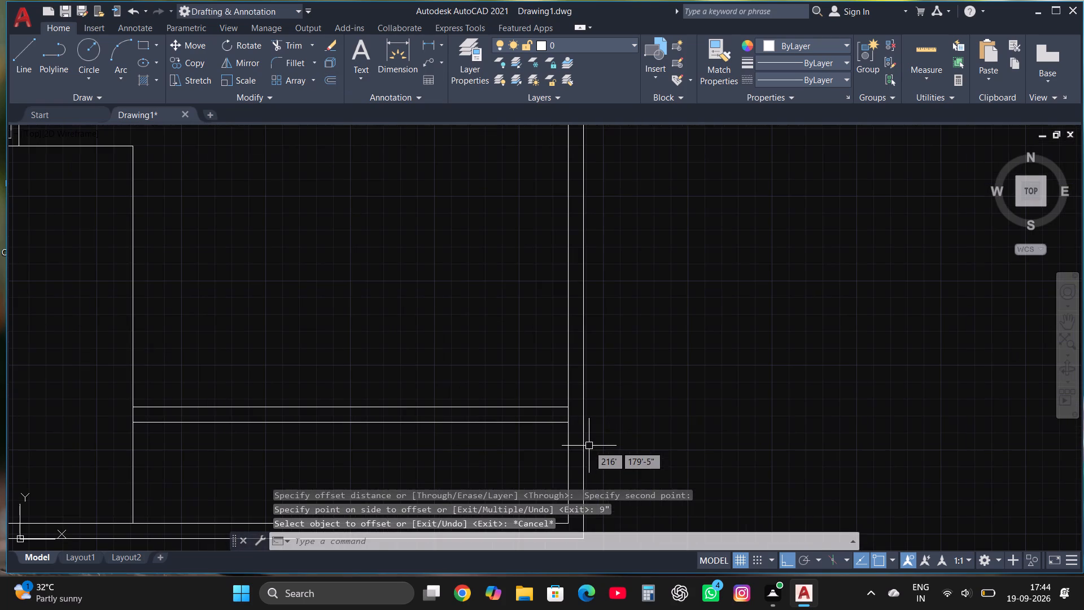
click(29, 42)
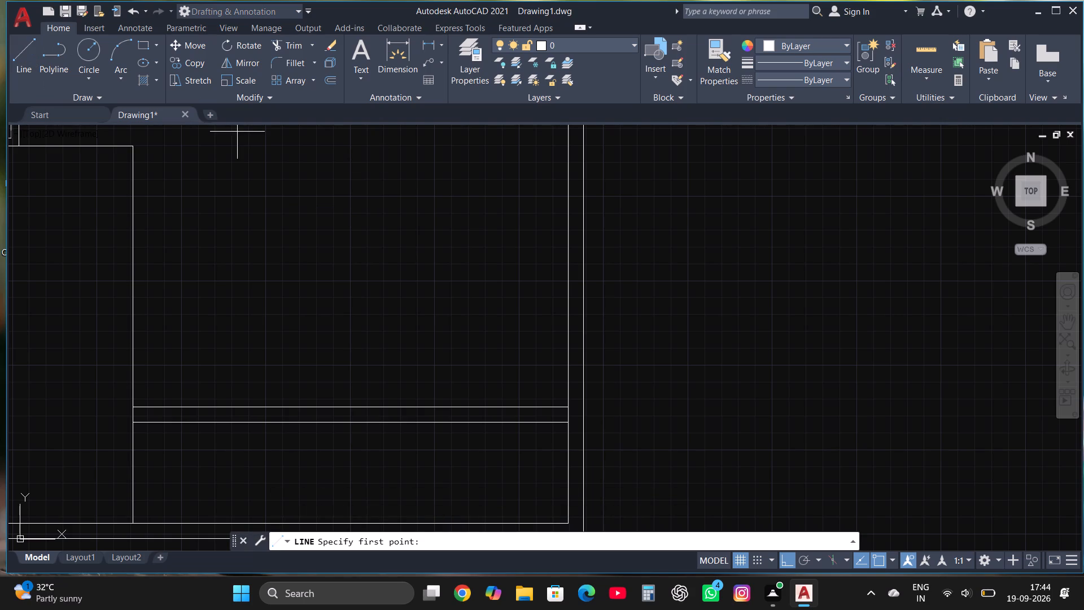
click(566, 404)
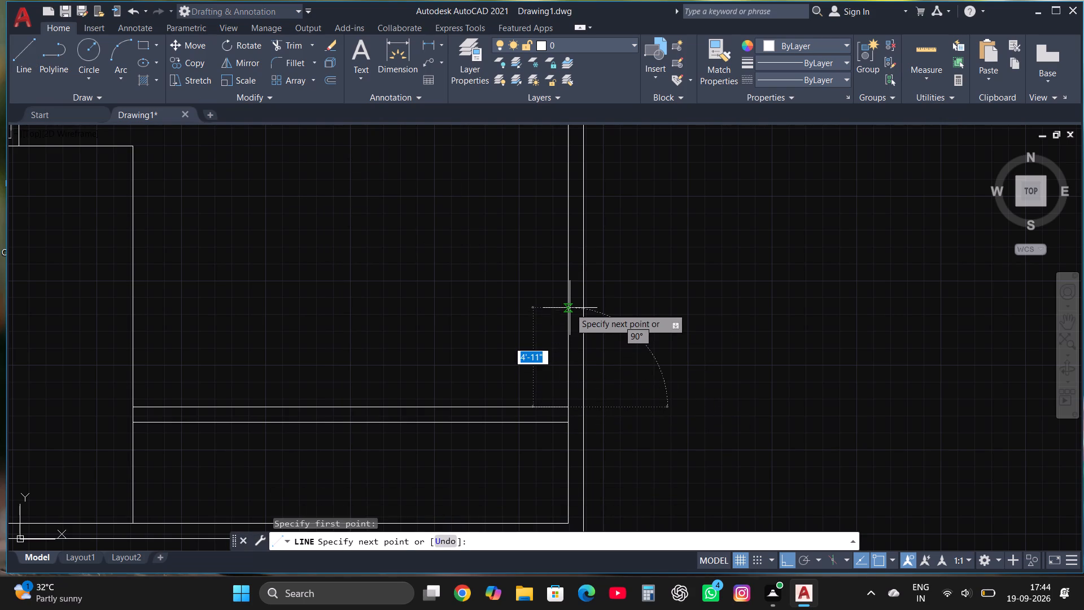
text(16')
key(Return)
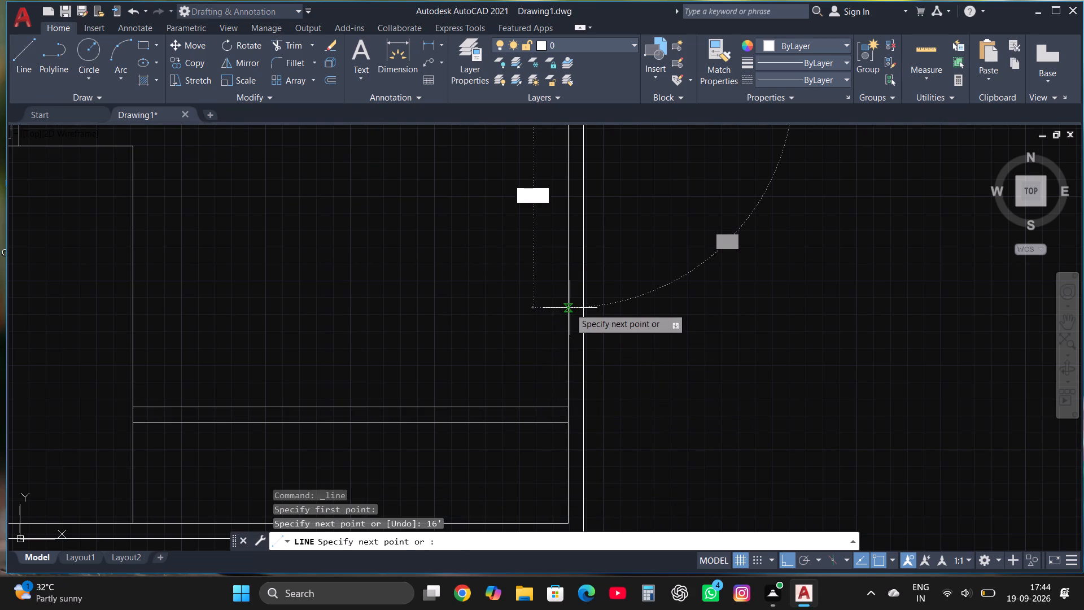
scroll(549, 356, down, 3)
scroll(485, 302, up, 1)
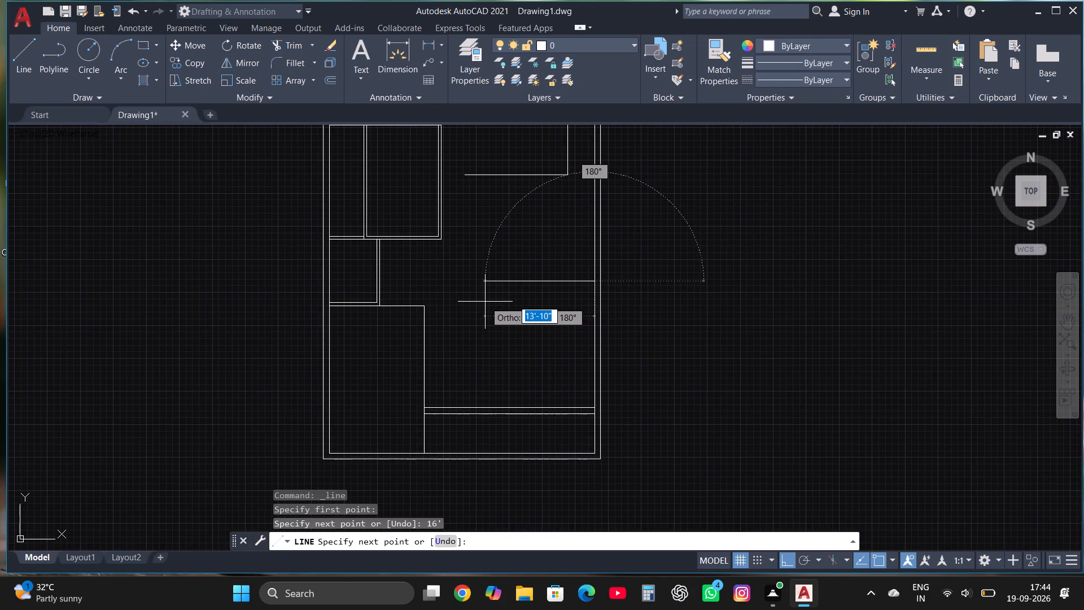
text(13')
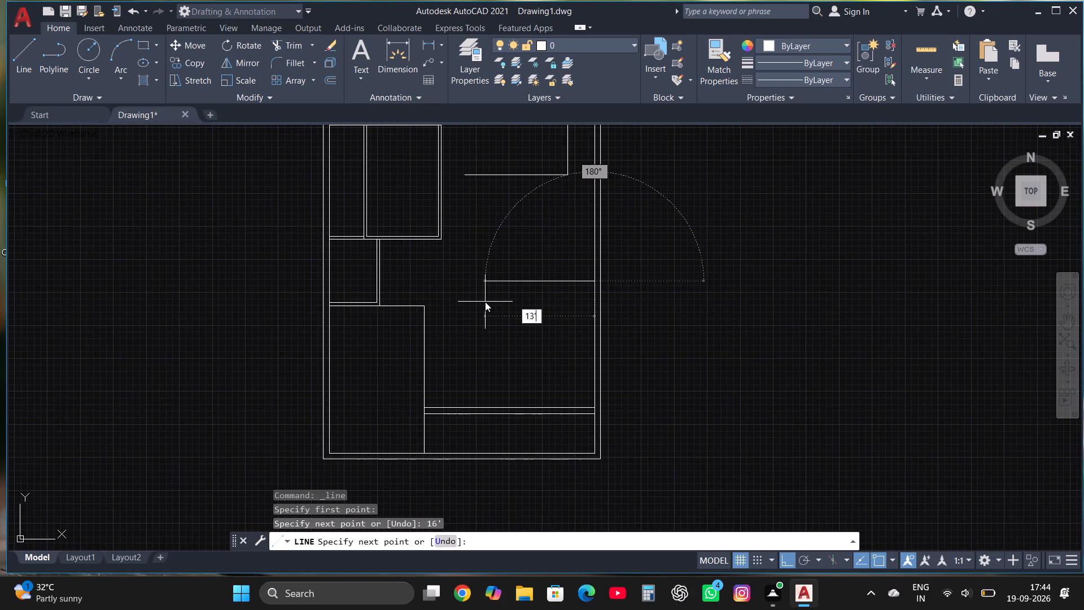
key(Return)
text(16')
key(Return)
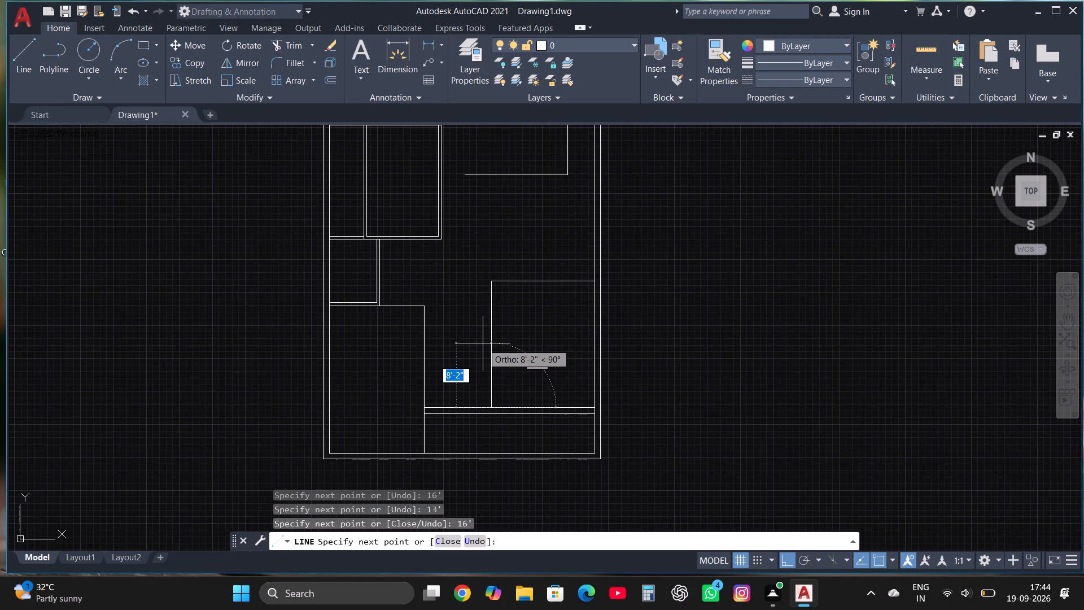
key(Escape)
Offset the new lower-right room's top line upward and its left line outward, each by 4.5".
scroll(483, 359, down, 1)
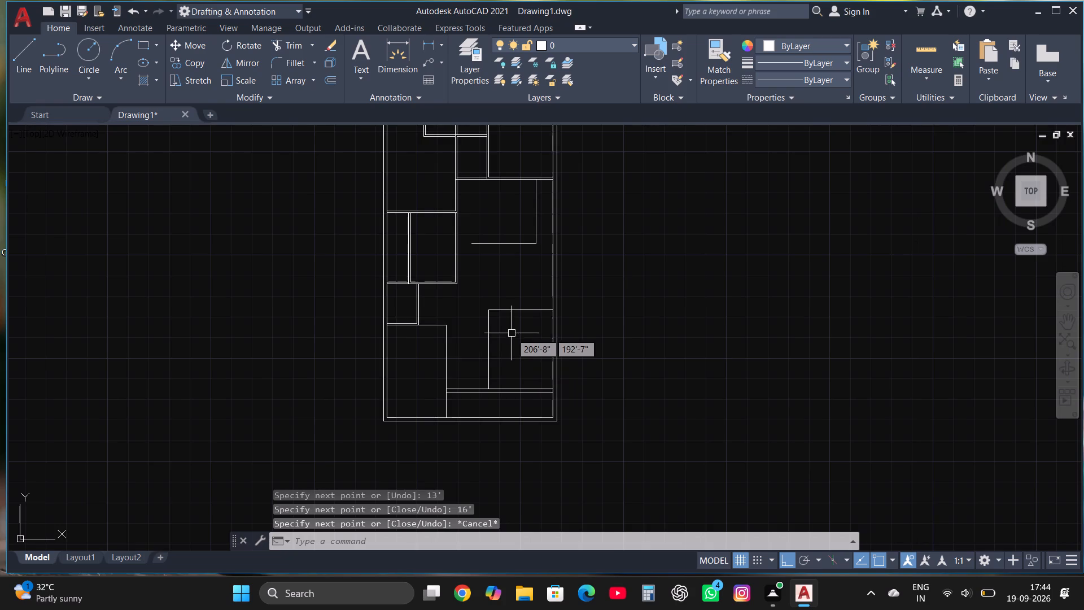
scroll(512, 333, up, 1)
drag(509, 330, 499, 321)
click(459, 281)
scroll(462, 286, up, 2)
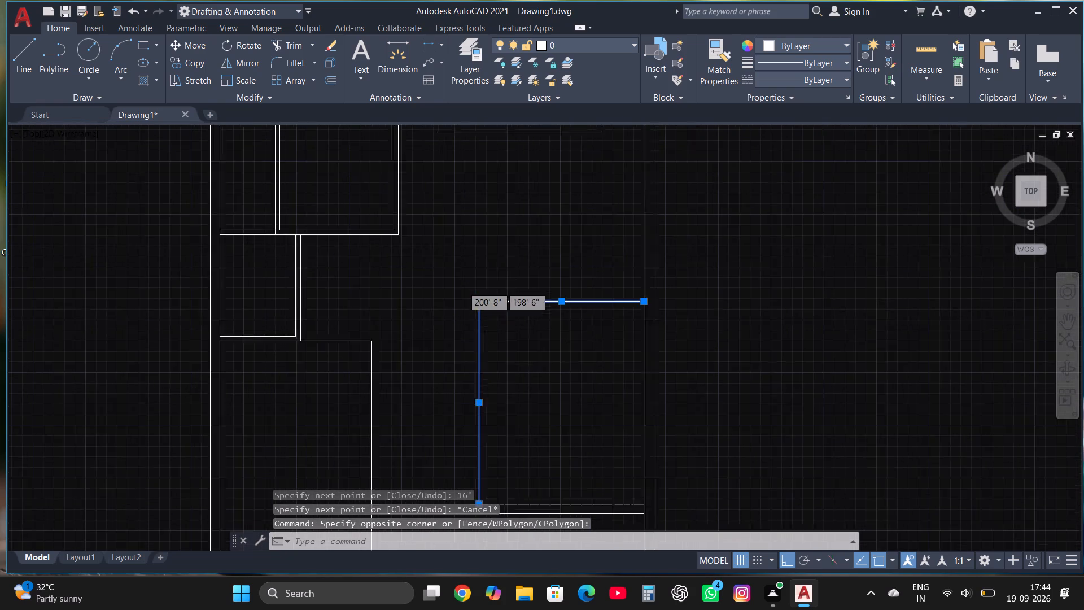
click(333, 81)
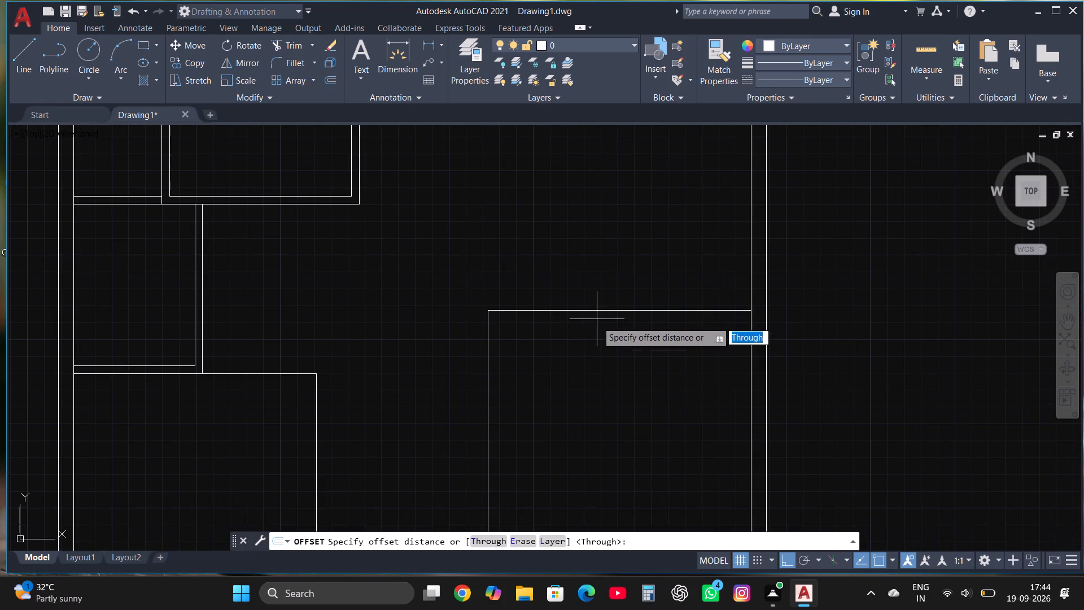
click(593, 311)
click(591, 296)
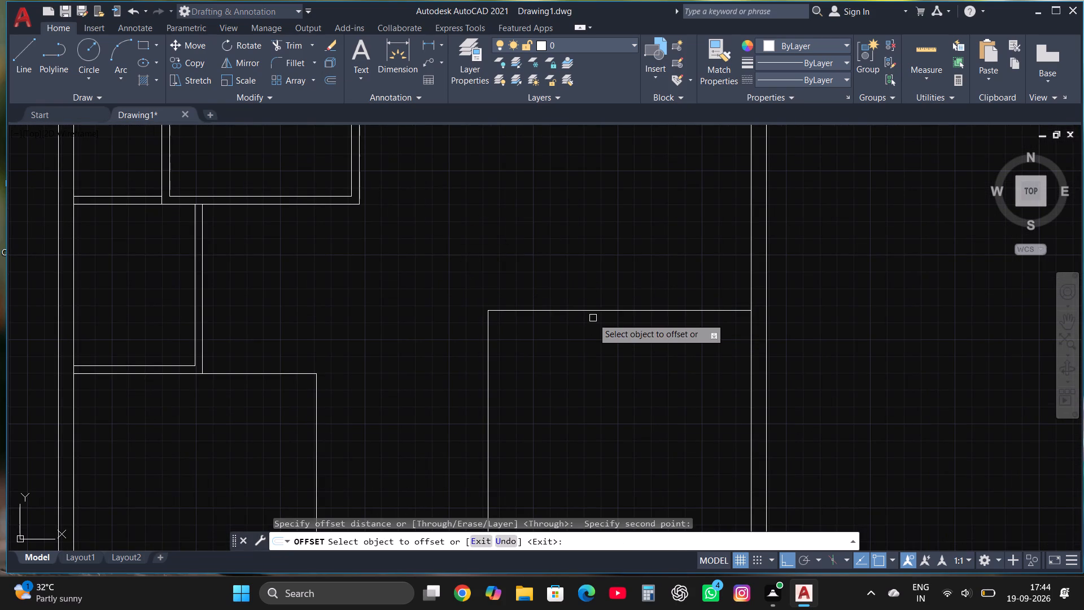
double_click(590, 310)
text(4.5")
key(Return)
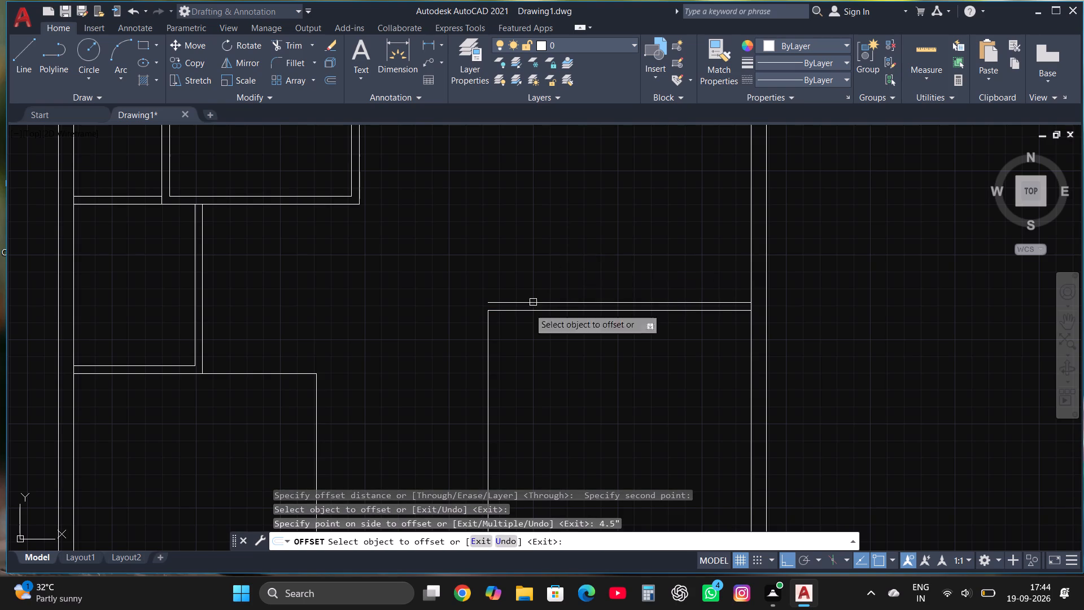
click(489, 399)
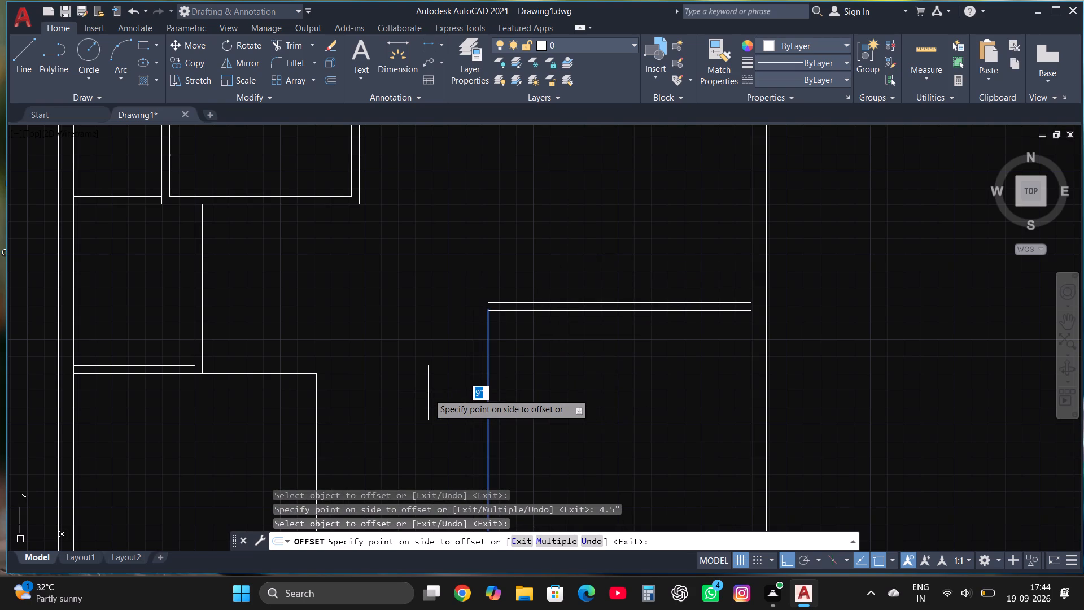
text(4.5")
key(Return)
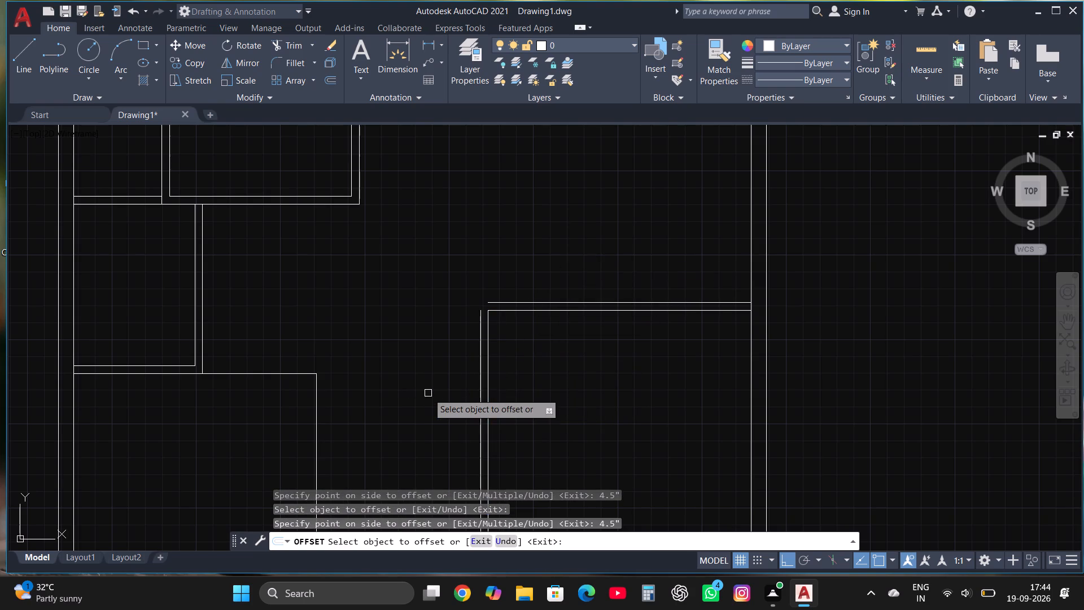
Fillet the lower-right room's two offset lines so they meet at its outer upper-left corner.
click(299, 64)
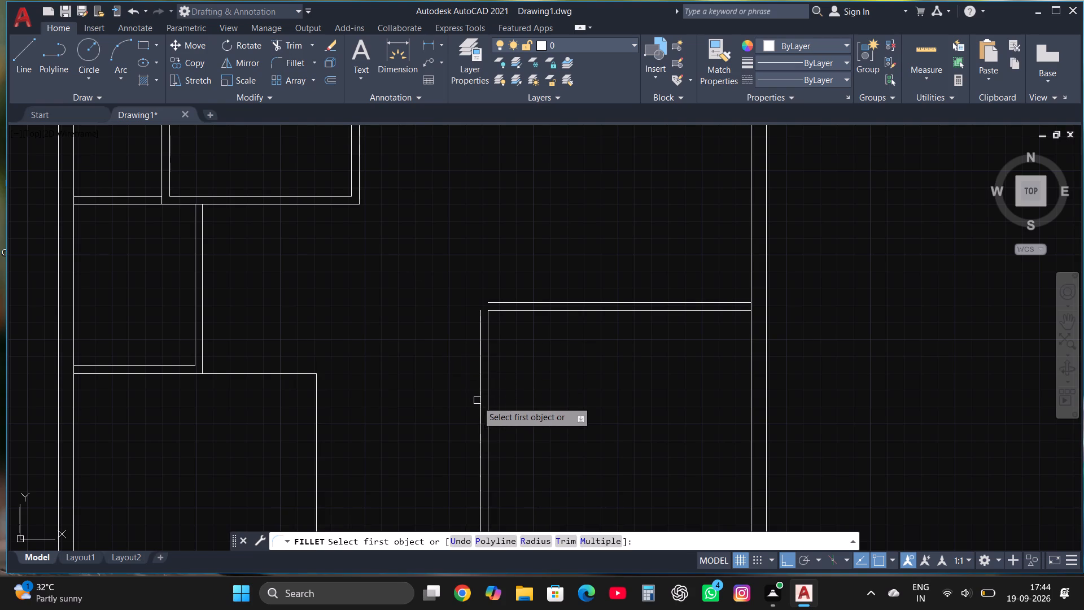
click(479, 403)
click(514, 300)
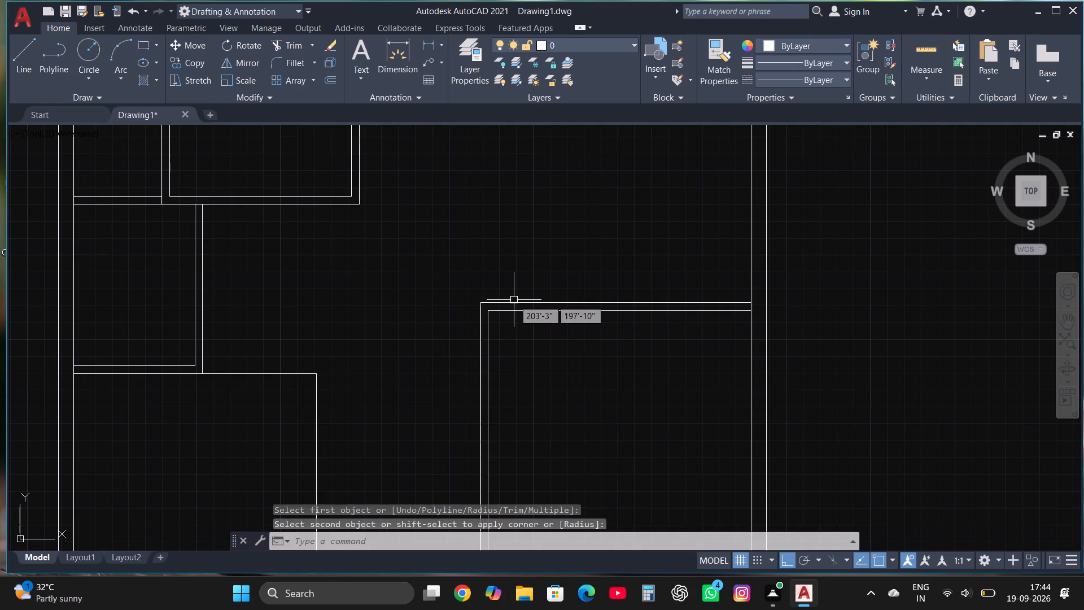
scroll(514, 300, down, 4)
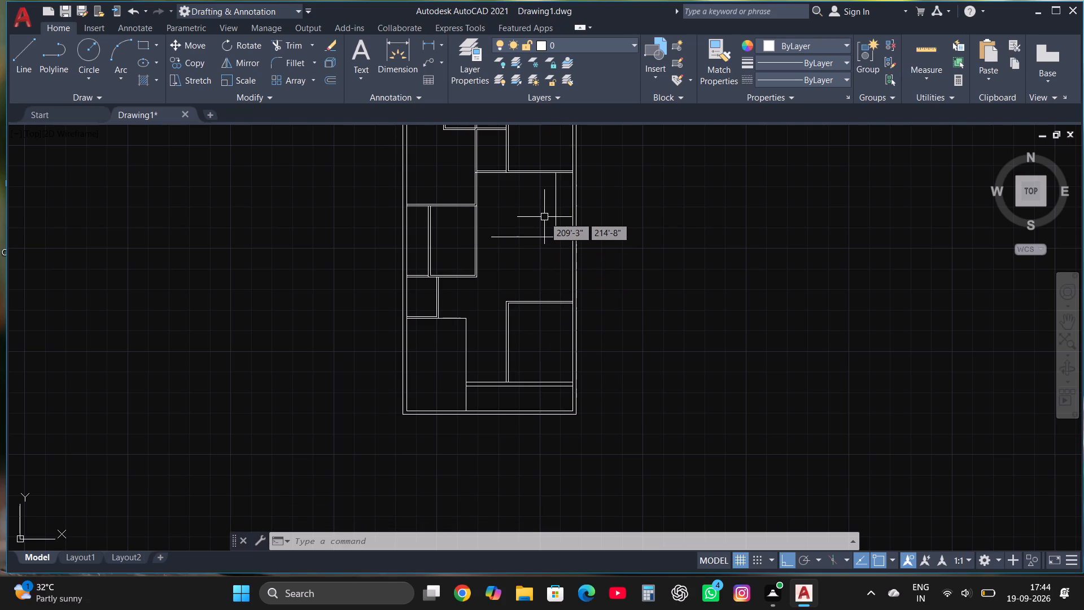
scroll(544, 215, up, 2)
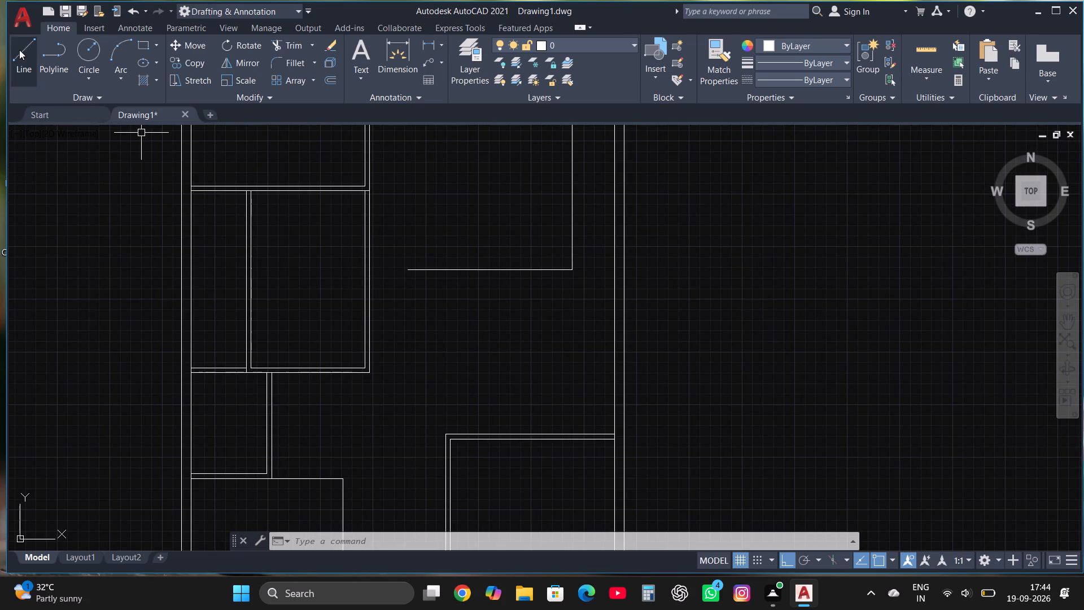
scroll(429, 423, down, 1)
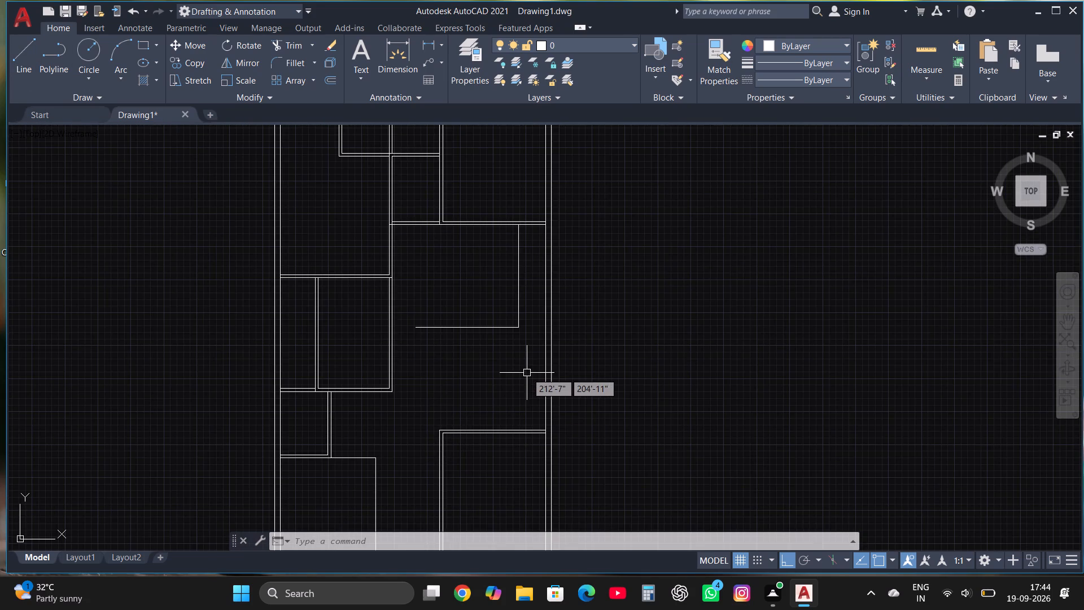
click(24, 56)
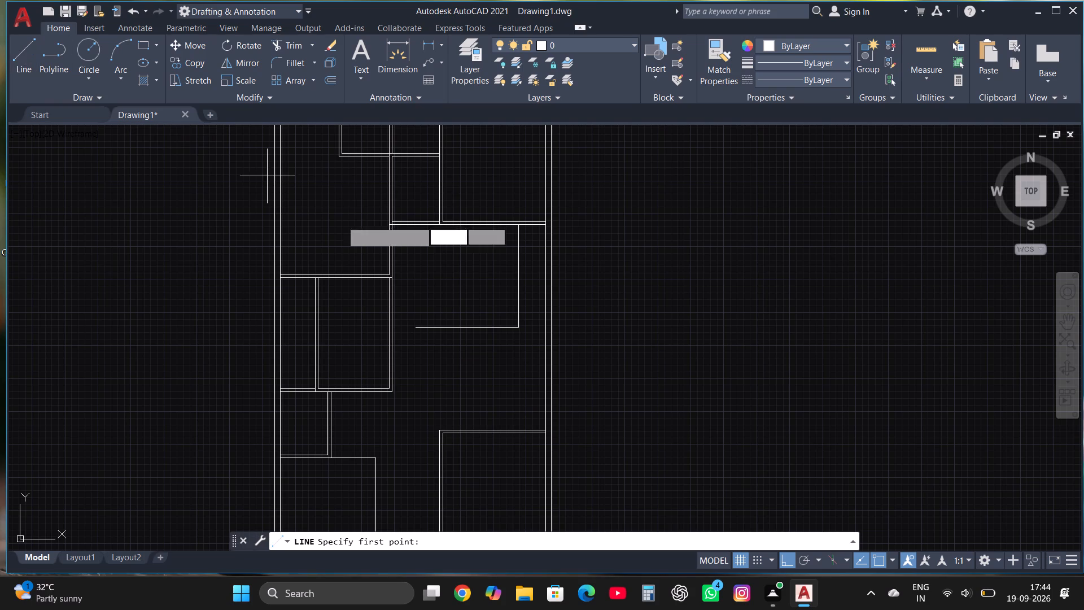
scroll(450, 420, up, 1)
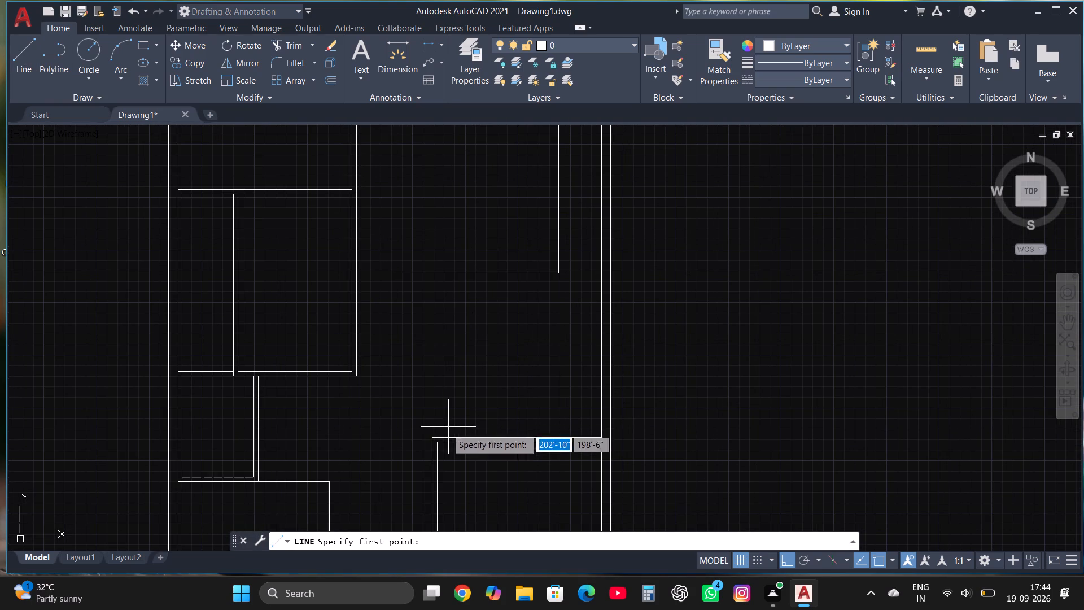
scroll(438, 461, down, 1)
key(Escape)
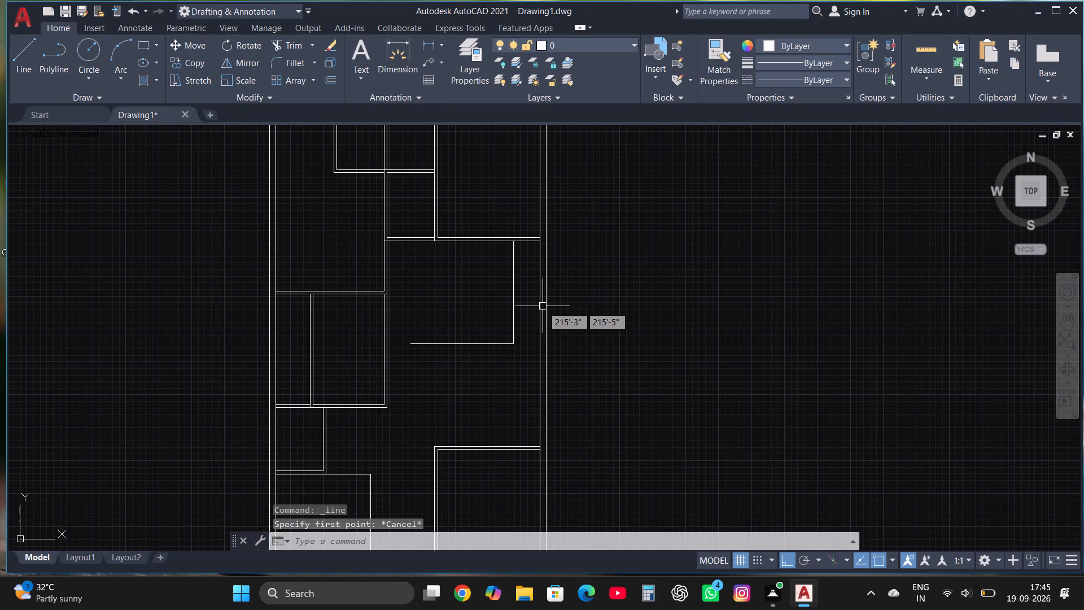
Offset the central L-shape's vertical line to the right and its horizontal line downward, each by 4.5".
scroll(525, 324, up, 1)
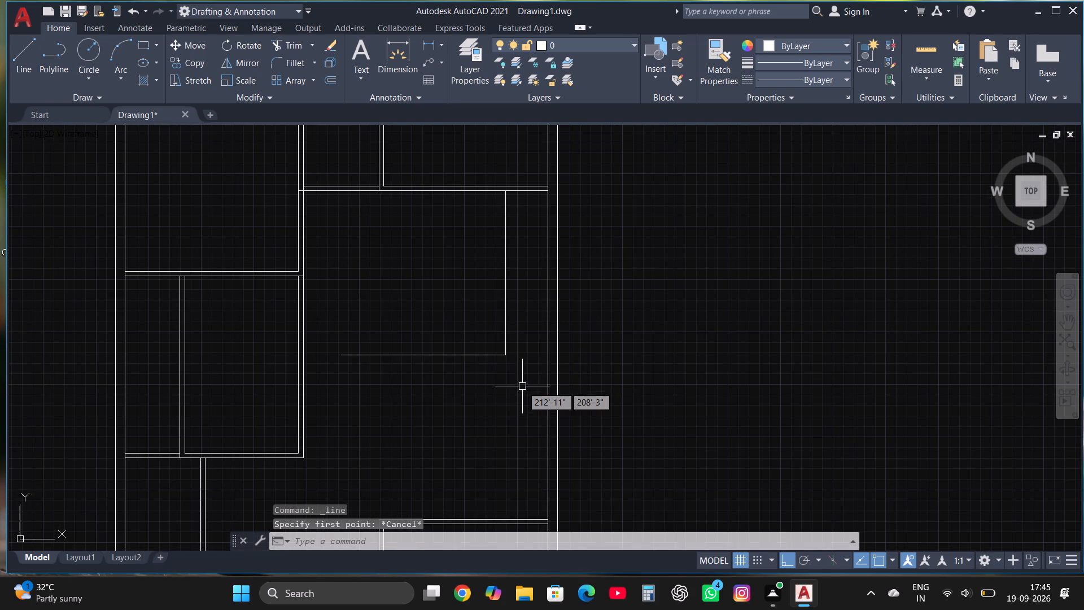
drag(522, 386, 518, 377)
click(457, 315)
click(327, 78)
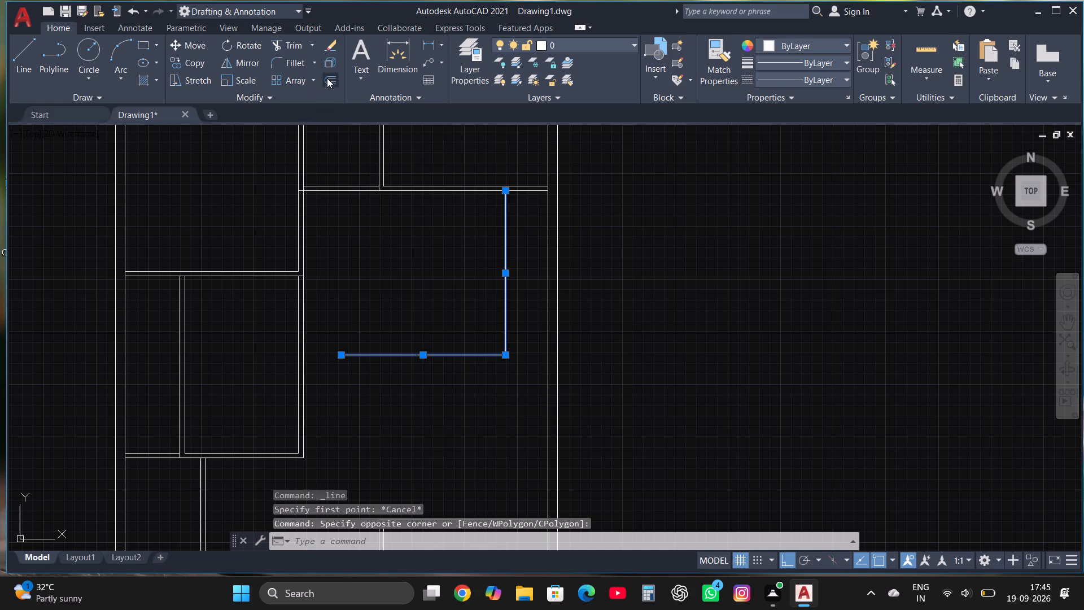
click(504, 309)
click(512, 312)
click(506, 308)
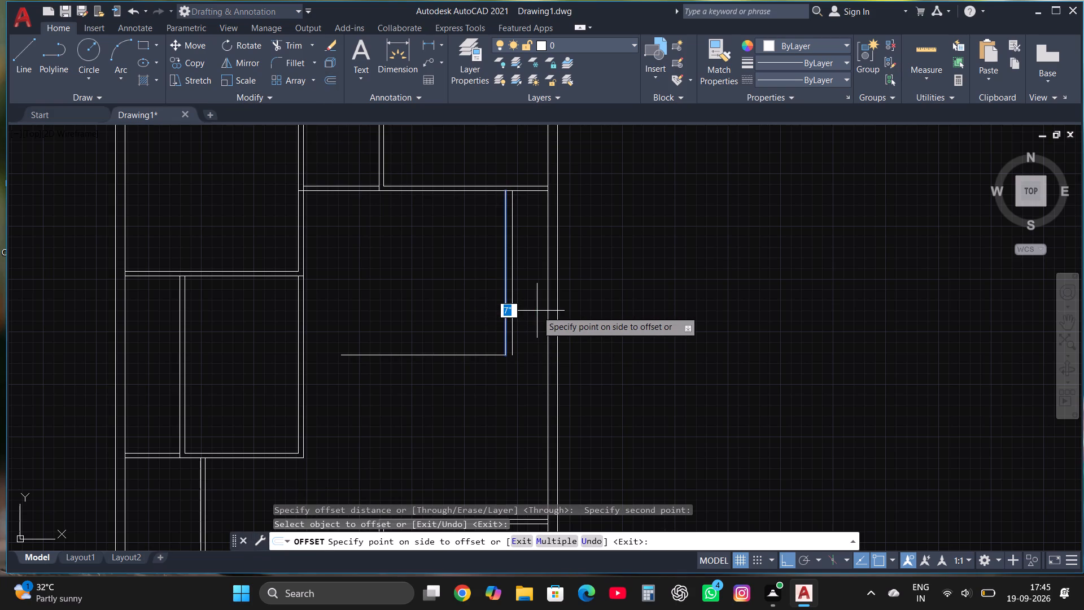
text(4.5")
key(Return)
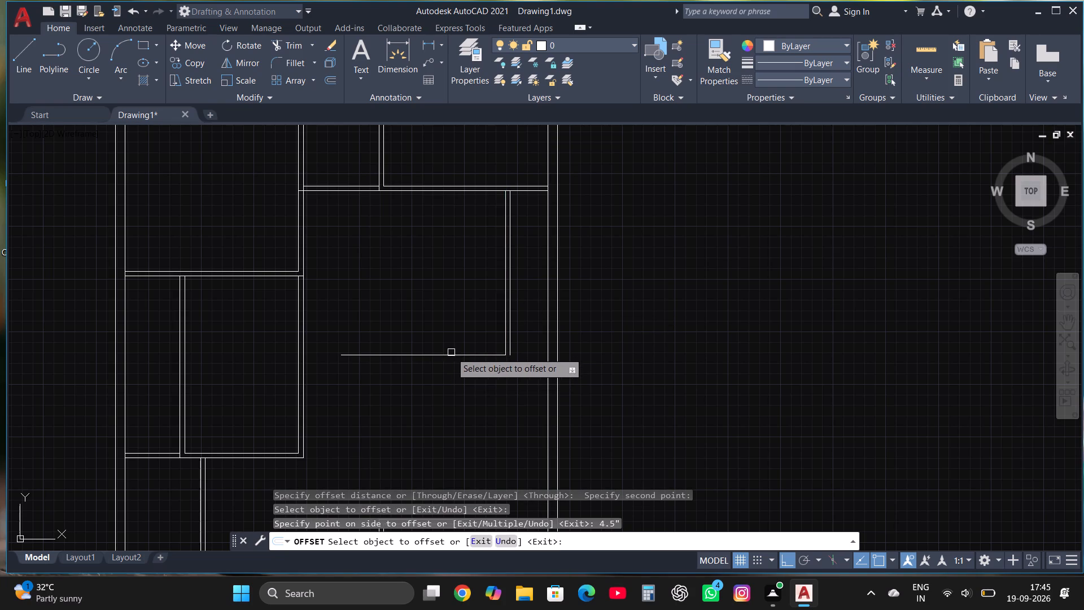
click(454, 355)
text(4.5")
key(Return)
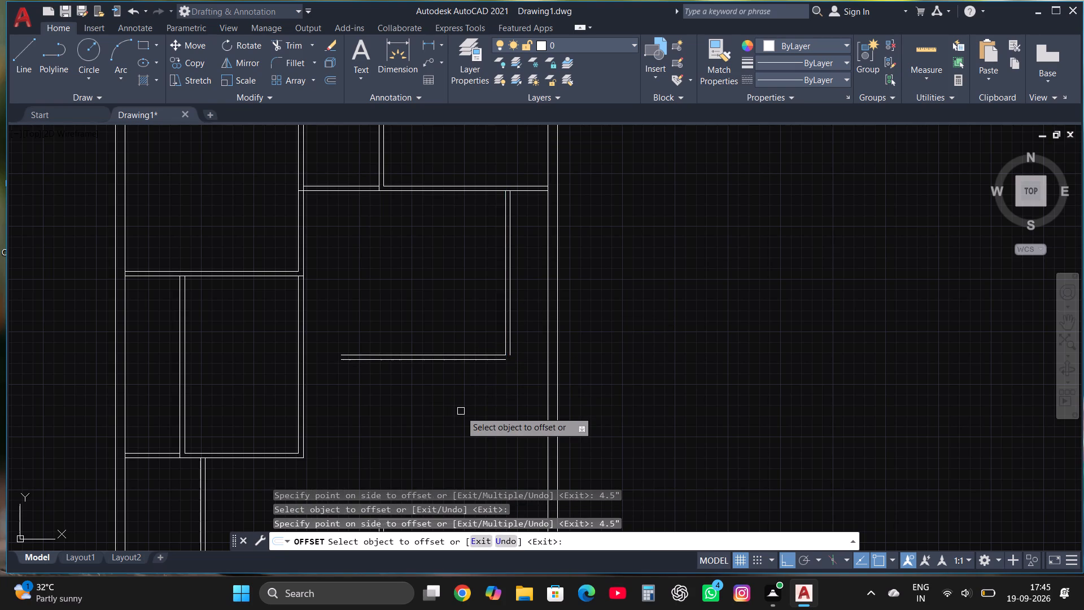
key(Escape)
Fillet the two new offset lines so they meet at the L-shape's outer lower-right corner.
click(296, 61)
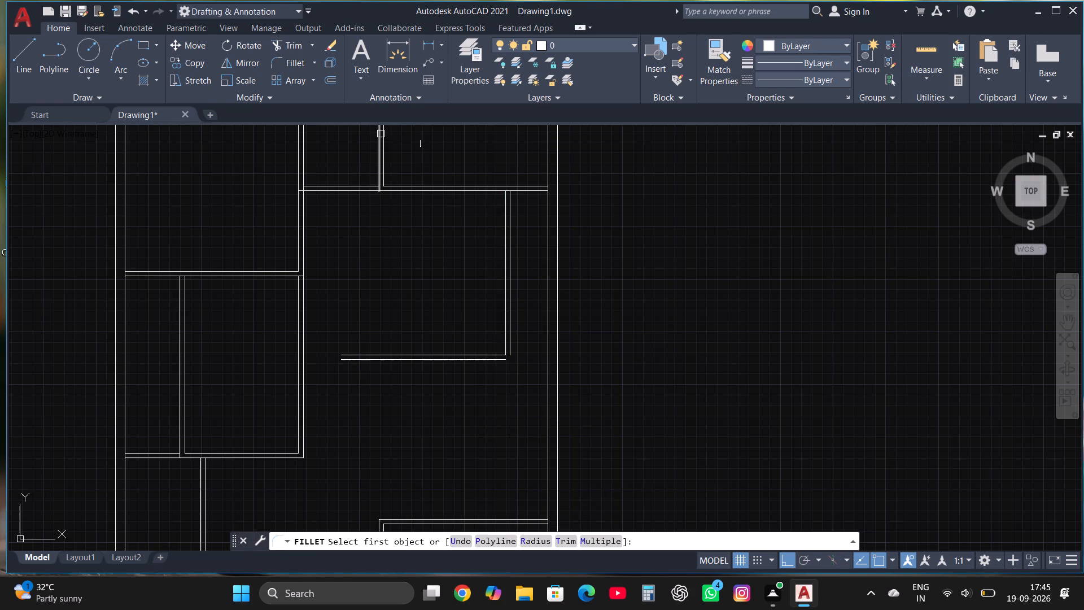
click(475, 360)
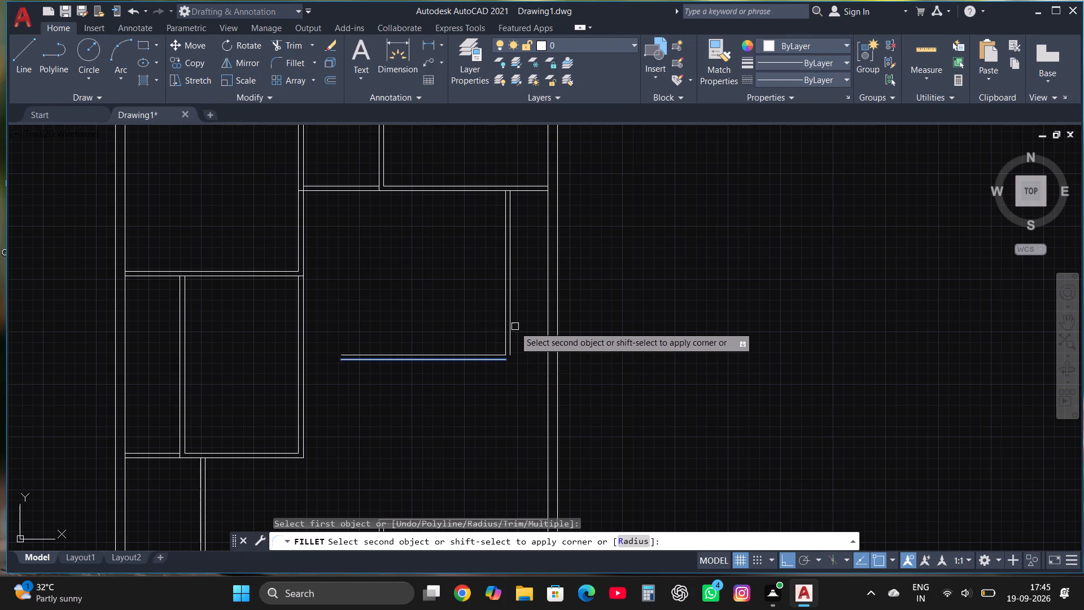
click(512, 325)
Draw two parallel vertical lines from the lower-right room's upper-left wall corner up past the central L-shape's horizontal wall.
scroll(512, 325, down, 2)
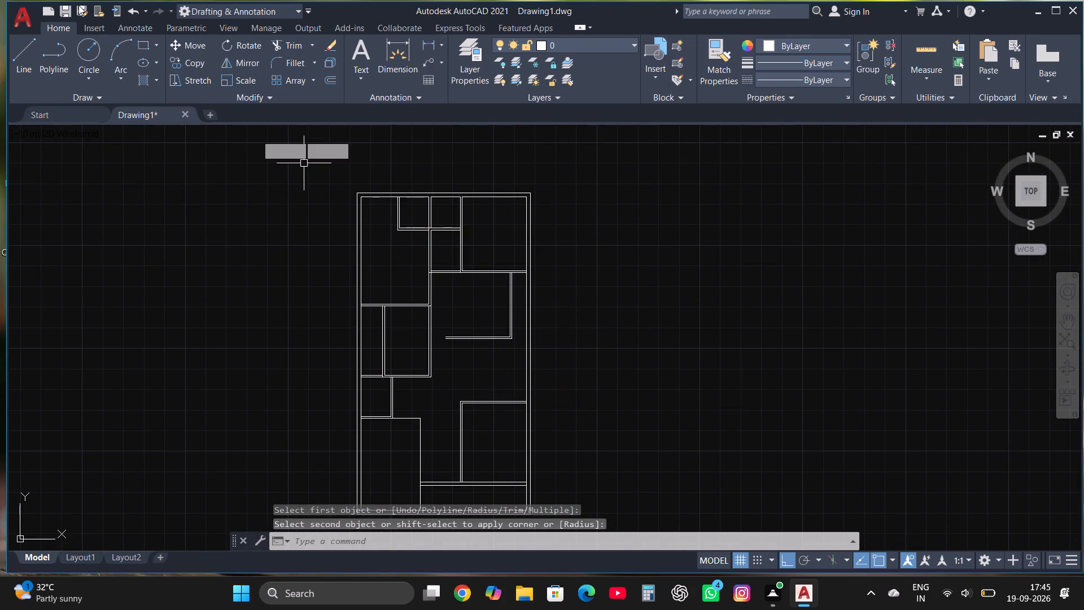
click(30, 49)
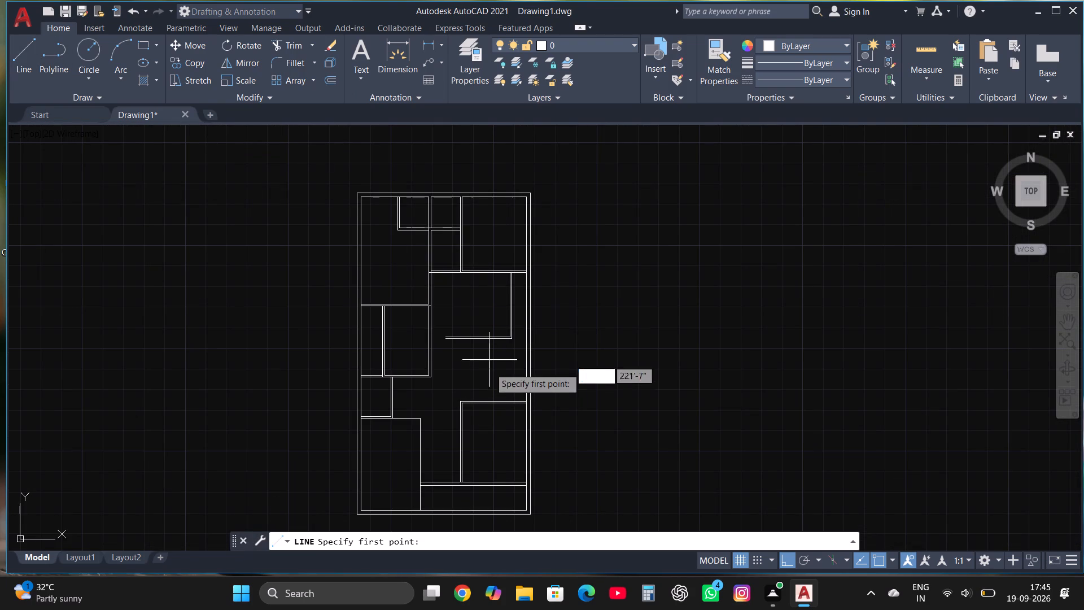
scroll(483, 384, up, 2)
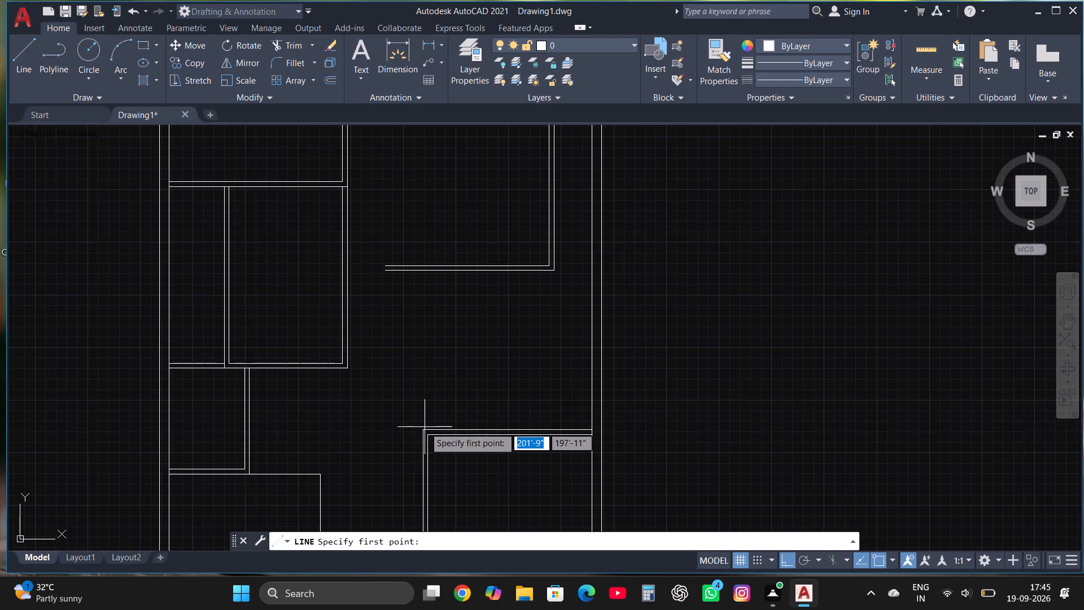
click(425, 431)
scroll(417, 290, up, 3)
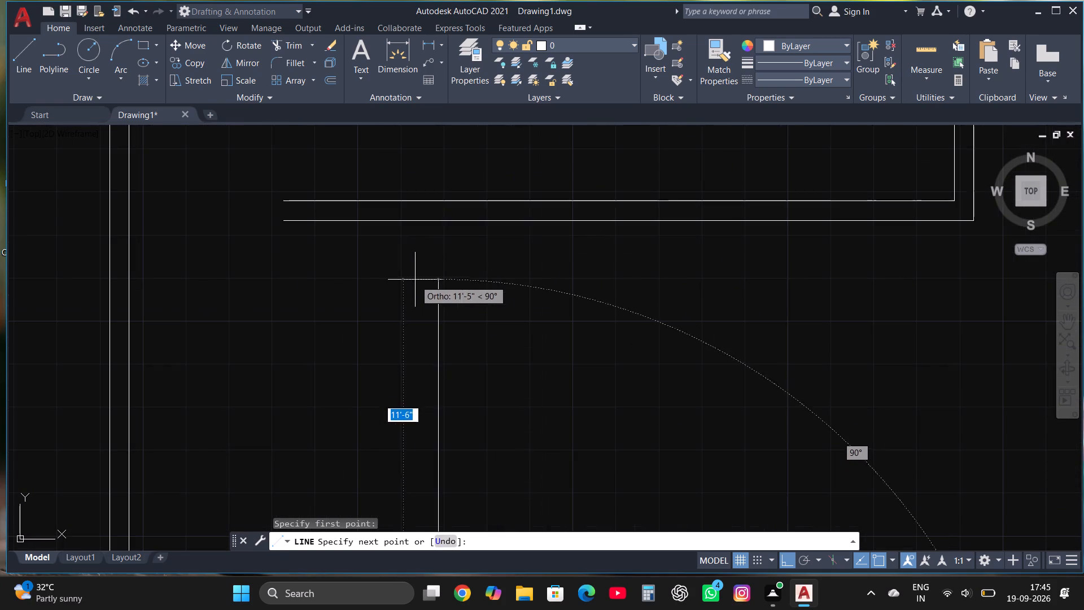
click(449, 171)
scroll(450, 185, down, 2)
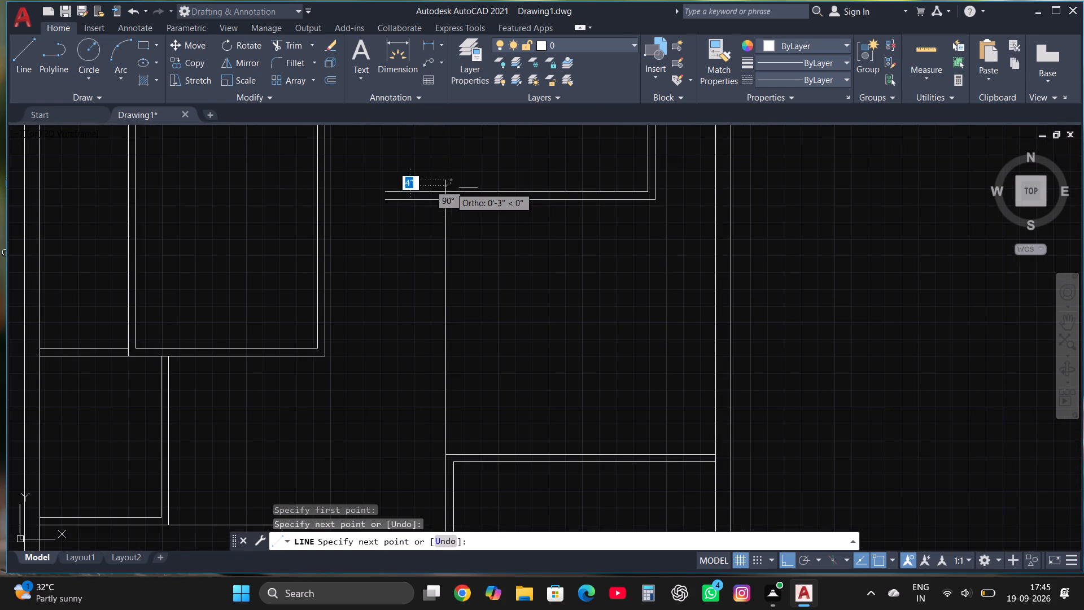
click(34, 52)
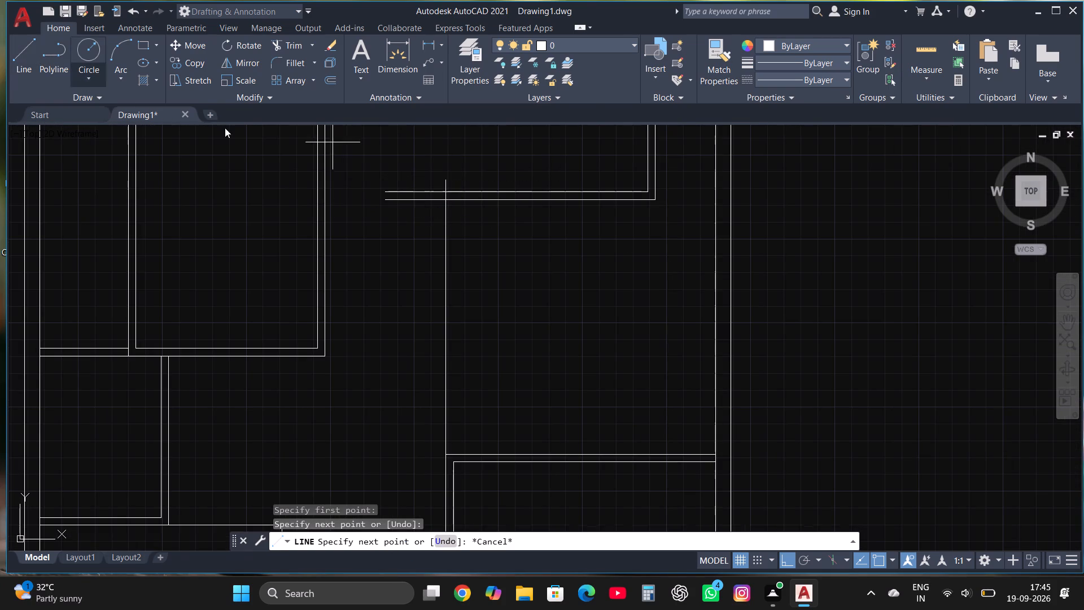
scroll(438, 446, up, 1)
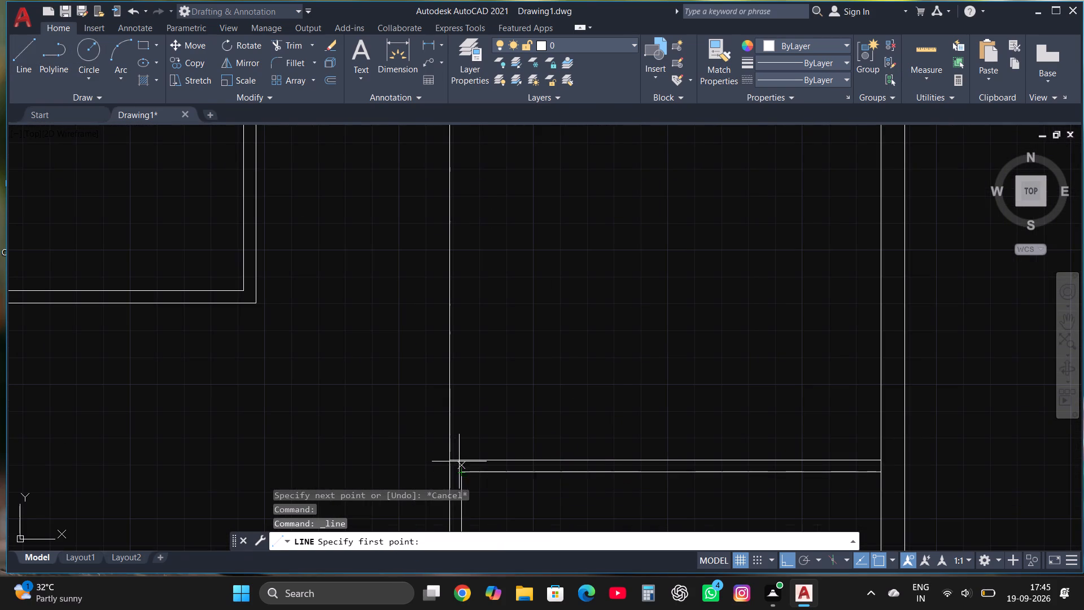
click(459, 460)
scroll(464, 425, down, 3)
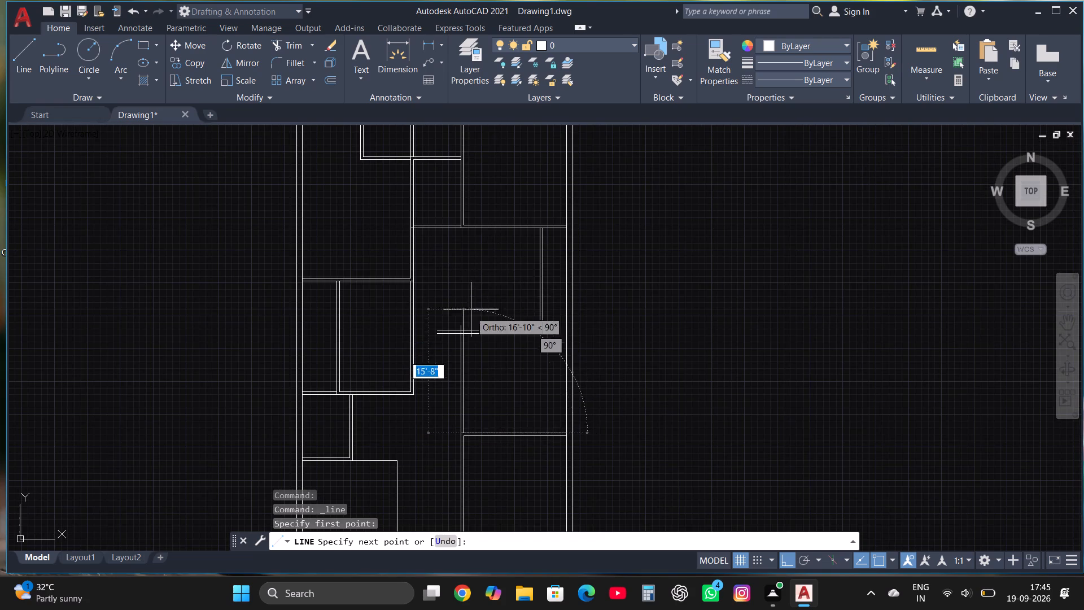
scroll(465, 324, up, 1)
click(465, 324)
key(Escape)
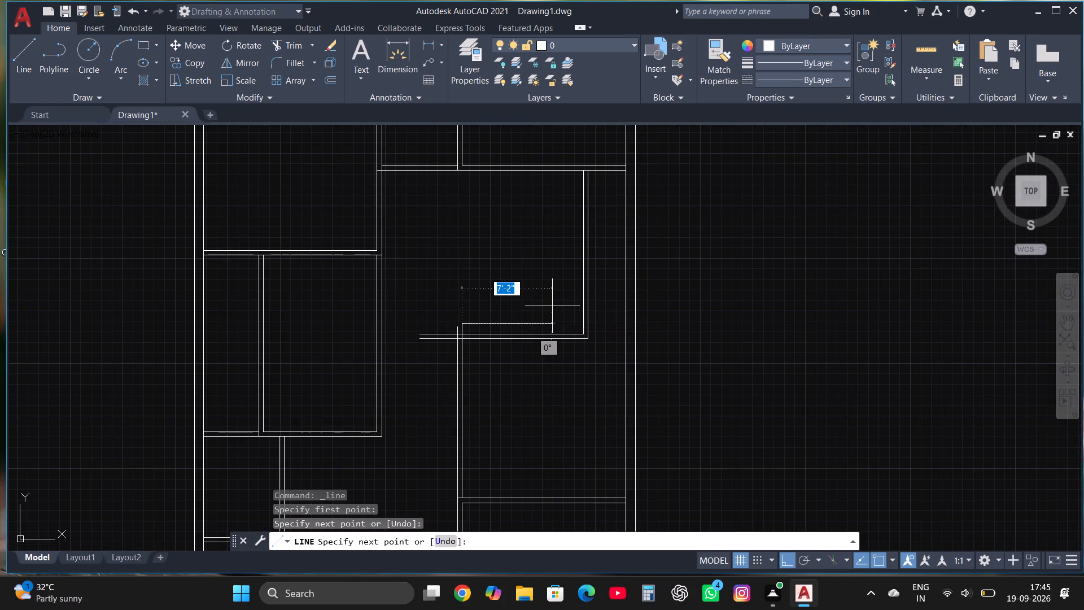
Trim the overshooting ends and inner crossing segments where the two new vertical lines meet the L-shape's horizontal wall, leaving a clean corner.
click(289, 49)
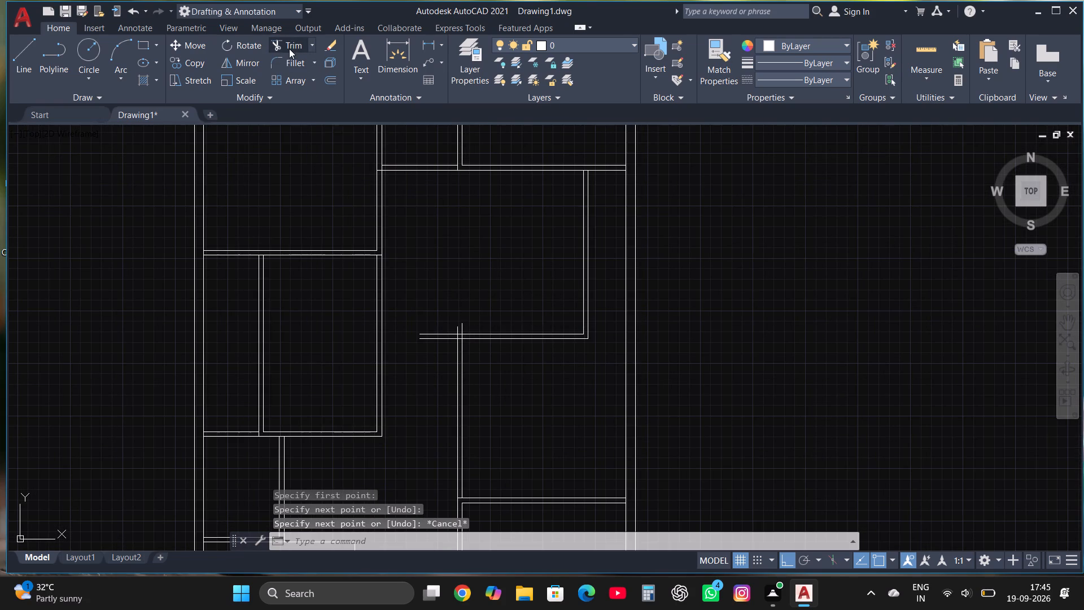
scroll(463, 344, up, 2)
click(458, 318)
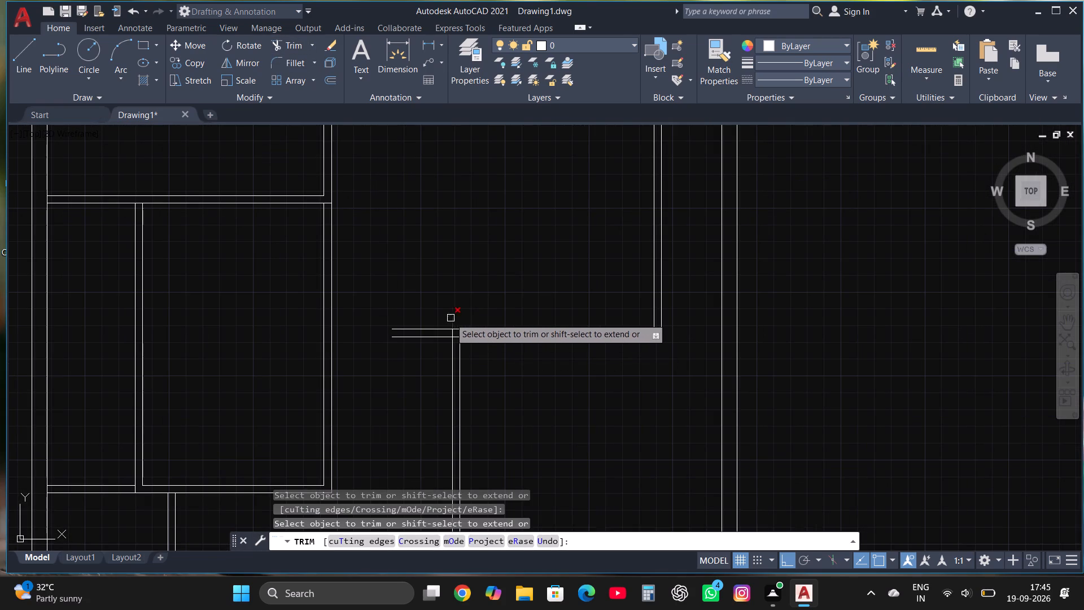
click(447, 318)
click(421, 363)
click(453, 321)
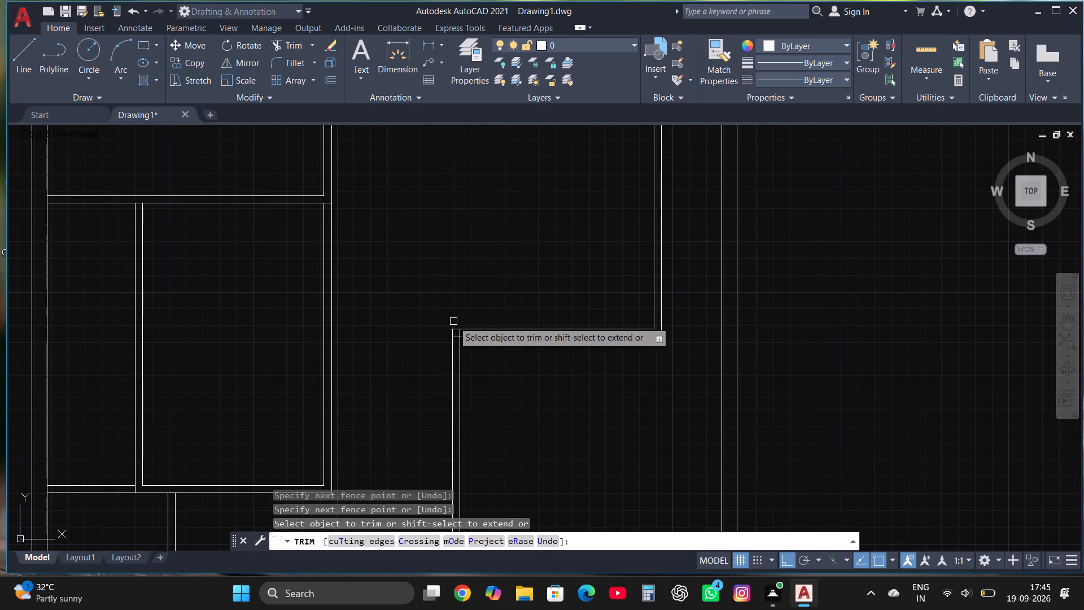
scroll(456, 324, up, 3)
click(468, 358)
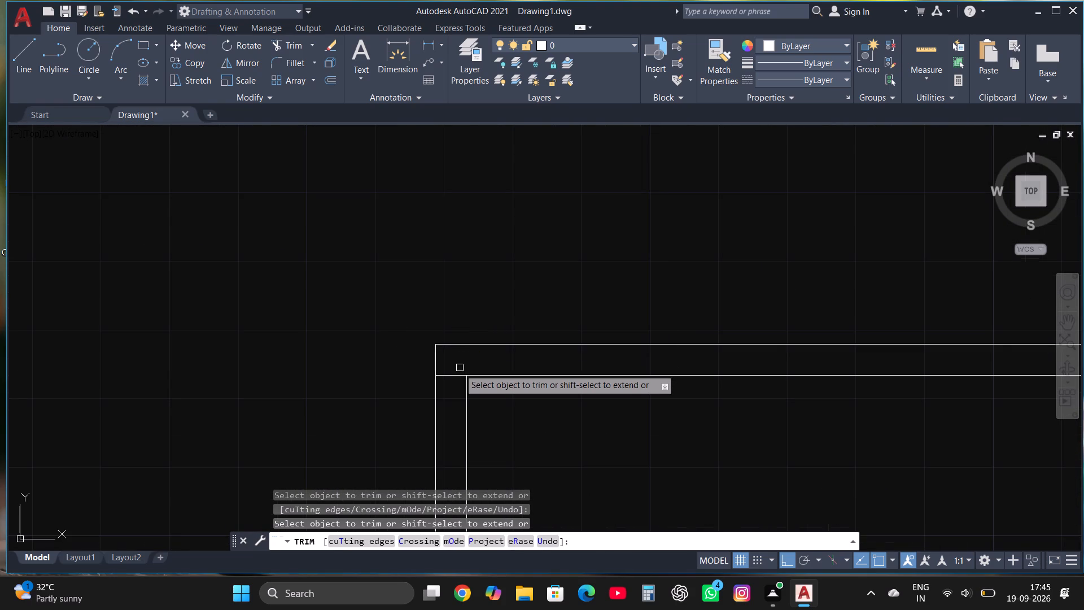
click(457, 376)
scroll(457, 376, down, 3)
key(Escape)
Draw two parallel horizontal lines from the middle-left room's lower-right wall corner across the passage into the opposite vertical wall.
scroll(473, 274, down, 3)
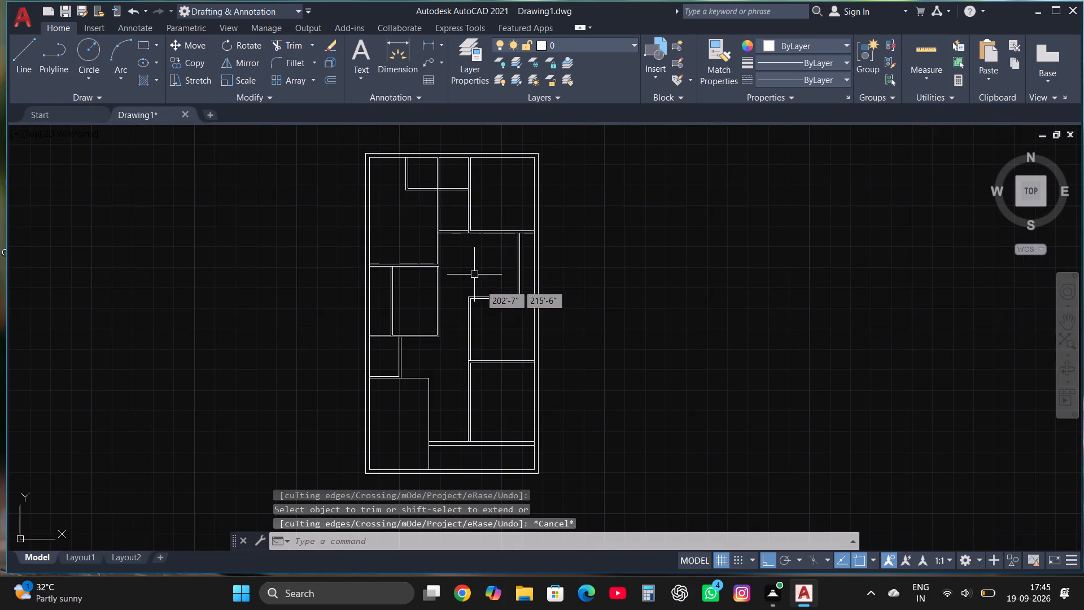
scroll(495, 313, up, 1)
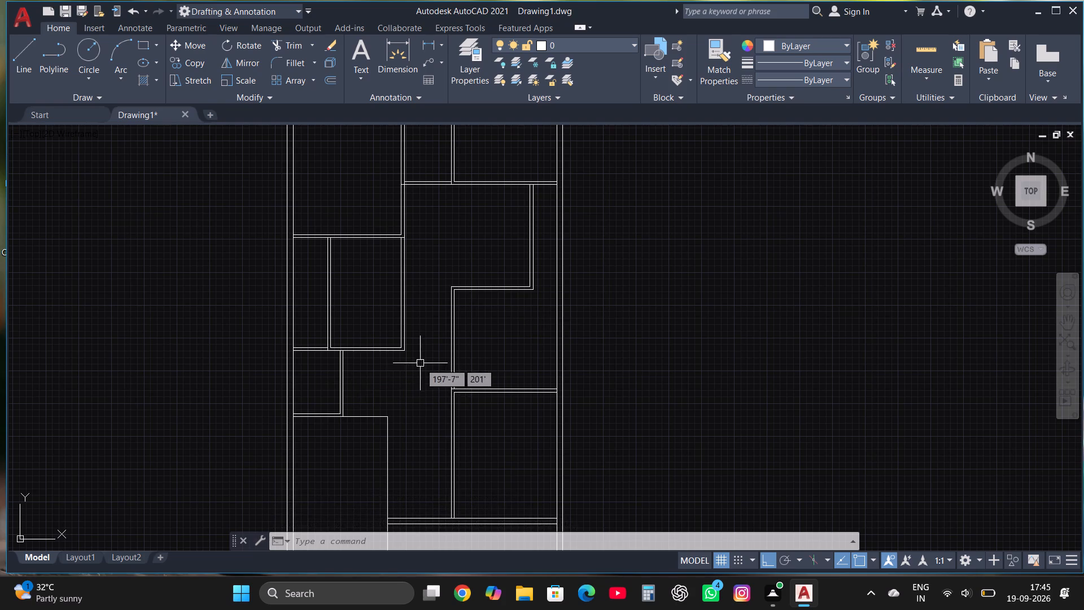
scroll(425, 355, up, 2)
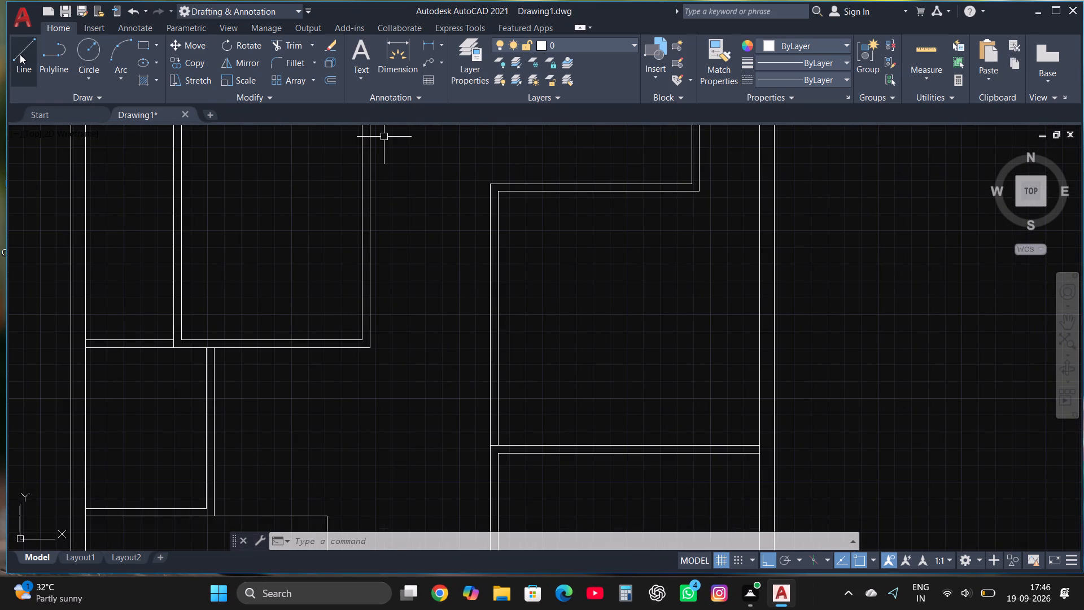
click(20, 54)
scroll(331, 333, up, 2)
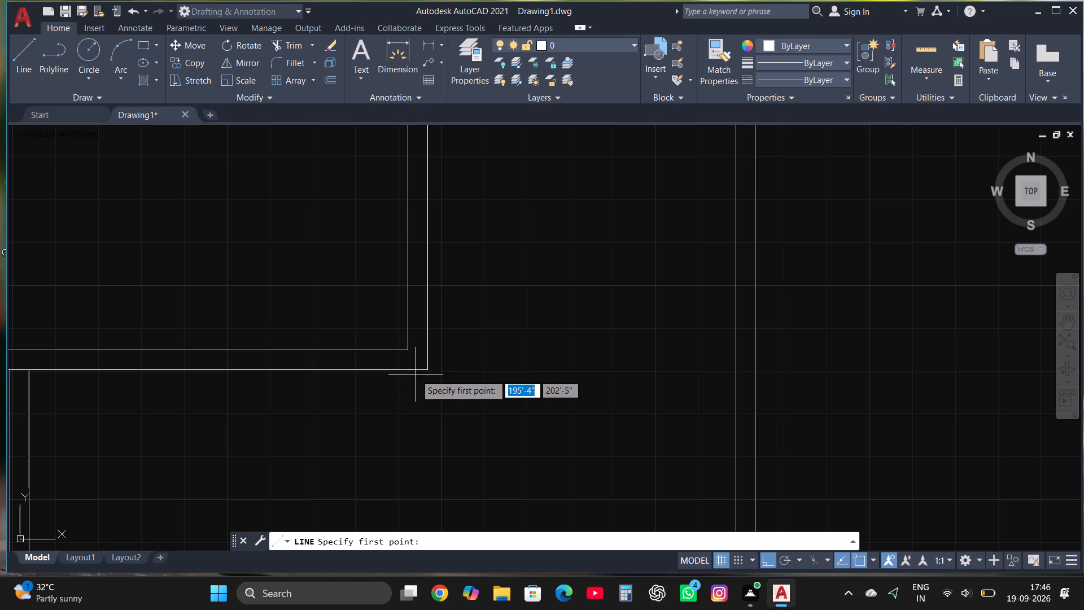
click(428, 370)
click(747, 359)
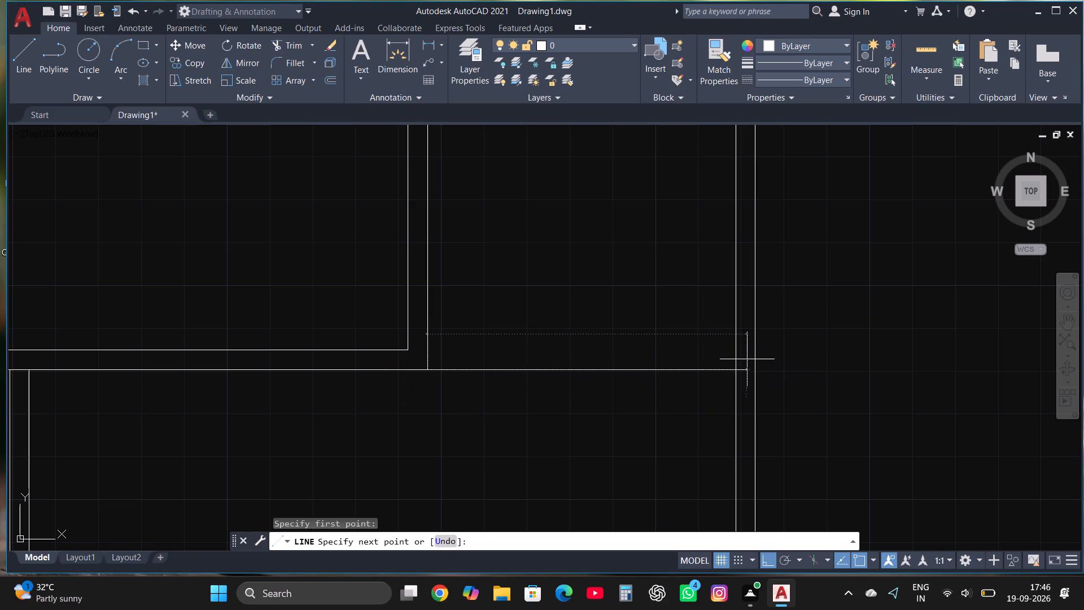
click(25, 48)
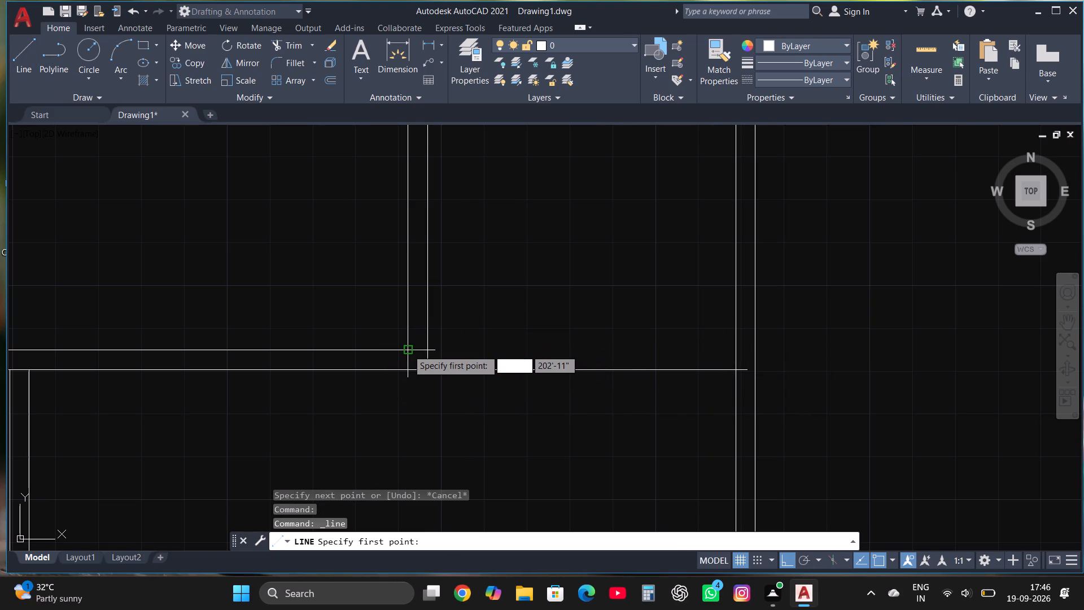
click(426, 348)
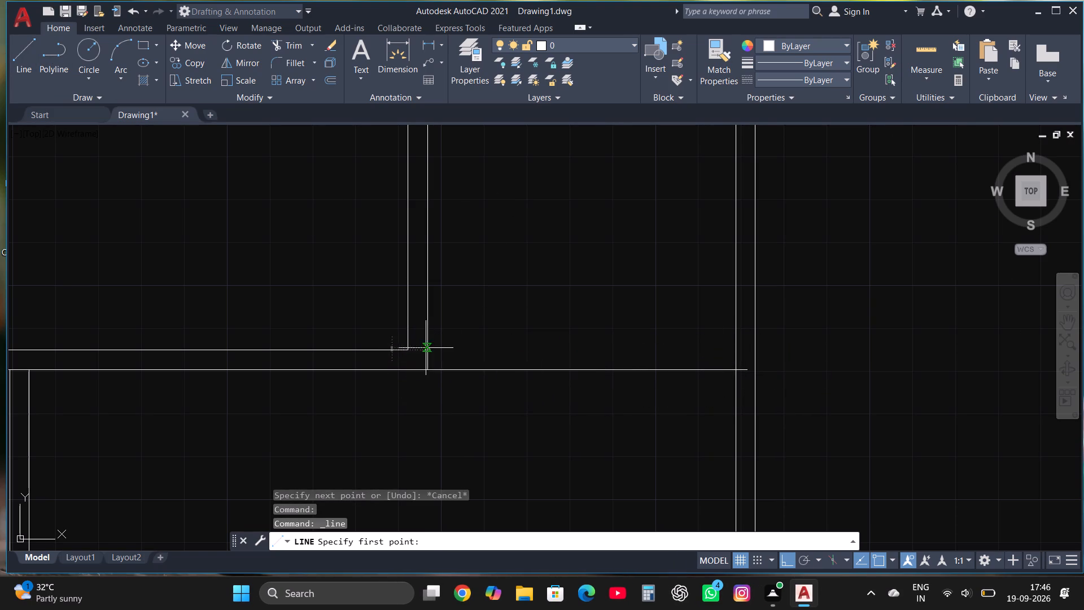
click(744, 343)
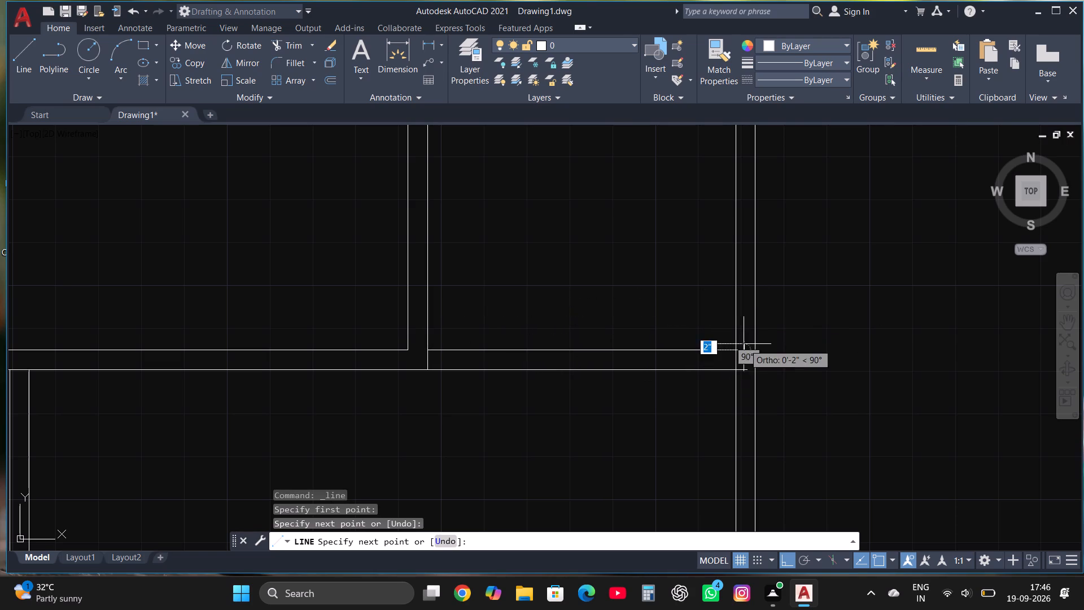
Trim the overshooting ends of the two new horizontal lines and the vertical wall segments crossing between them at both junctions.
click(301, 51)
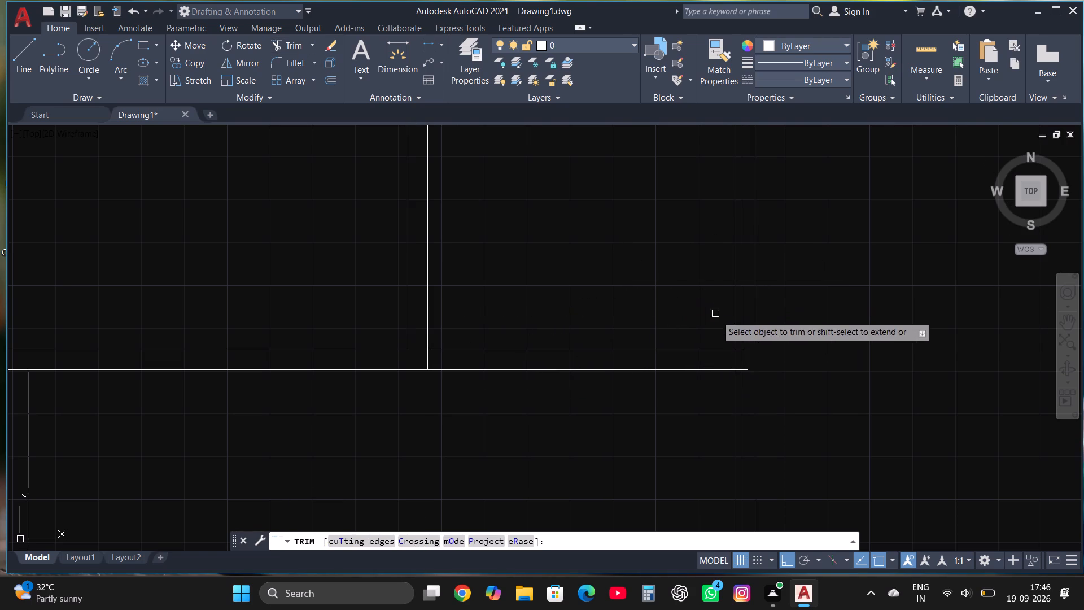
click(745, 348)
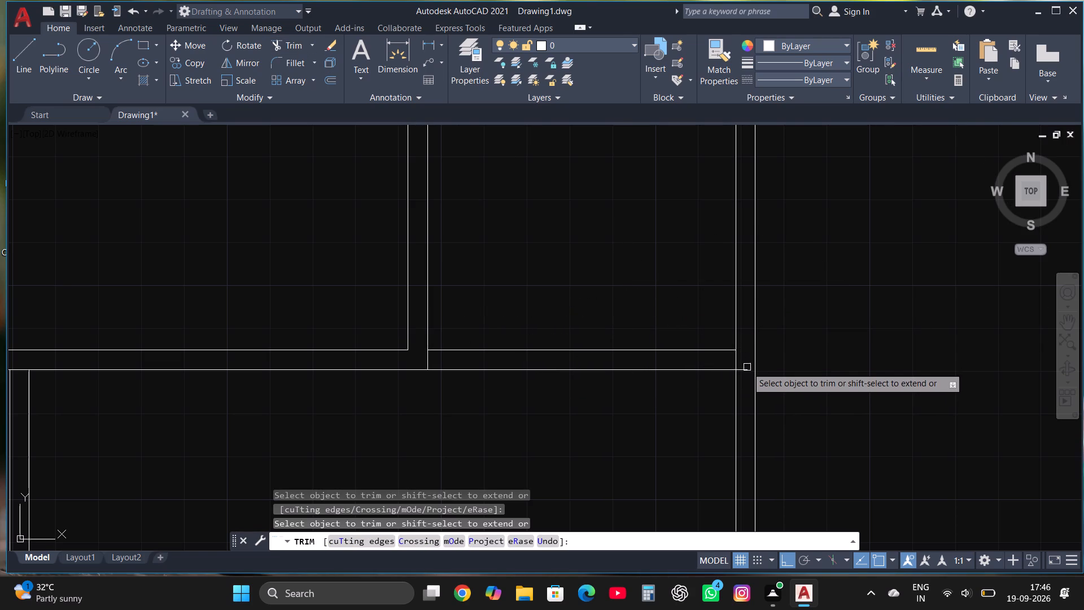
click(747, 368)
click(737, 363)
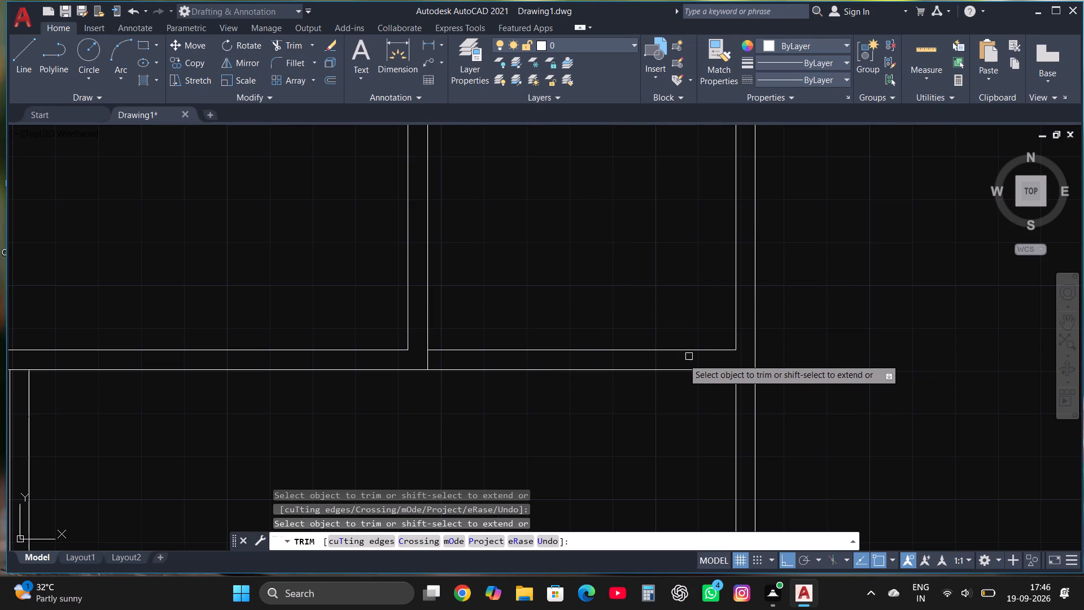
click(426, 361)
key(Escape)
Trim away both parts of the inner line of the plan's bottom outer wall, leaving only the outer line.
scroll(366, 387, down, 4)
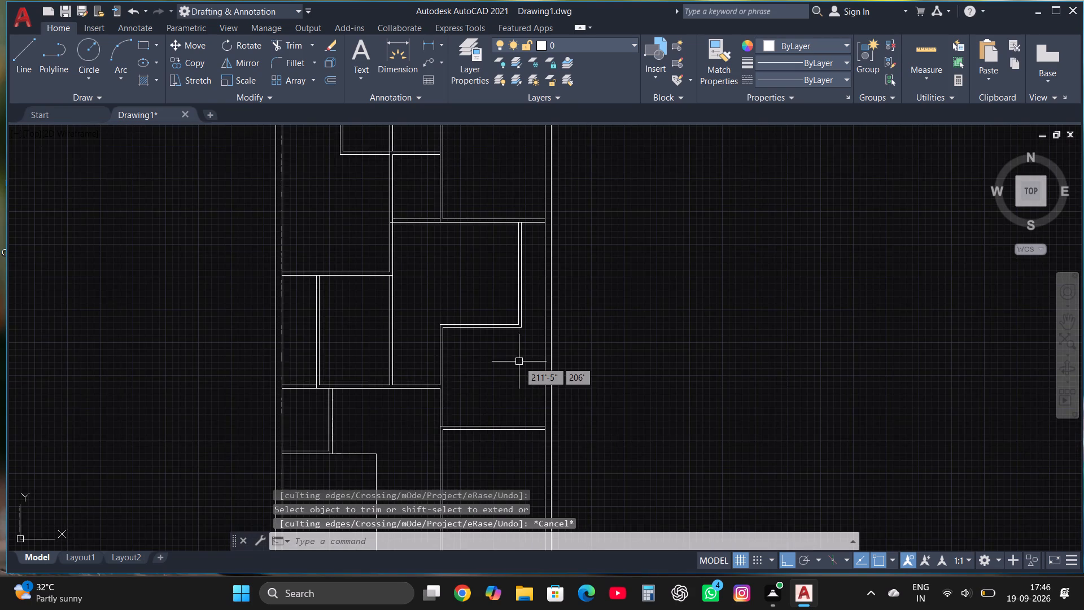
scroll(519, 361, down, 1)
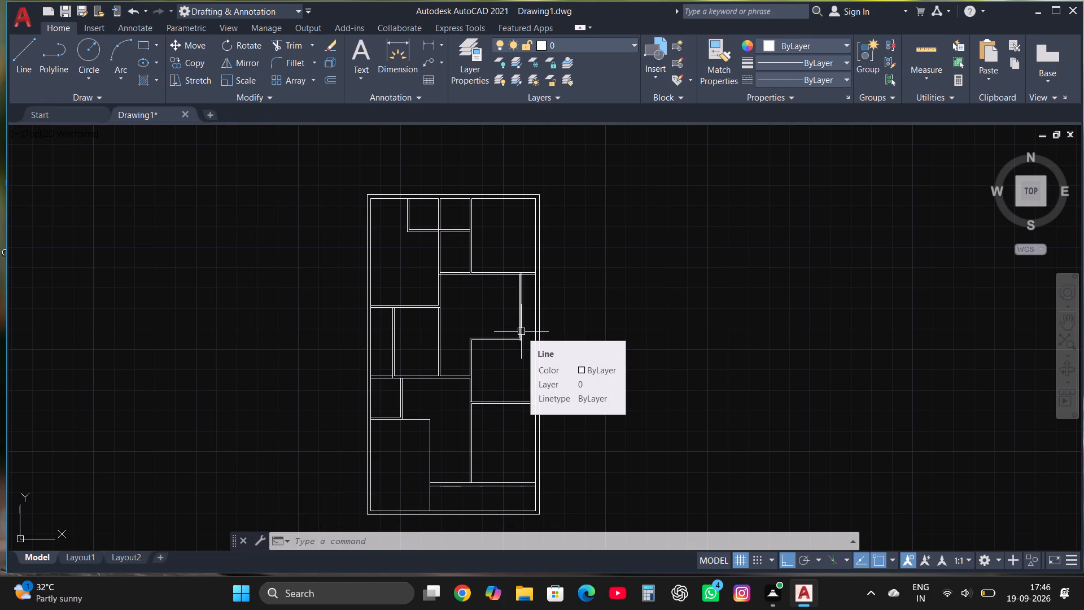
scroll(471, 250, down, 1)
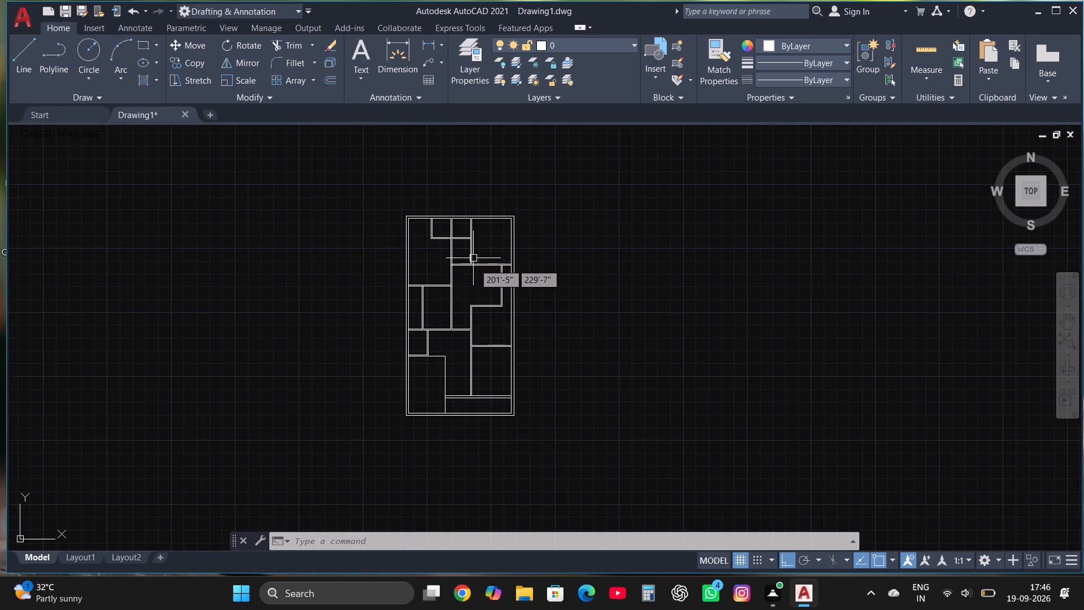
scroll(477, 432, up, 4)
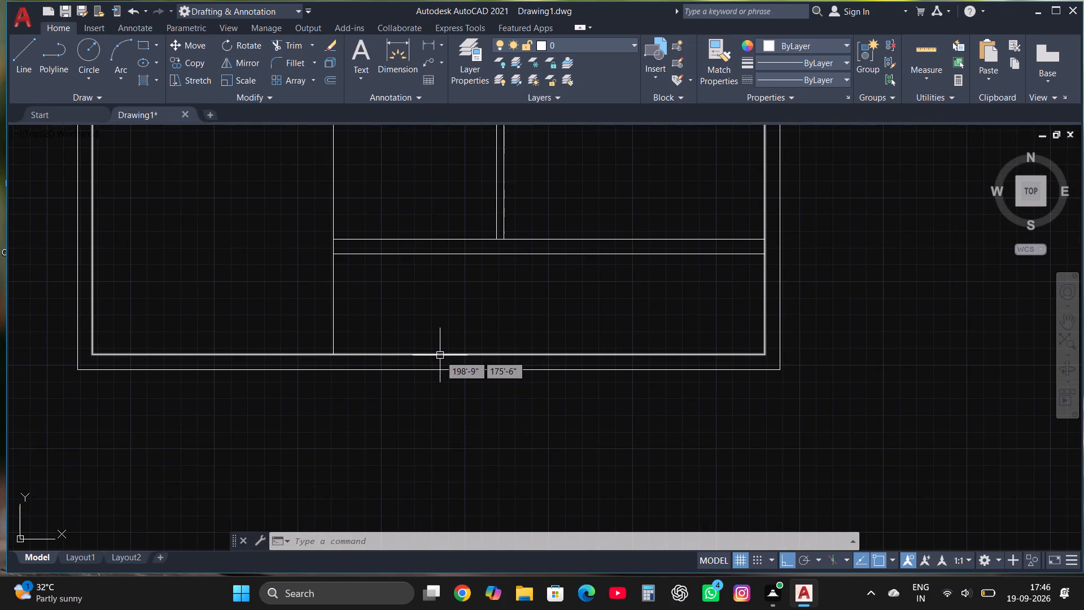
click(290, 46)
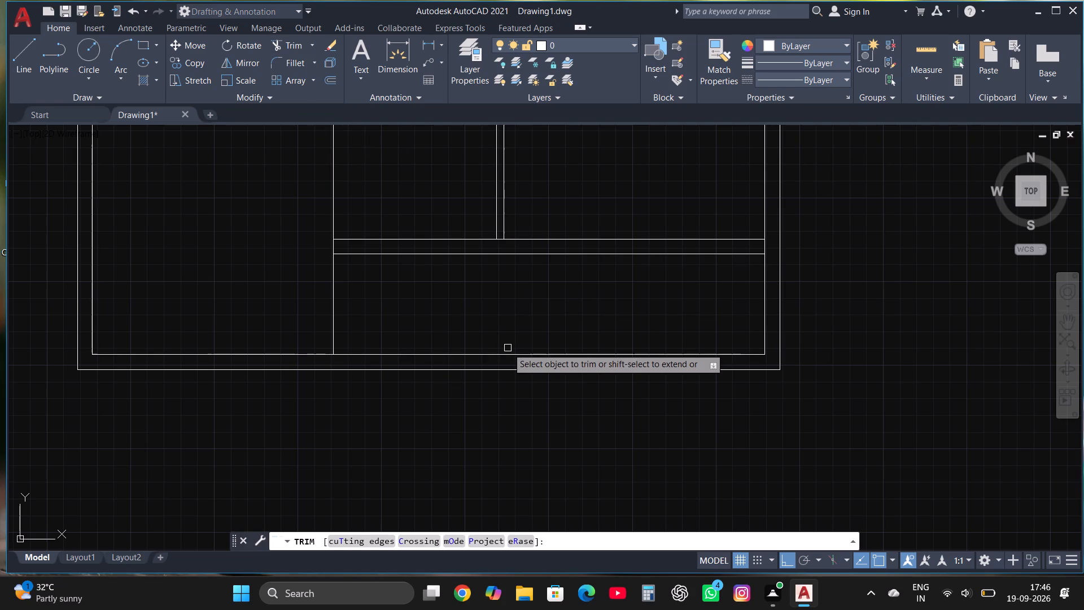
double_click(508, 354)
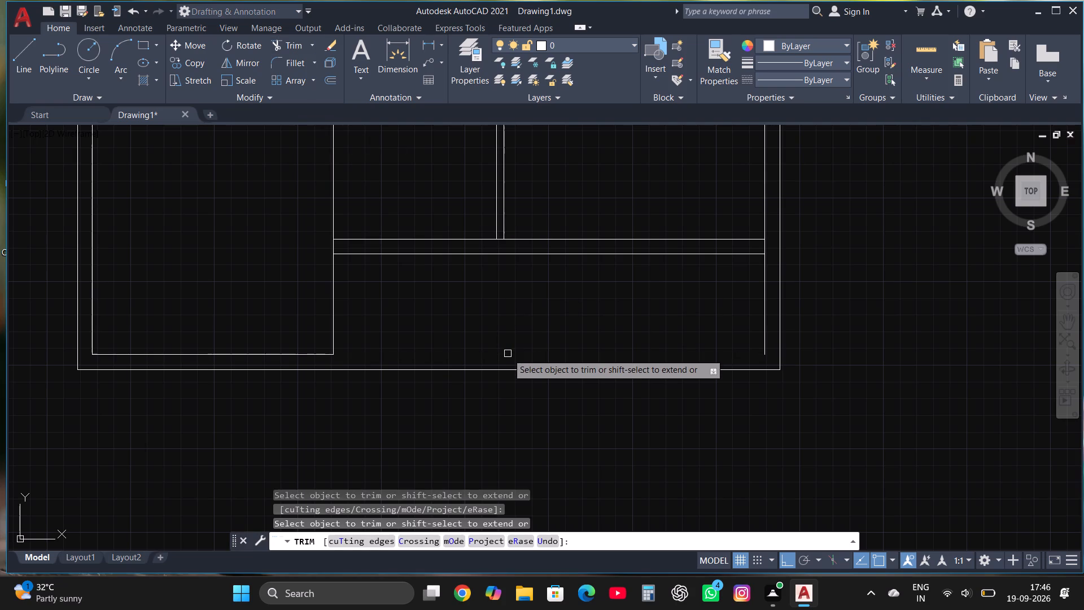
scroll(512, 353, down, 1)
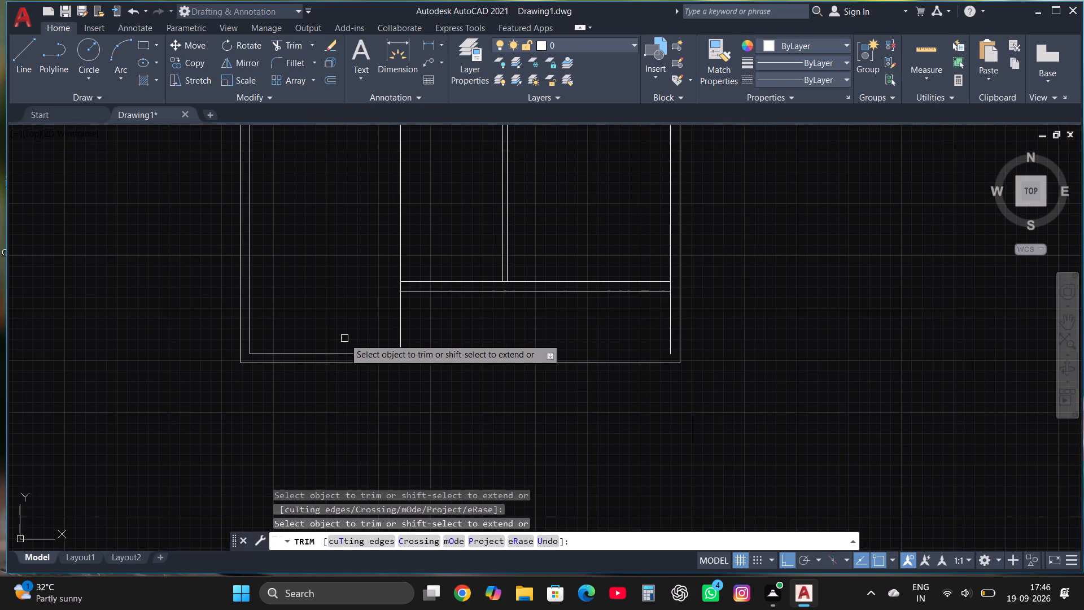
scroll(344, 338, up, 1)
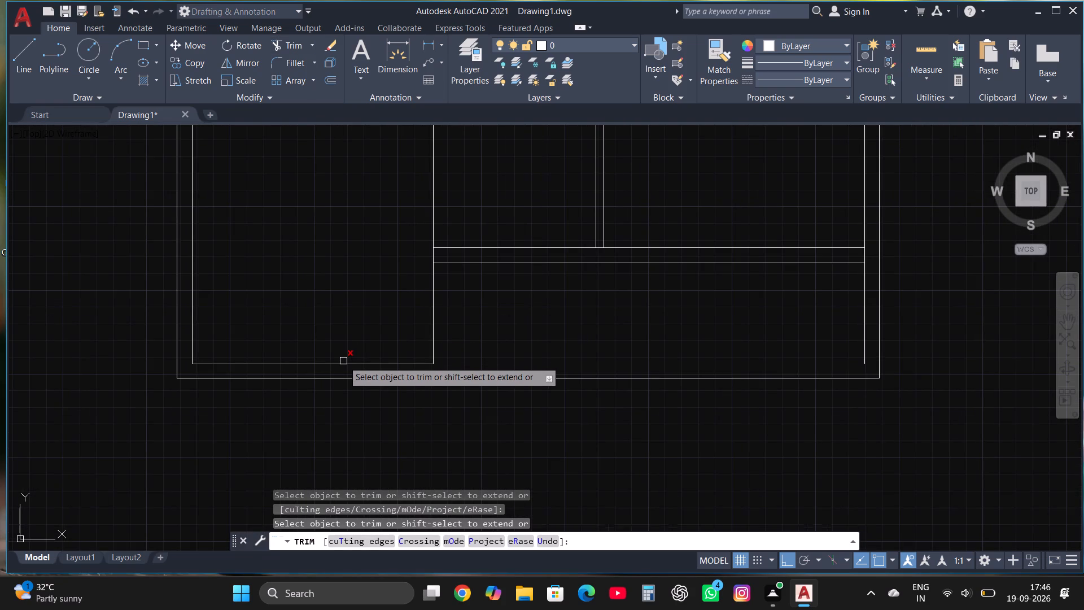
click(343, 361)
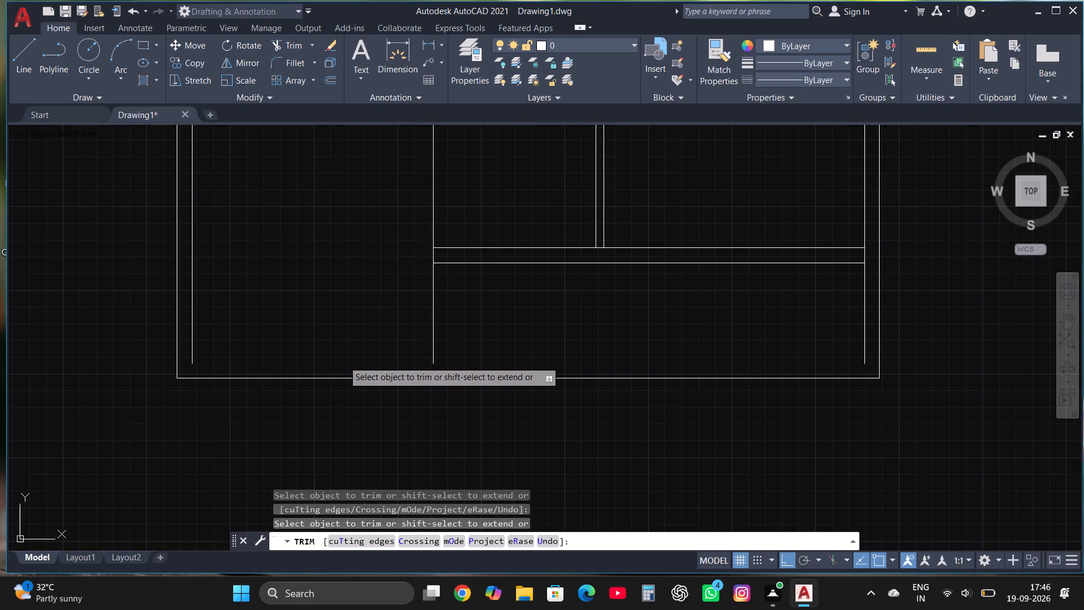
key(Escape)
Extend the left outer wall's inner face down to the bottom outer line with a vertical line, trimming its overshoot.
click(24, 55)
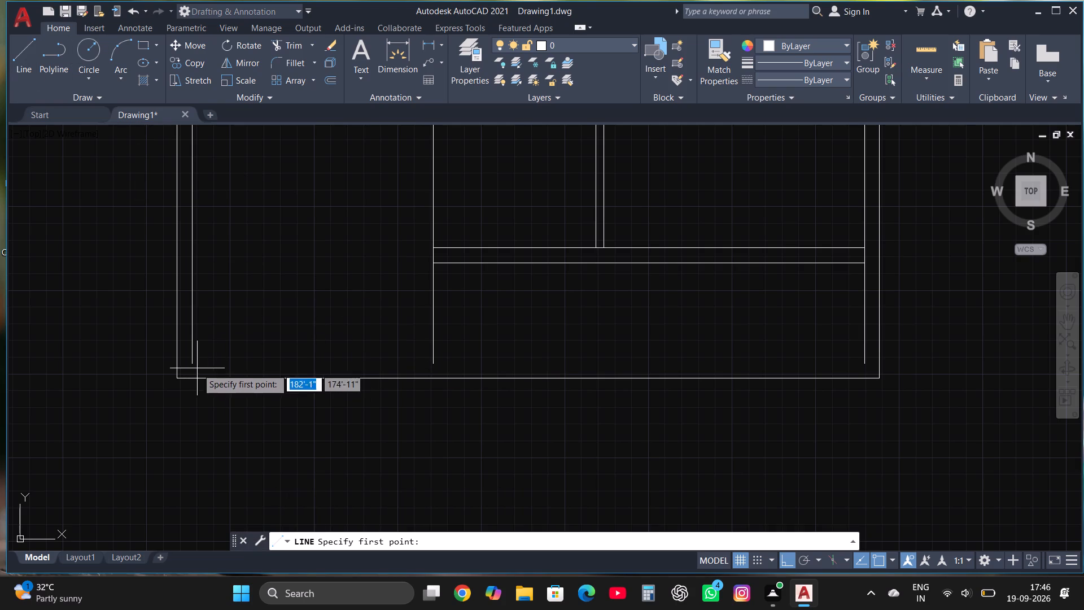
click(193, 357)
click(198, 445)
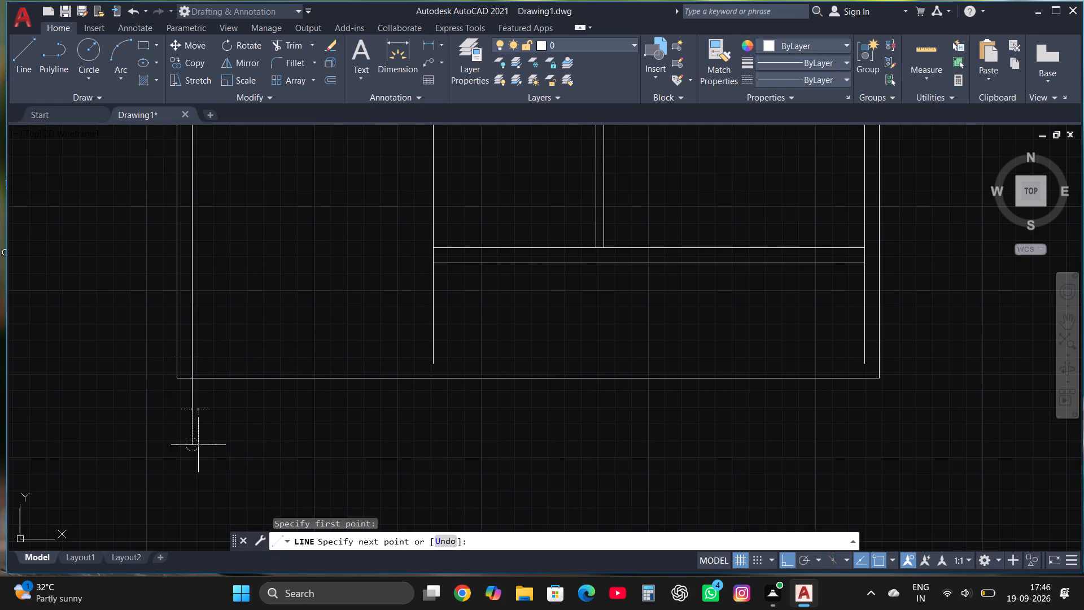
key(Escape)
double_click(286, 47)
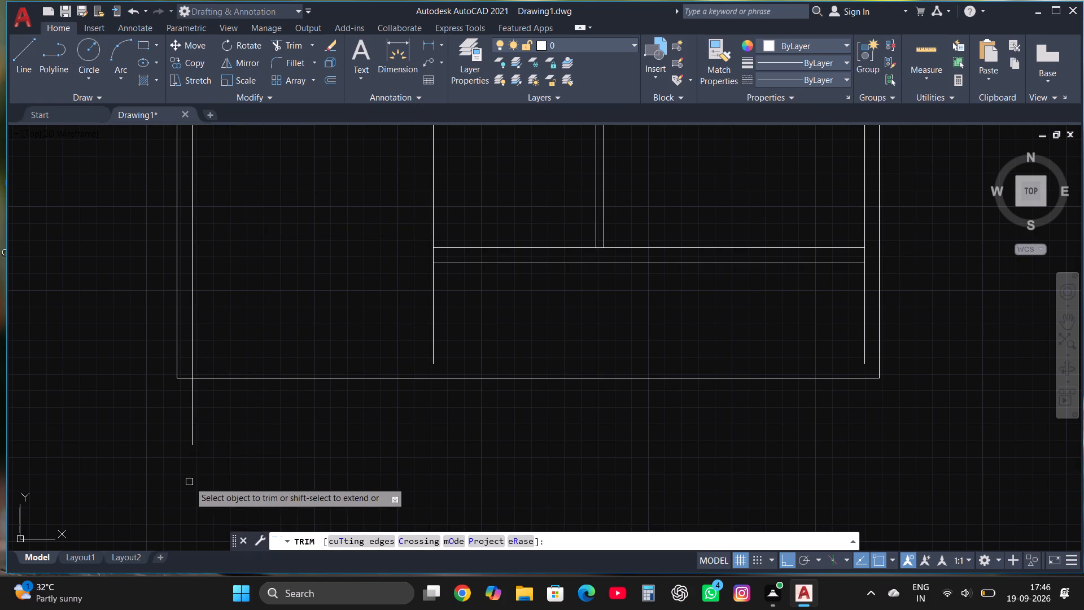
click(193, 439)
key(Escape)
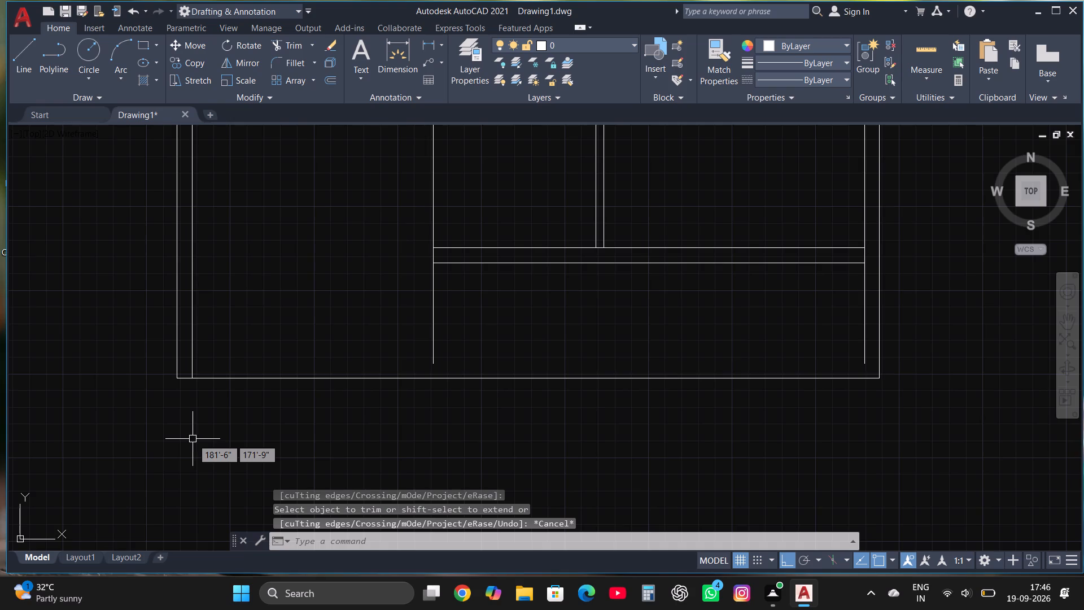
Trim the vertical line below the left end of the plan's lowest horizontal wall.
scroll(193, 439, down, 1)
scroll(351, 366, up, 1)
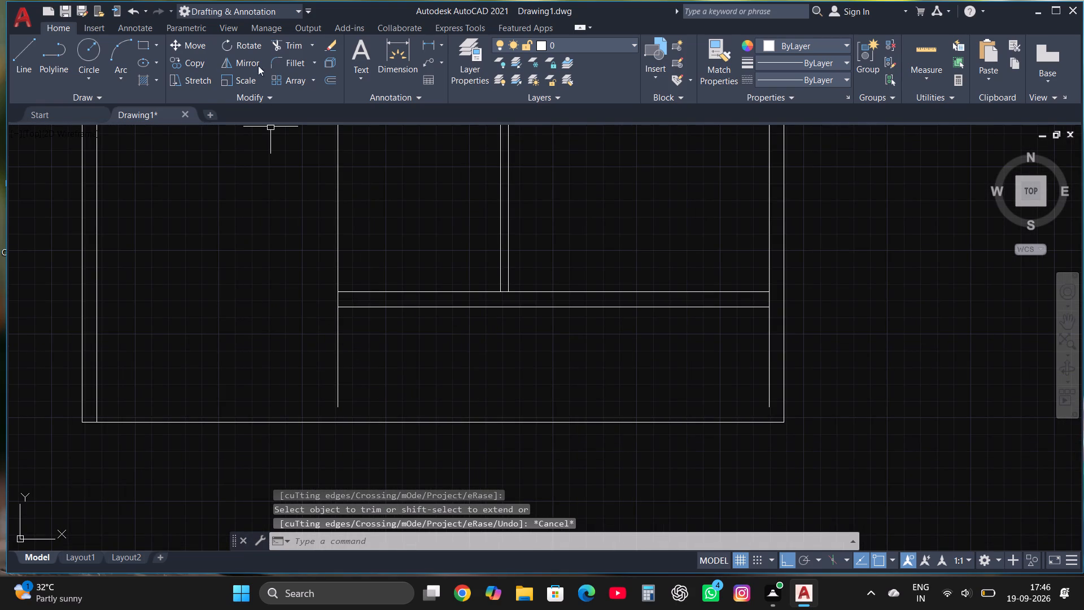
click(282, 48)
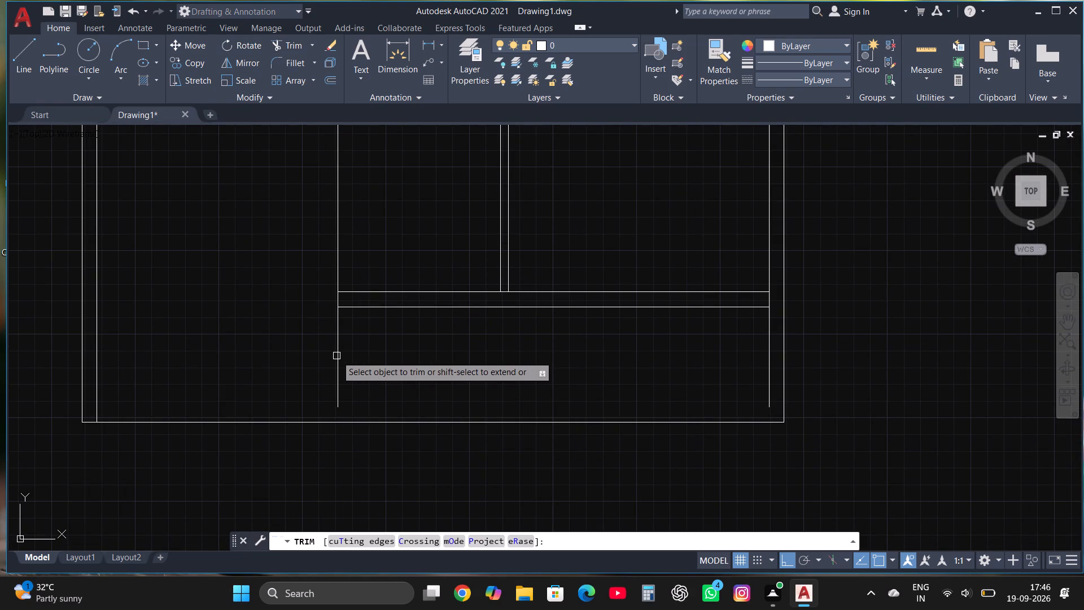
click(334, 356)
click(336, 405)
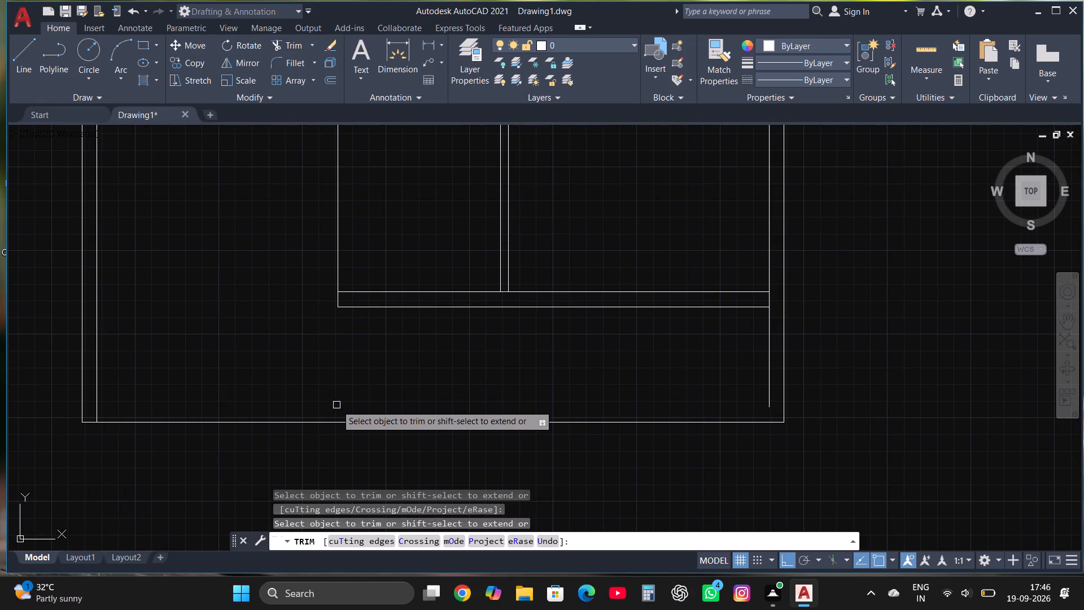
key(Escape)
Draw a horizontal line from the lowest horizontal wall's lower-right corner outward across the right outer wall.
scroll(336, 405, down, 1)
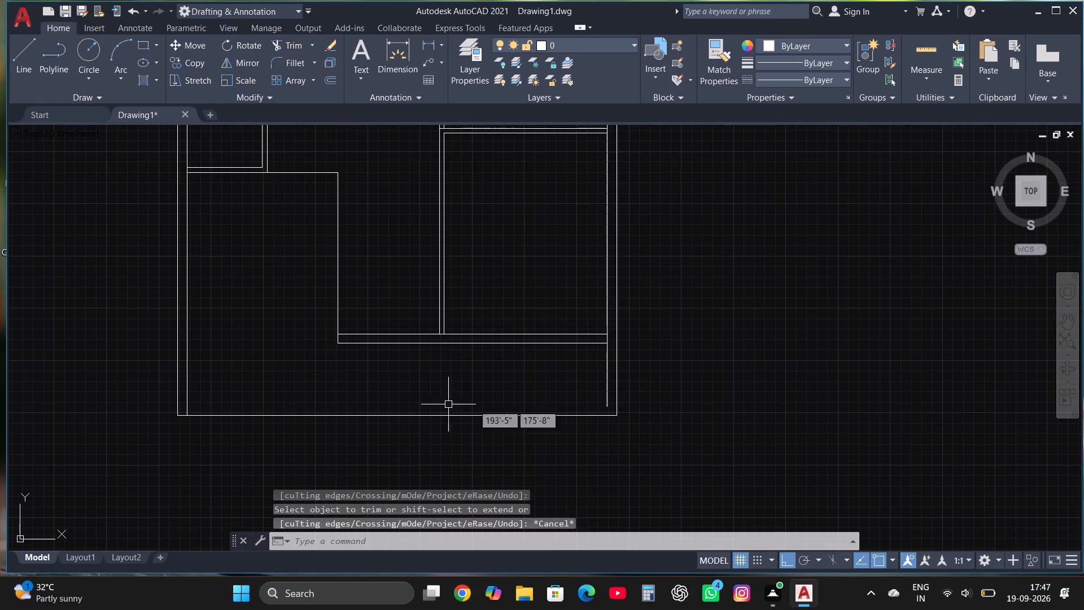
scroll(478, 396, down, 1)
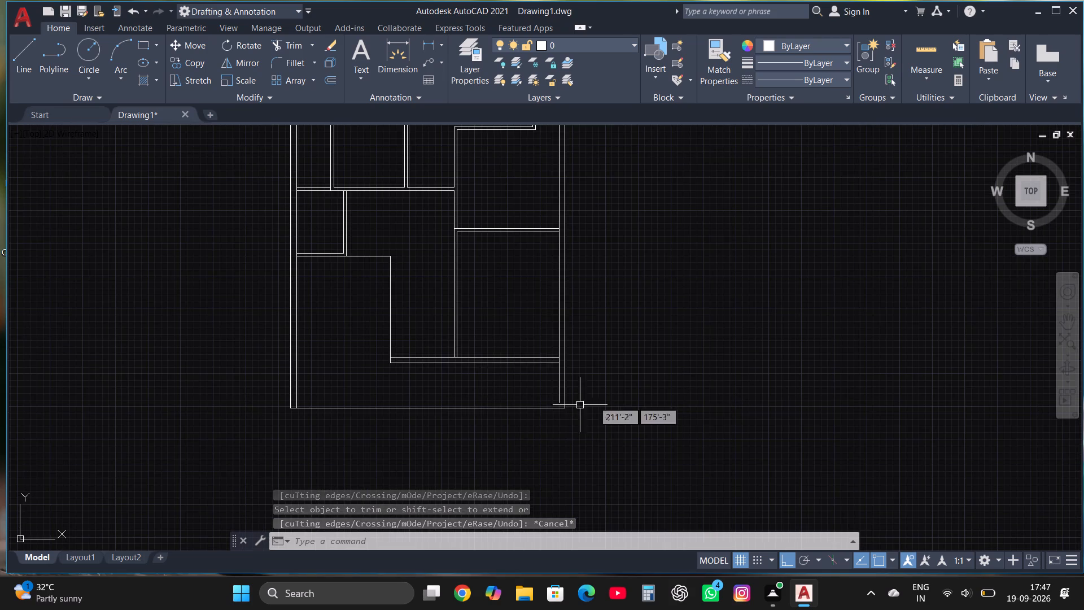
scroll(614, 383, up, 3)
click(25, 50)
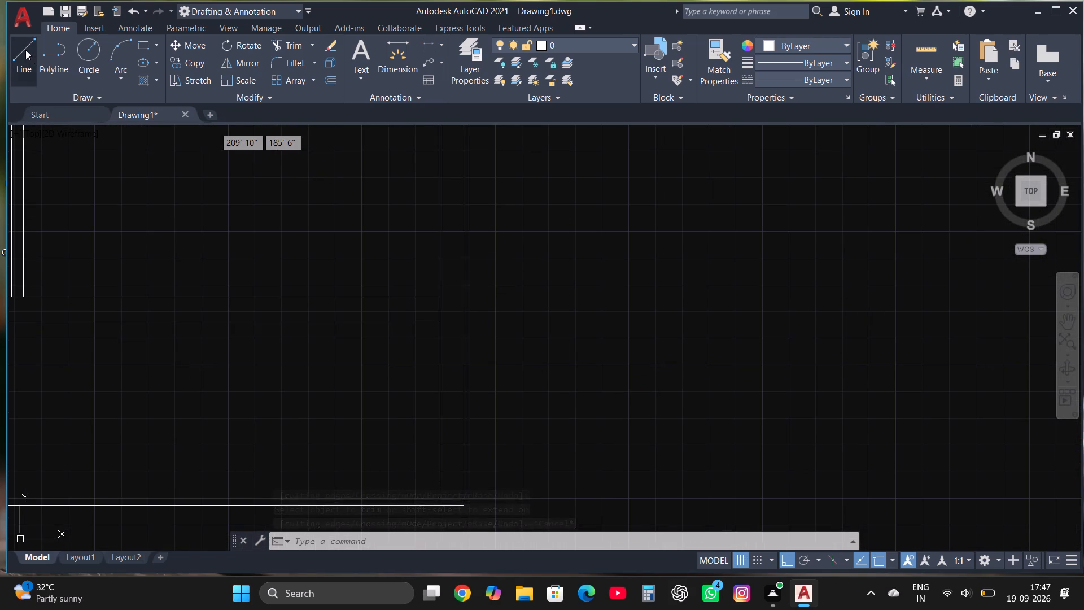
click(442, 324)
click(504, 320)
key(Escape)
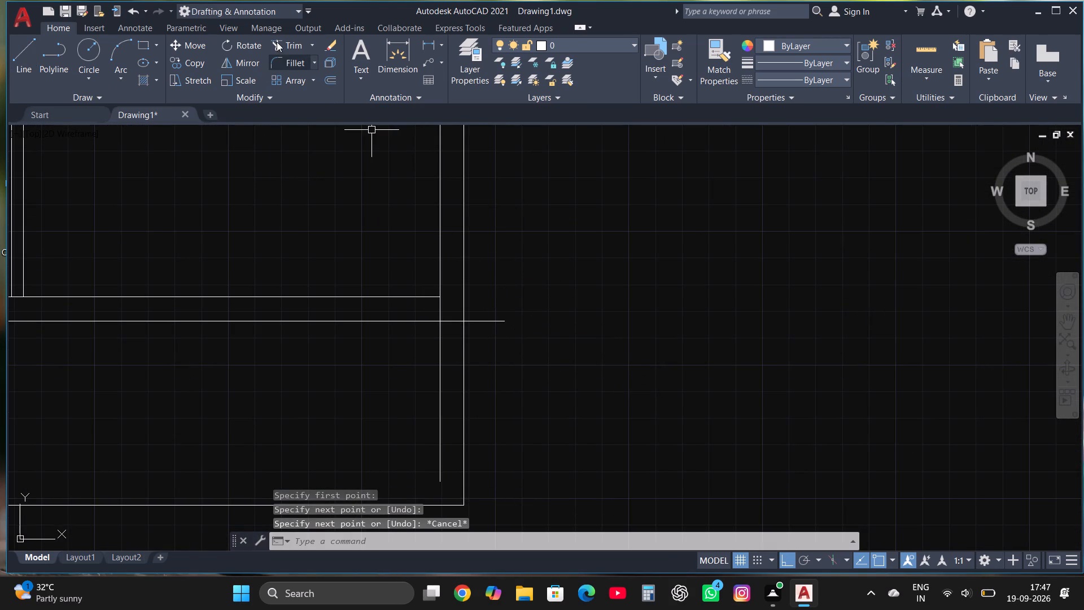
Trim the new line's overshoot beyond the right outer wall and the wall's inner line below it.
click(277, 42)
click(495, 323)
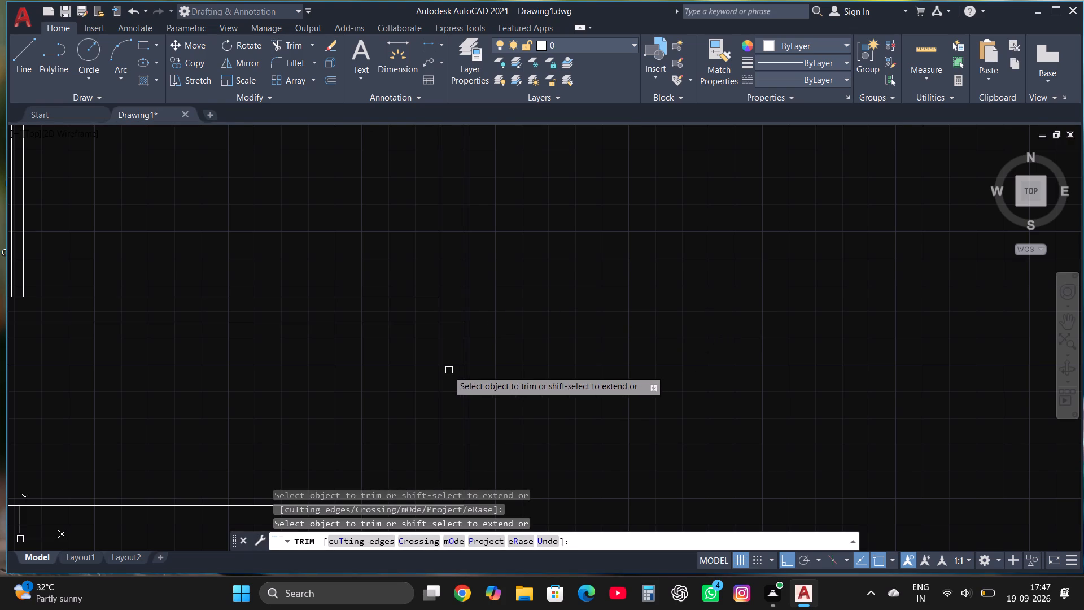
click(442, 368)
click(438, 367)
key(Escape)
Draw connected lines from the right wall cap's midpoint: about 5'-4" down, left to below the lowest horizontal wall's left corner, and down past the bottom outer line.
scroll(543, 355, down, 2)
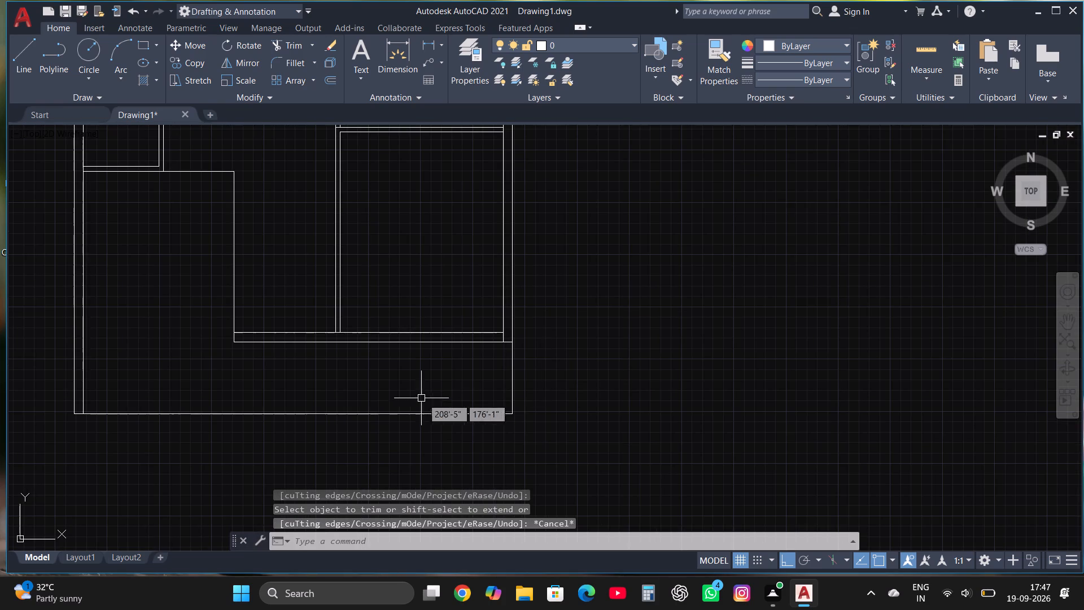
click(510, 379)
key(Escape)
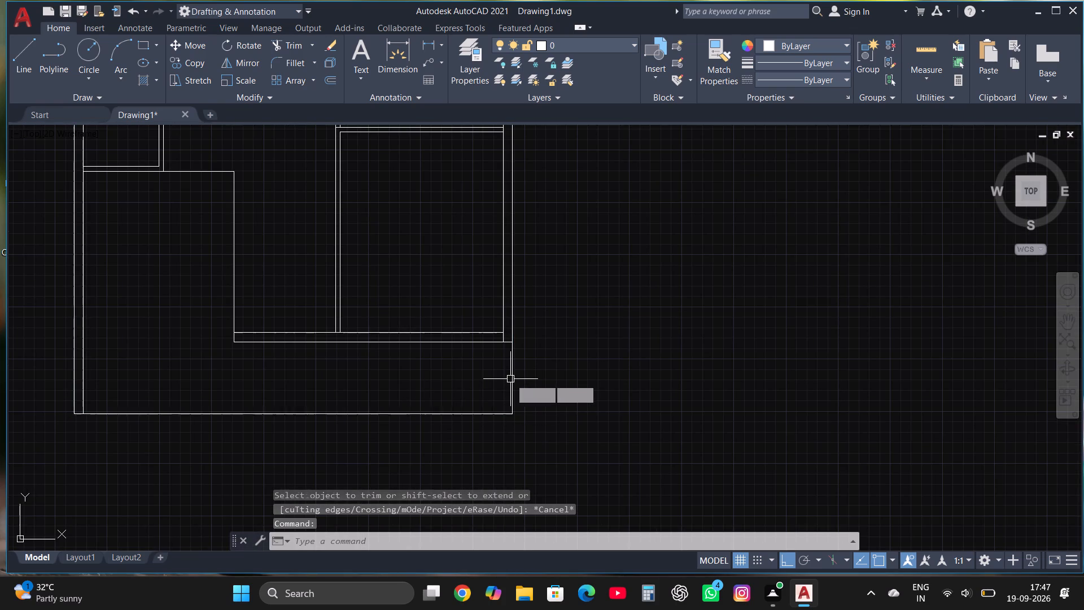
click(24, 64)
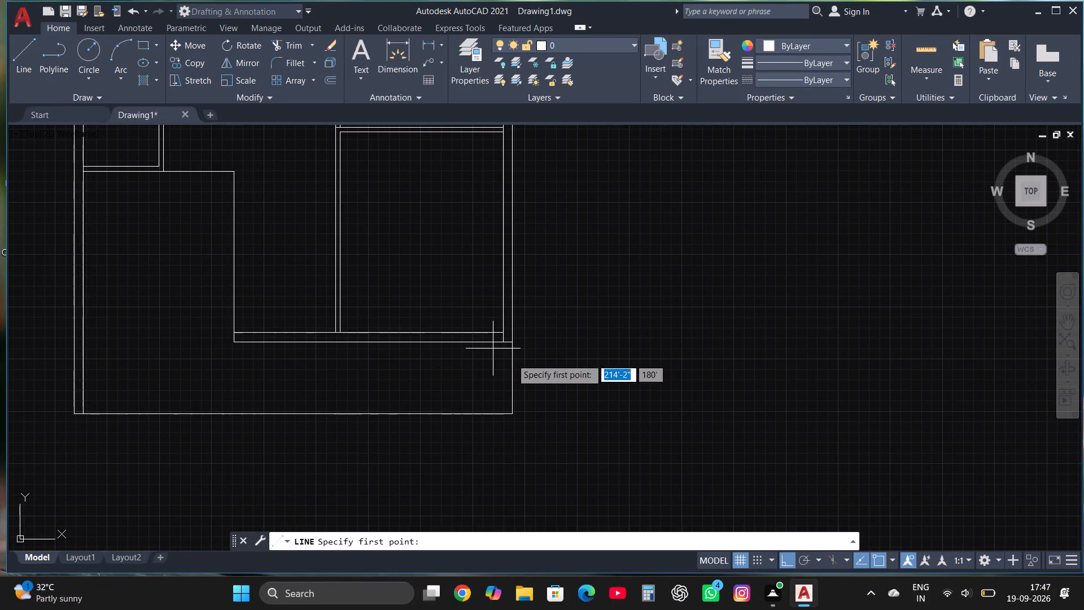
scroll(532, 389, up, 3)
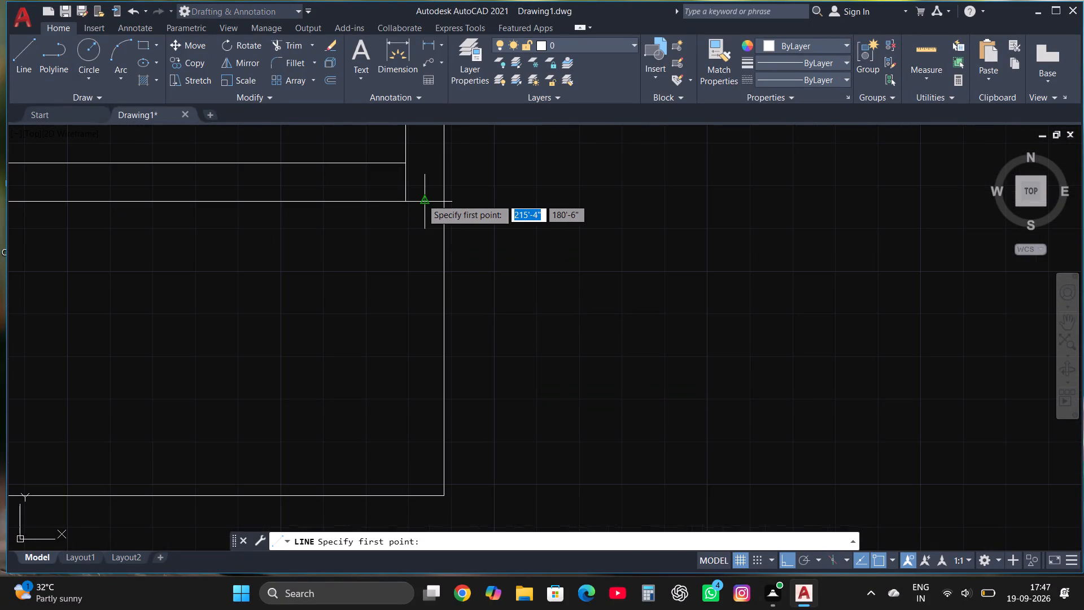
click(423, 202)
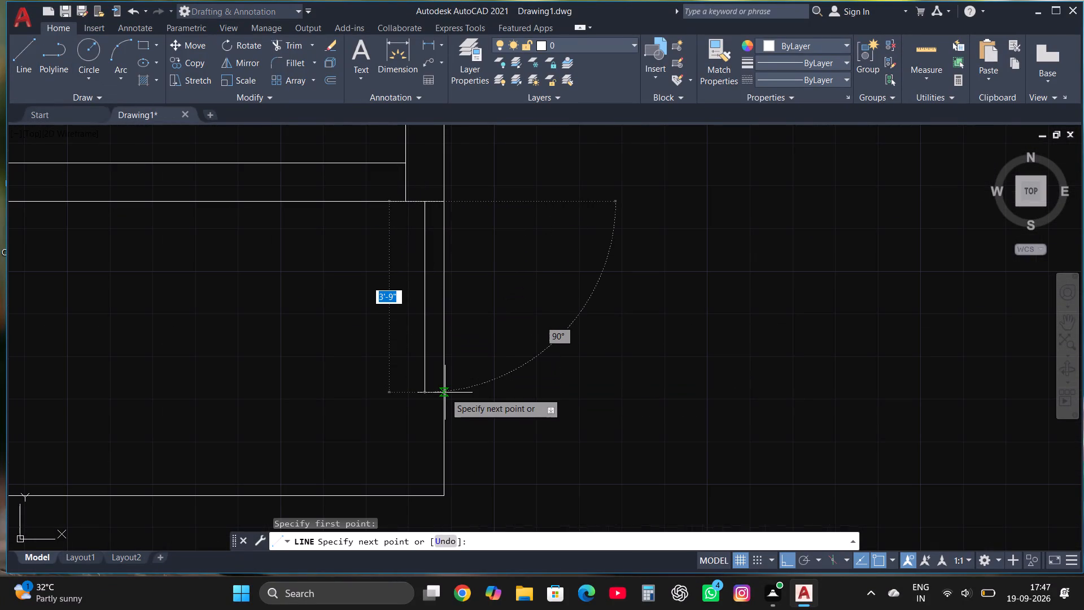
click(425, 475)
scroll(369, 478, down, 4)
scroll(483, 365, down, 2)
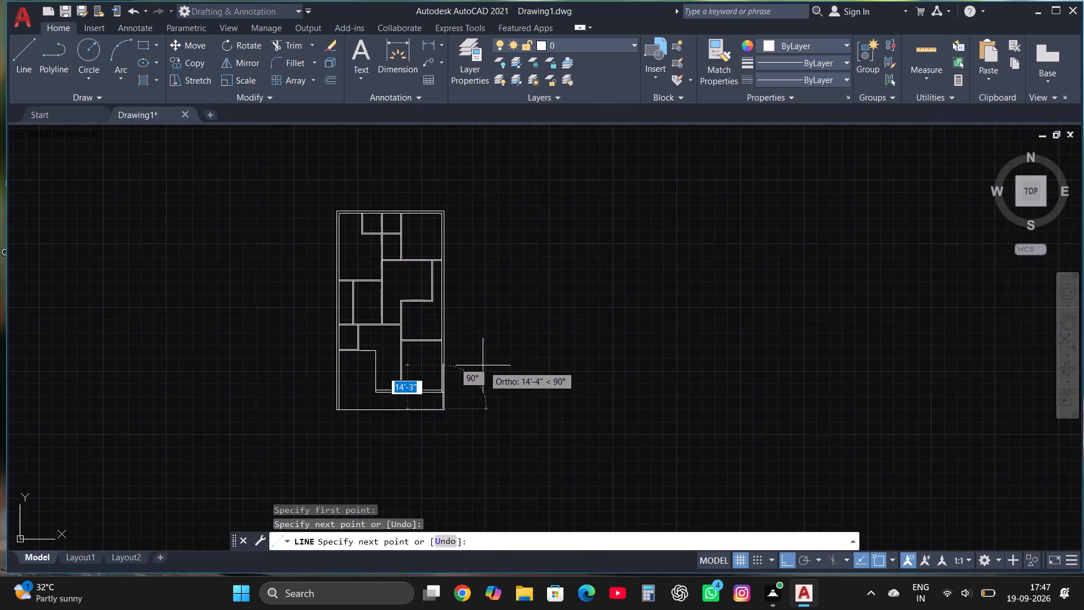
scroll(370, 412, up, 4)
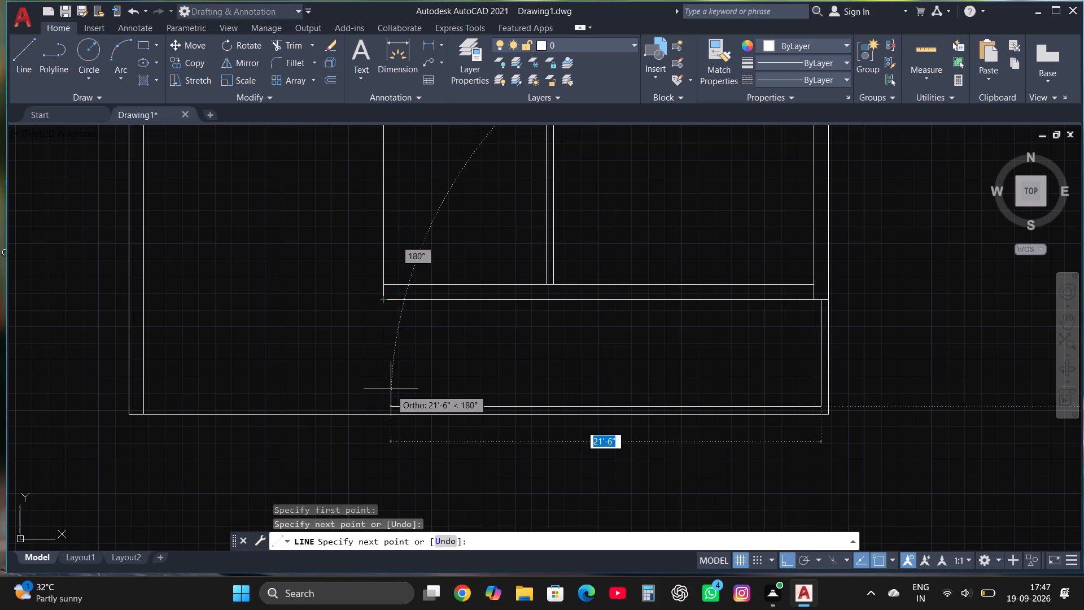
click(384, 408)
scroll(381, 419, up, 3)
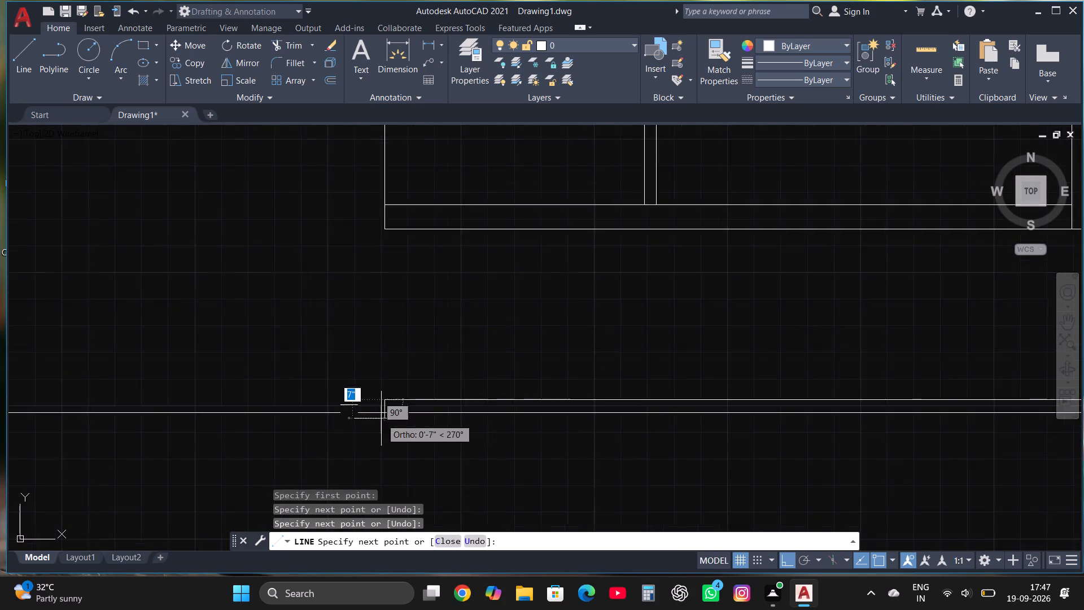
click(381, 419)
key(Escape)
Trim the short vertical end line's overshoot below the bottom outer line.
click(292, 49)
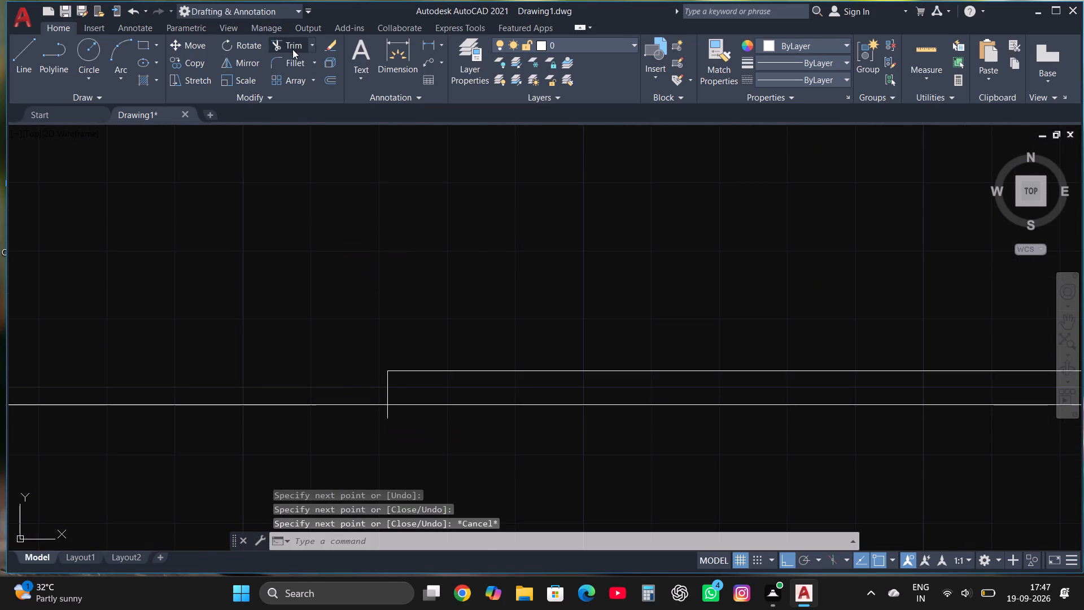
click(387, 419)
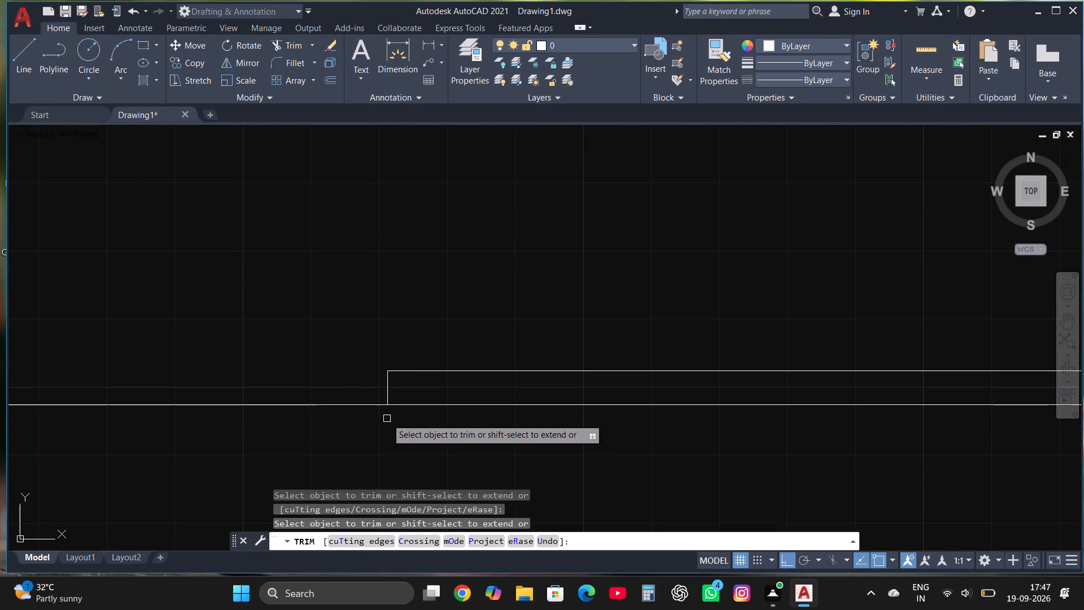
key(Escape)
scroll(386, 424, down, 5)
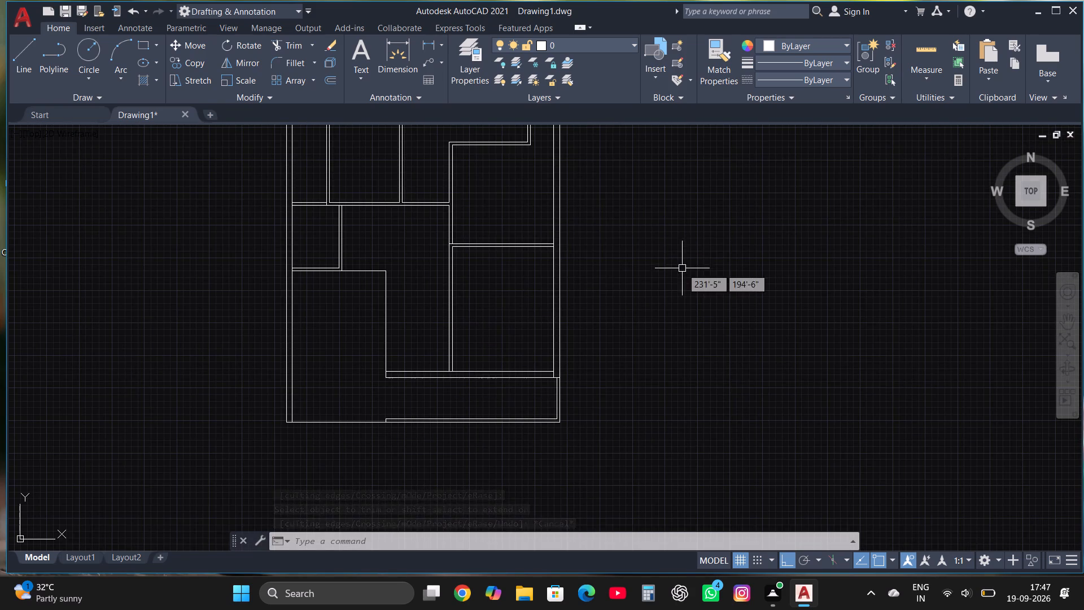
Open the tool palettes and insert the Door - Imperial block in the empty space left of the floor plan.
scroll(644, 412, down, 1)
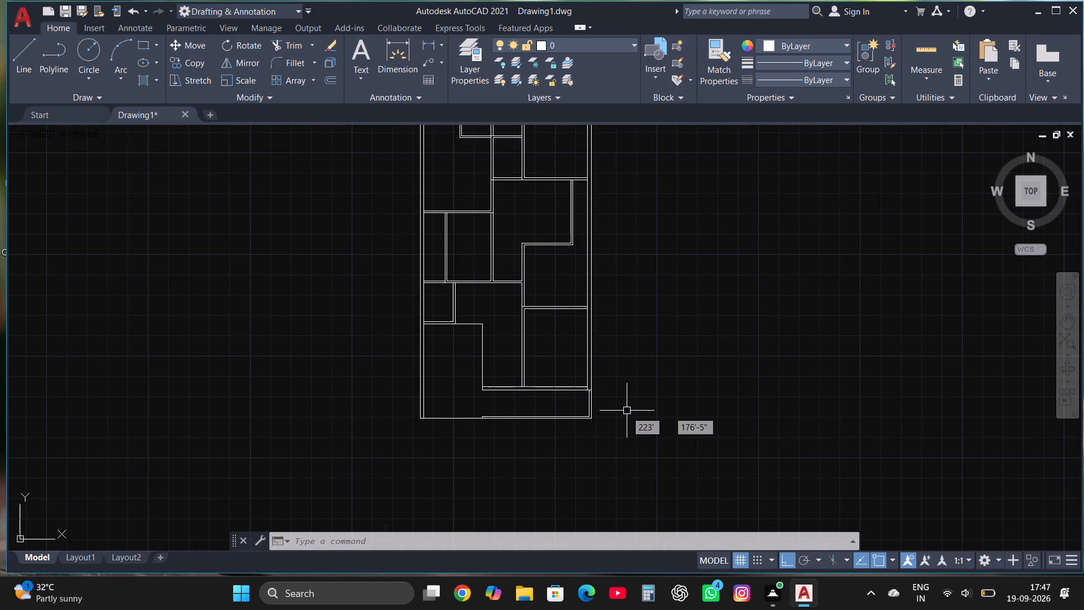
scroll(609, 438, down, 1)
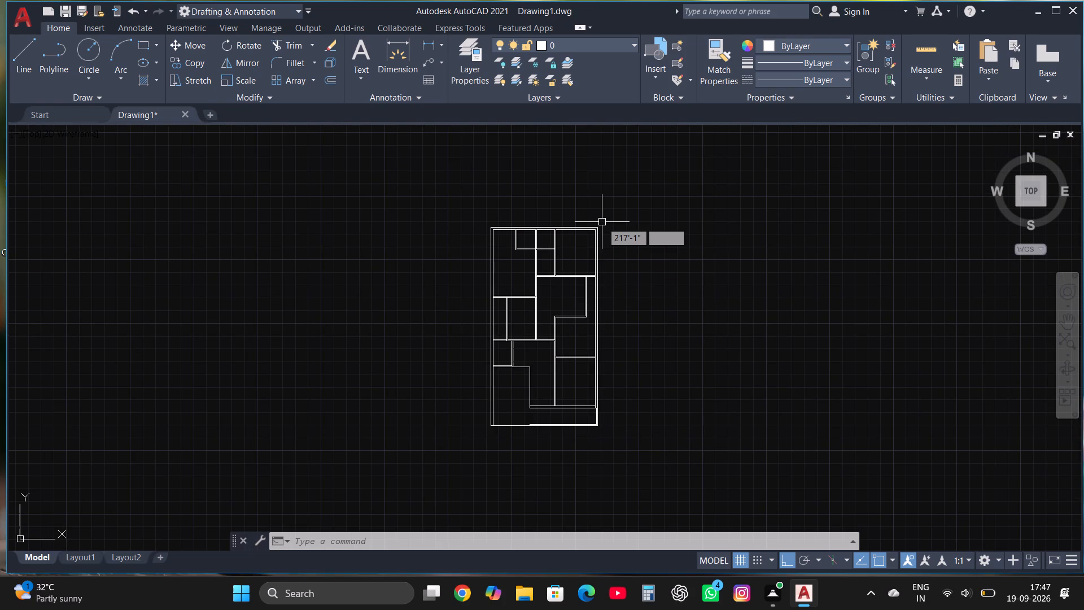
scroll(602, 222, up, 1)
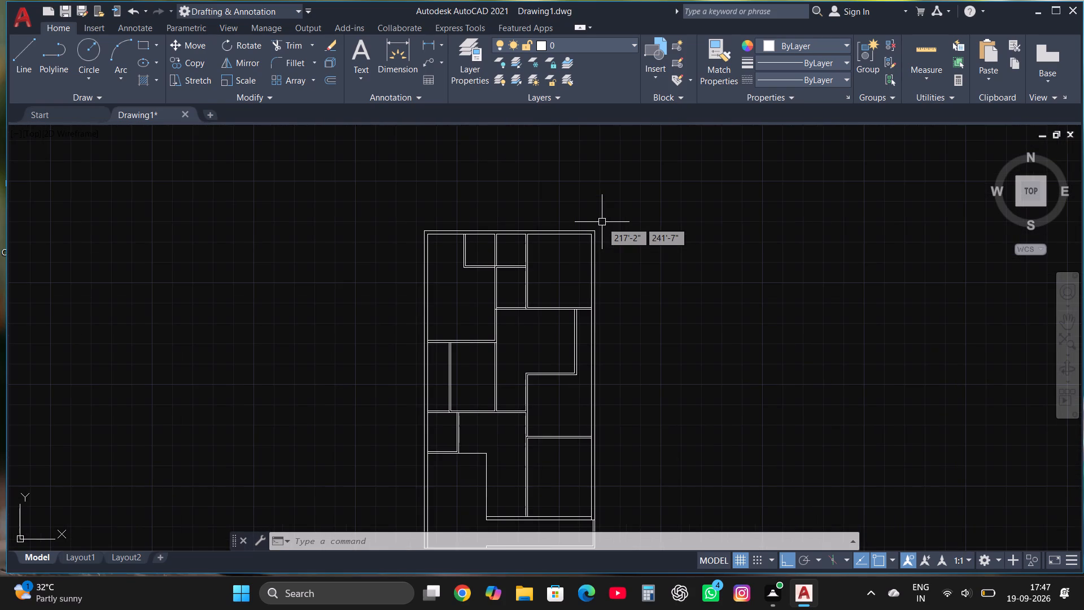
right_click(672, 277)
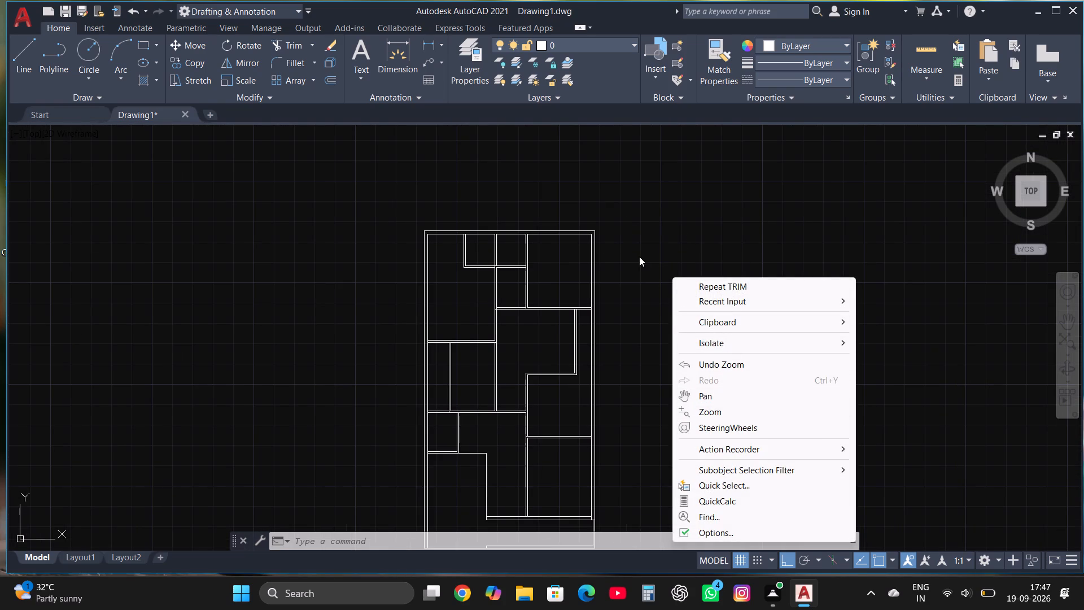
key(Escape)
text(TOOL)
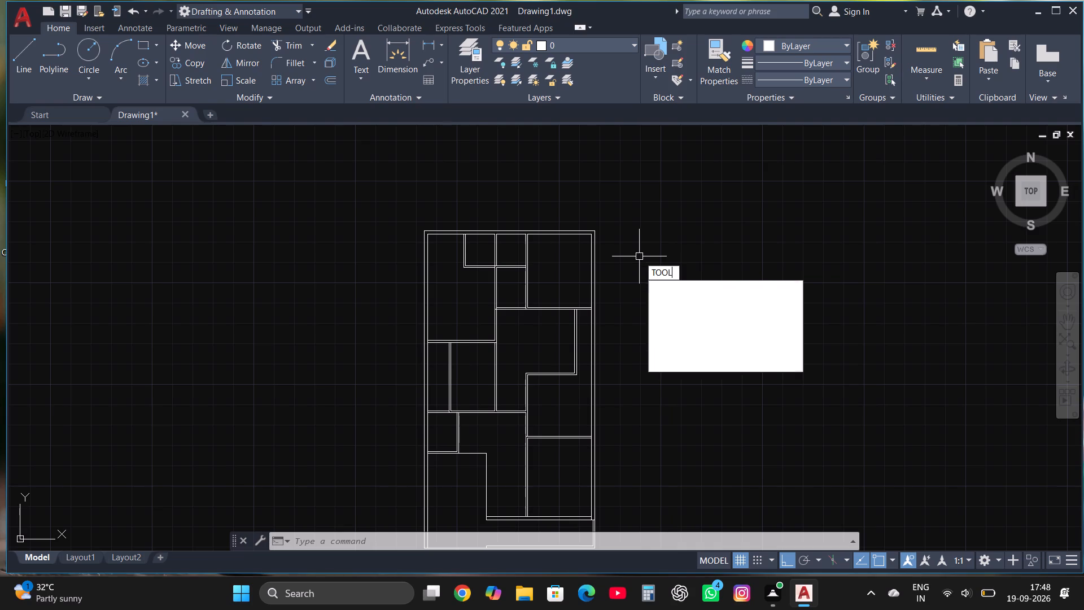
click(723, 289)
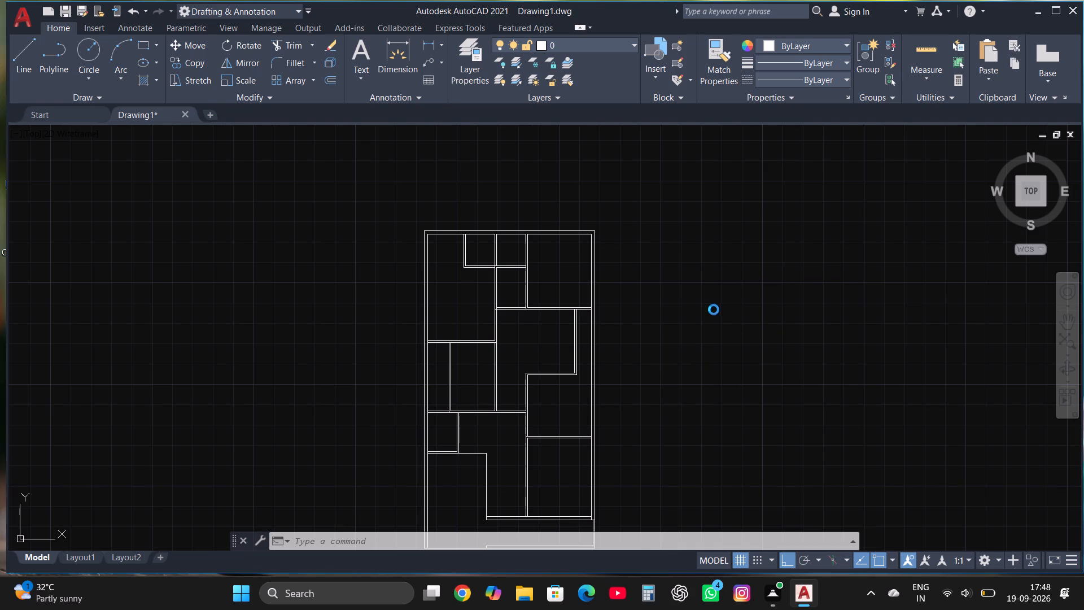
click(602, 121)
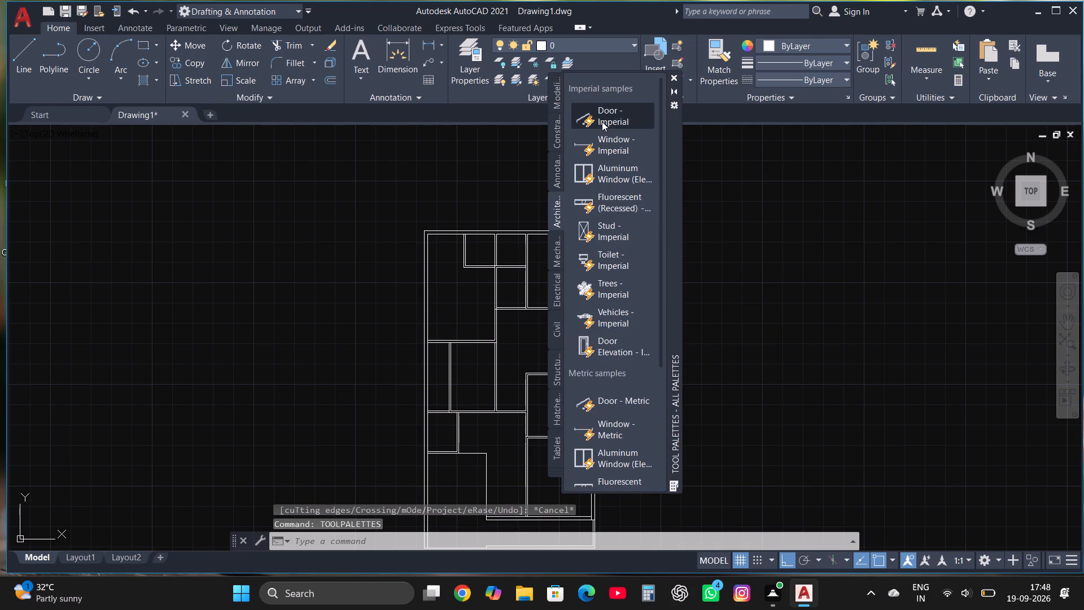
click(254, 346)
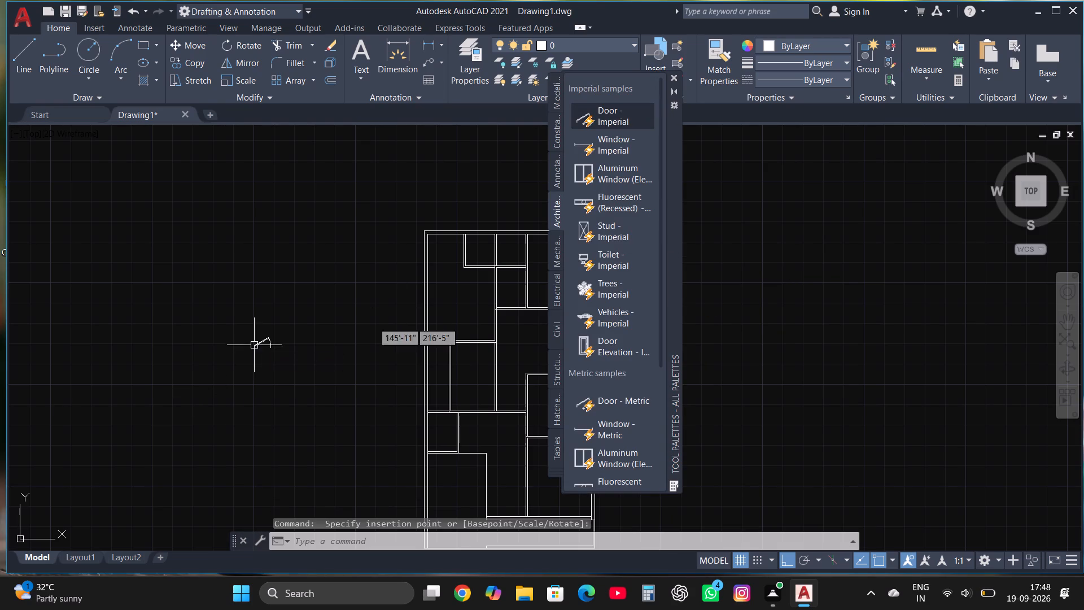
Insert the Toilet - Imperial block above the door, left of the floor plan, and close the tool palettes.
click(594, 265)
click(286, 251)
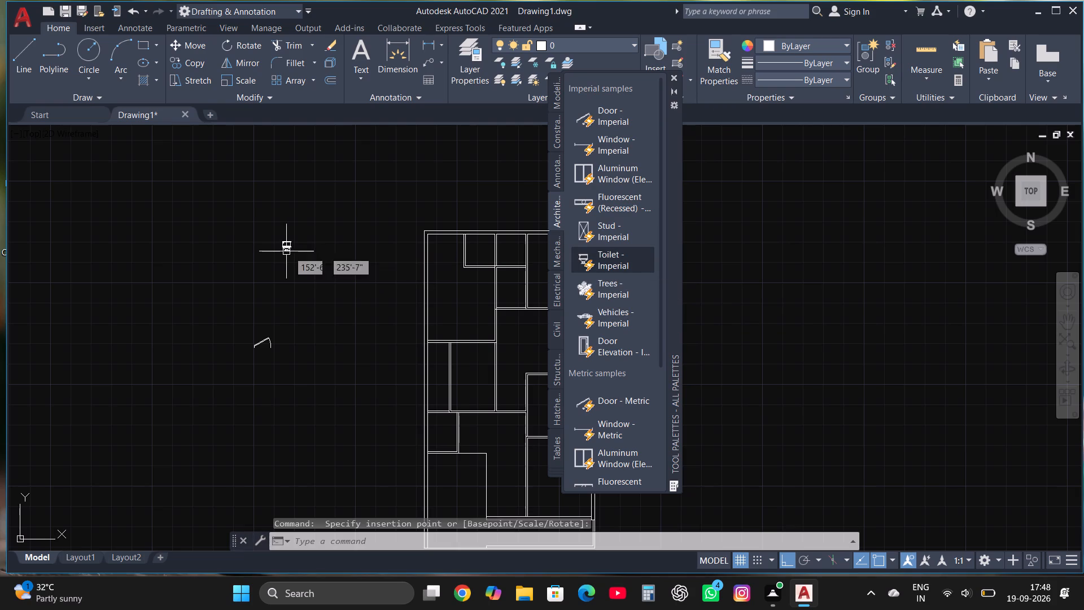
click(672, 74)
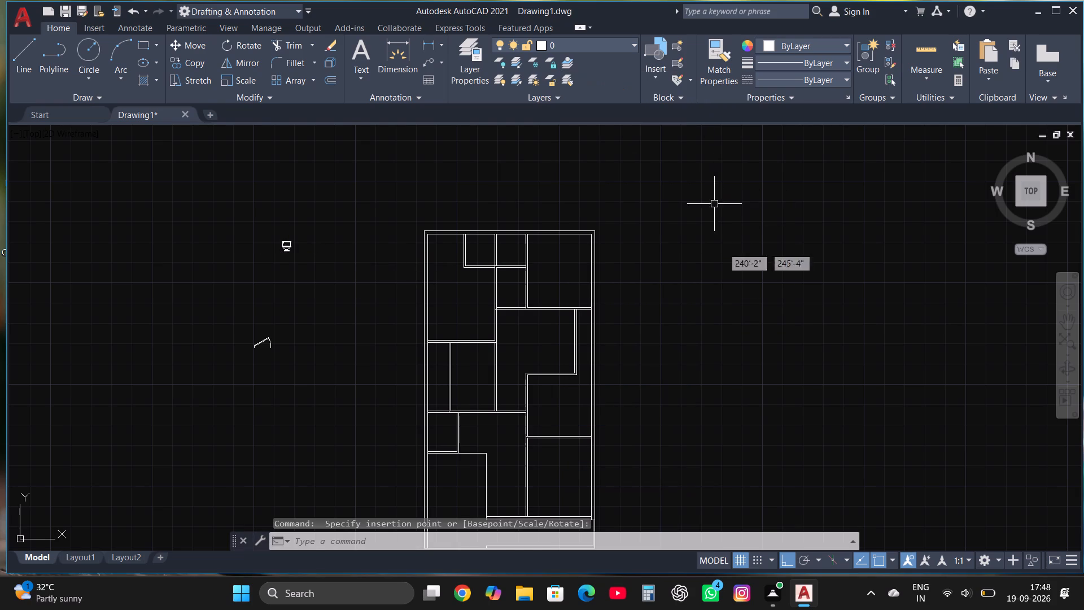
Set the door block's opening angle to Open 90º.
scroll(723, 274, down, 1)
scroll(368, 363, up, 2)
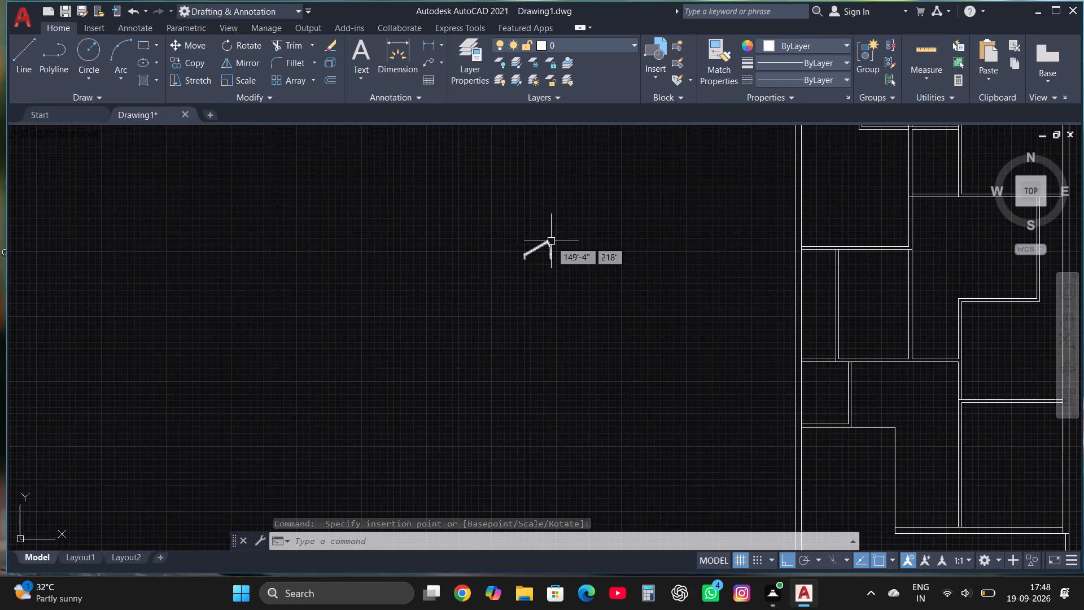
click(551, 241)
click(518, 246)
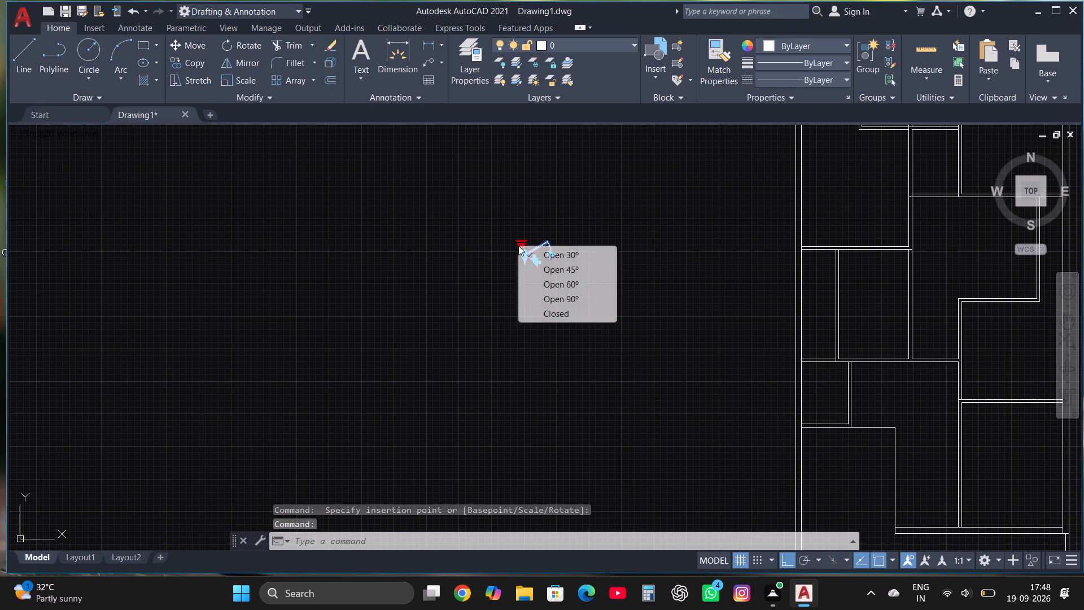
click(553, 298)
scroll(554, 332, down, 1)
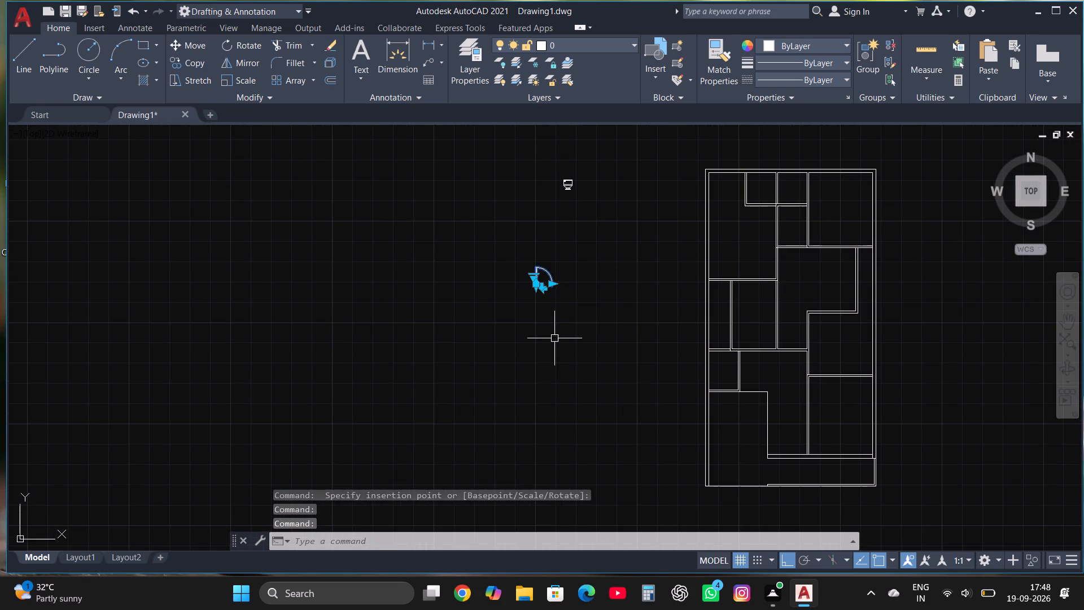
key(Escape)
Change the toilet block's view to Elongated (Plan).
click(561, 186)
scroll(561, 186, up, 1)
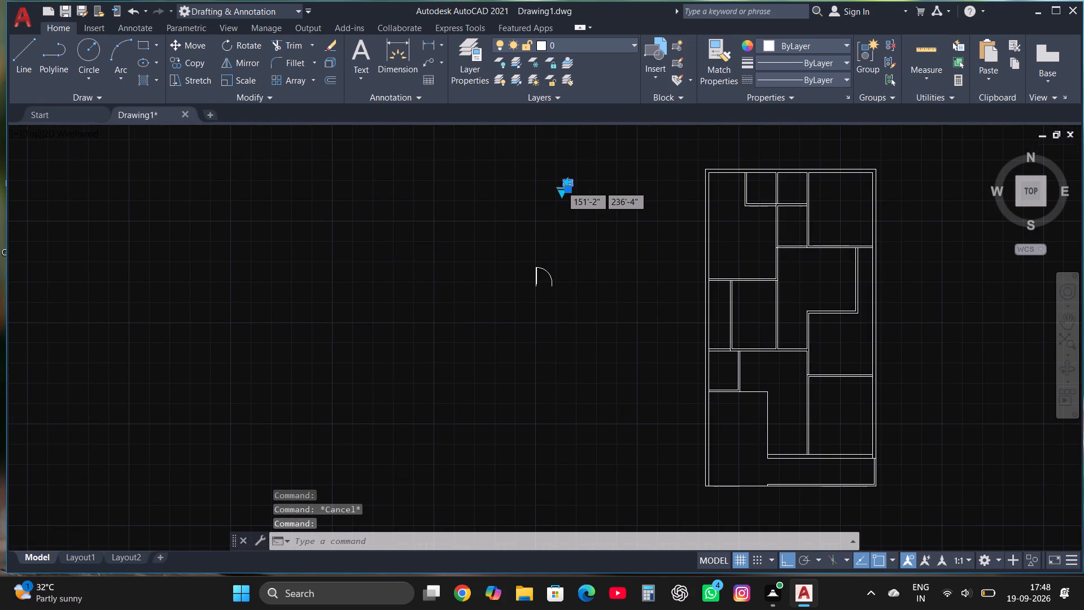
scroll(561, 186, up, 1)
click(562, 201)
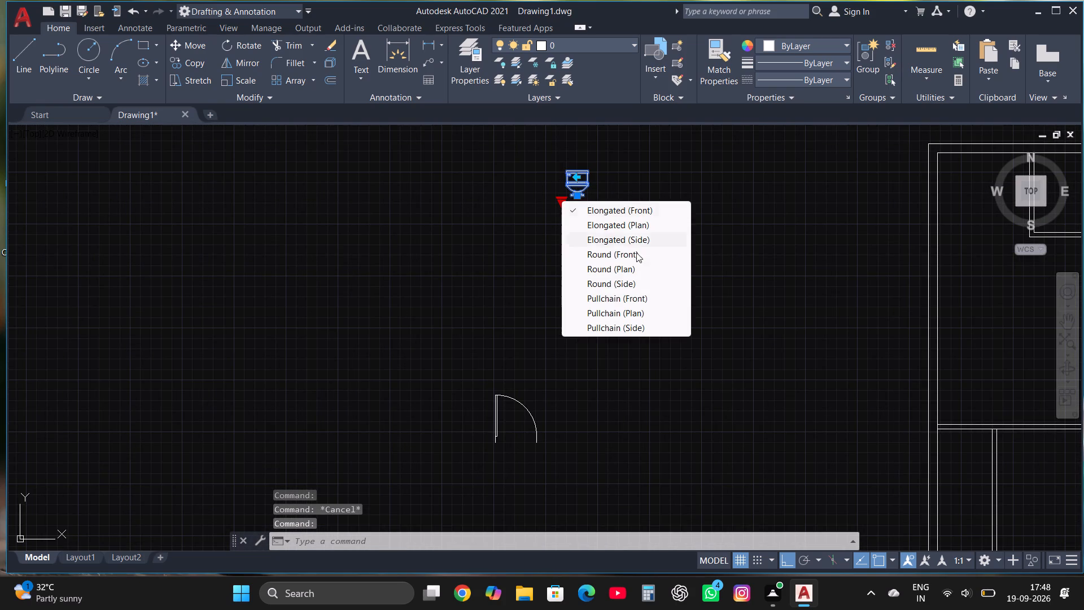
click(640, 219)
key(Escape)
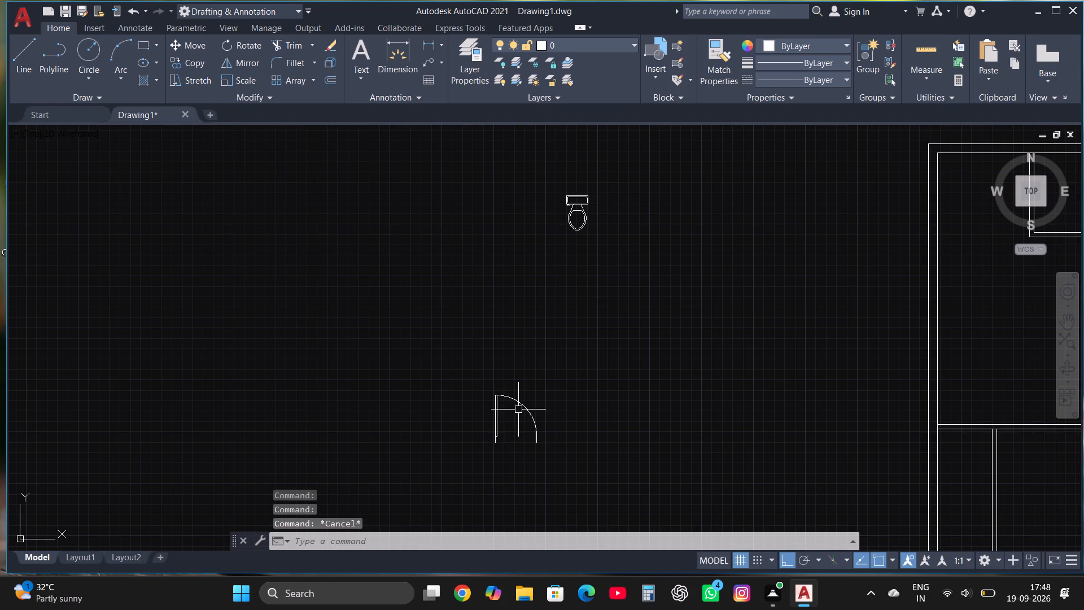
Rotate the door block 270° about its lower-left endpoint.
scroll(518, 409, down, 1)
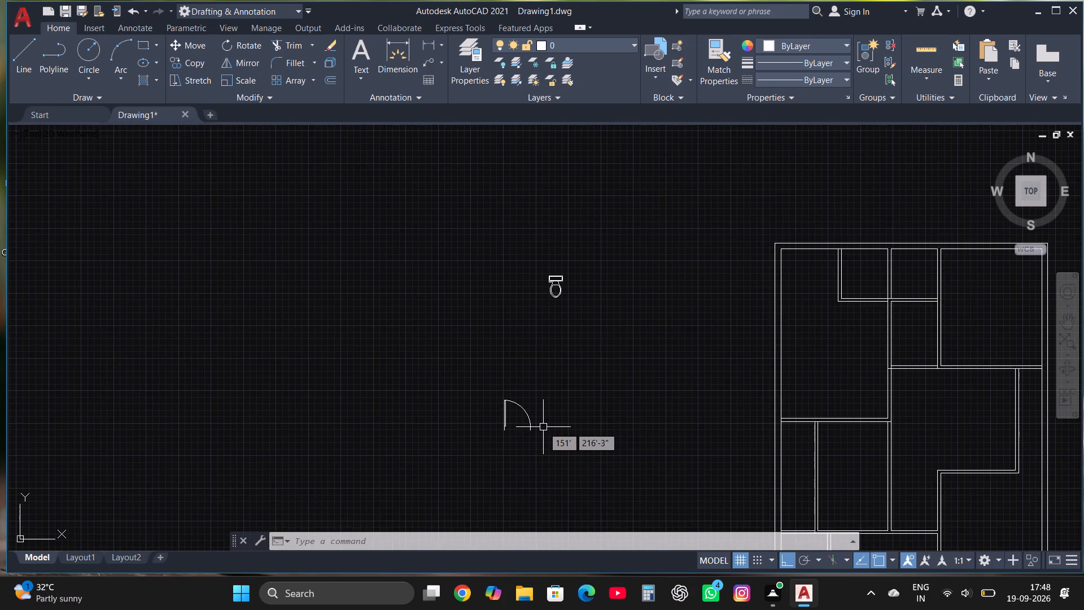
scroll(543, 427, down, 1)
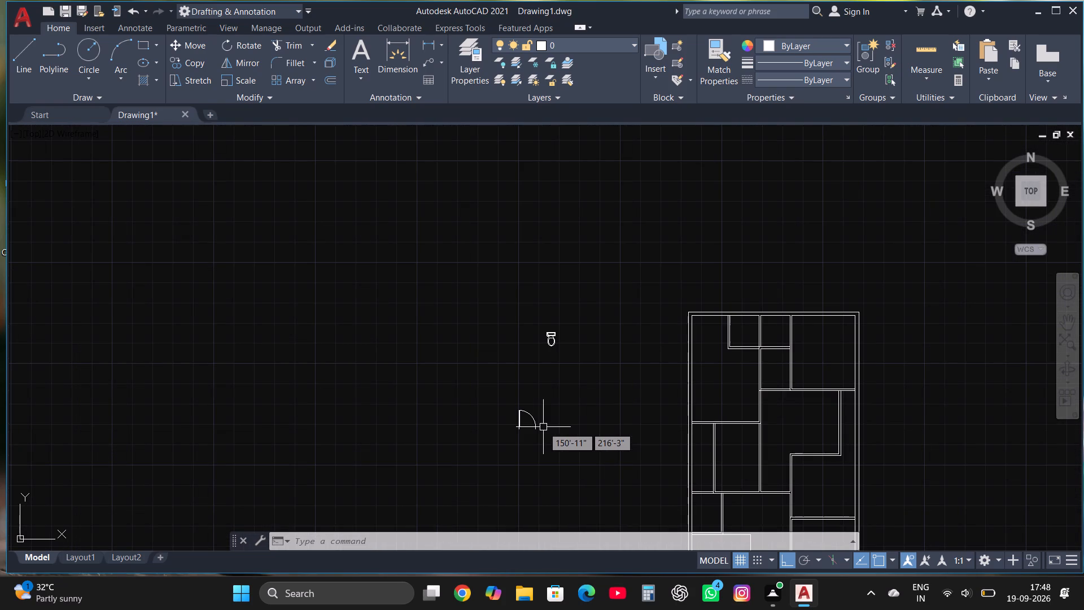
scroll(597, 409, up, 1)
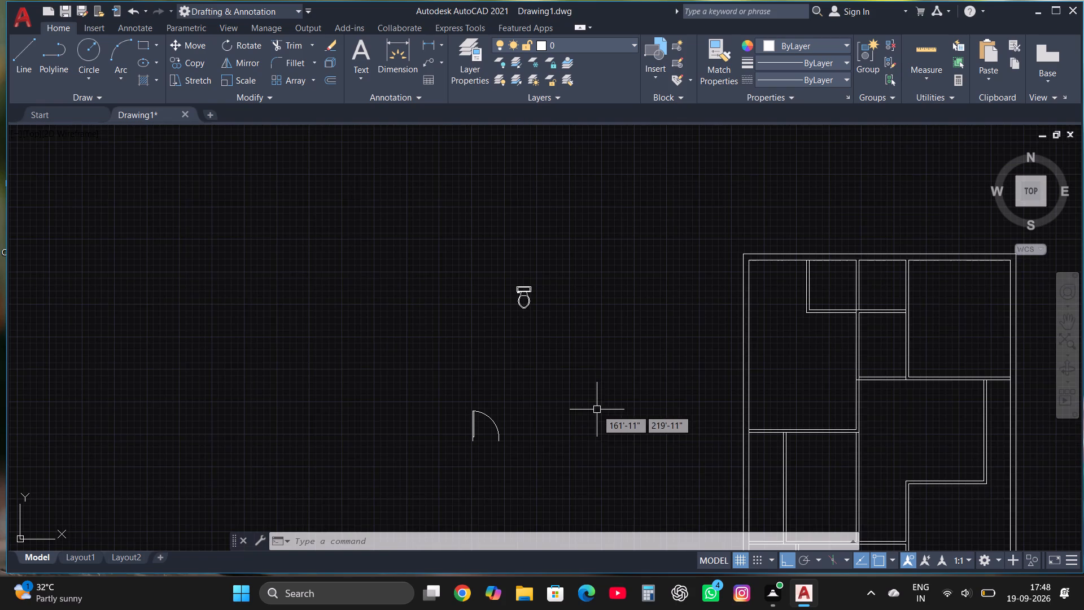
drag(543, 451, 536, 427)
click(449, 387)
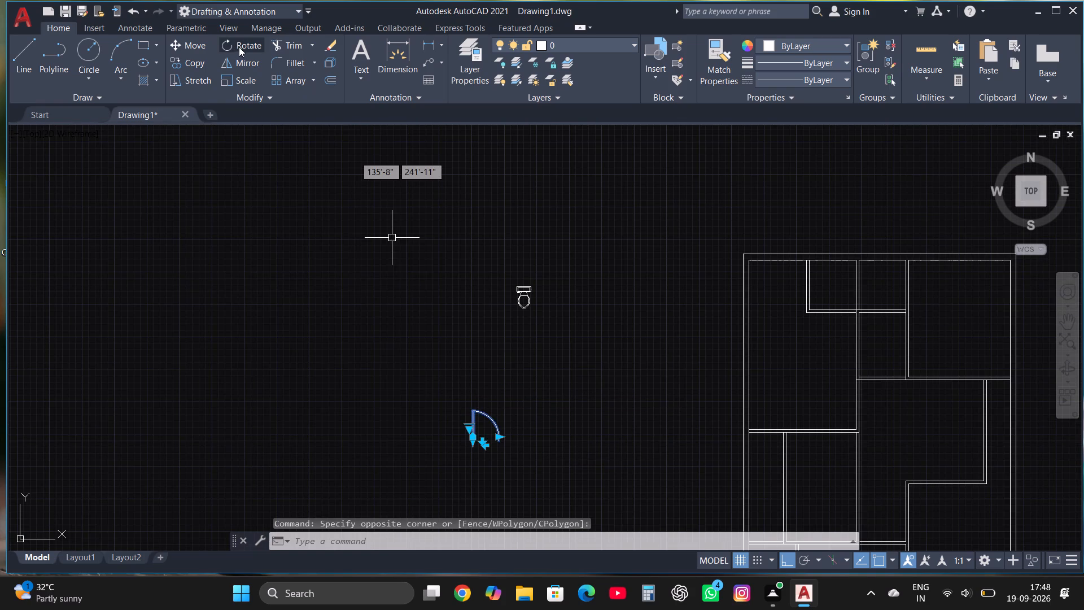
double_click(245, 46)
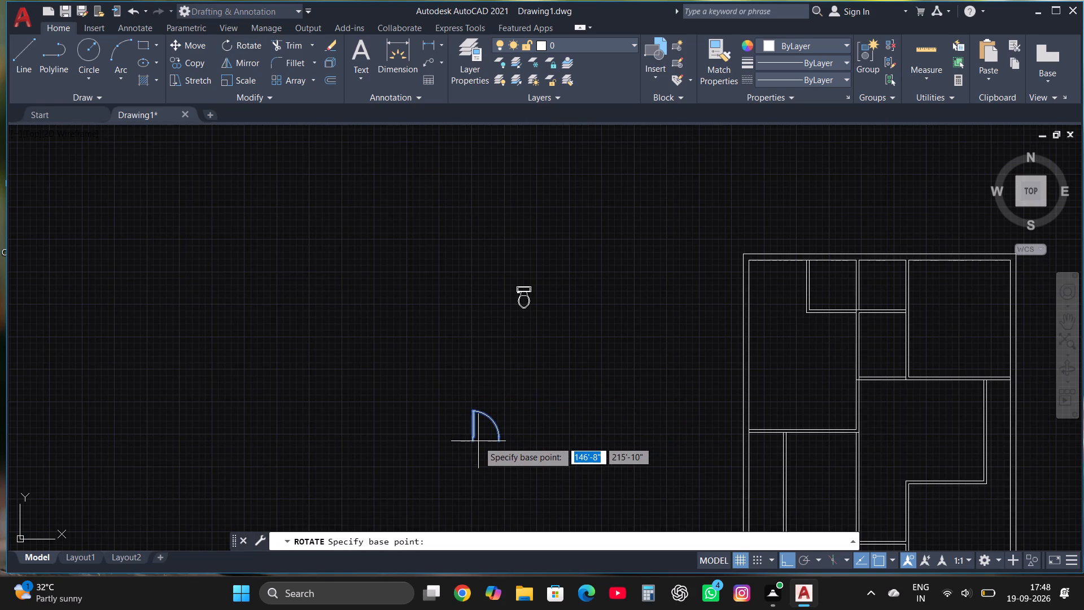
click(471, 439)
click(454, 489)
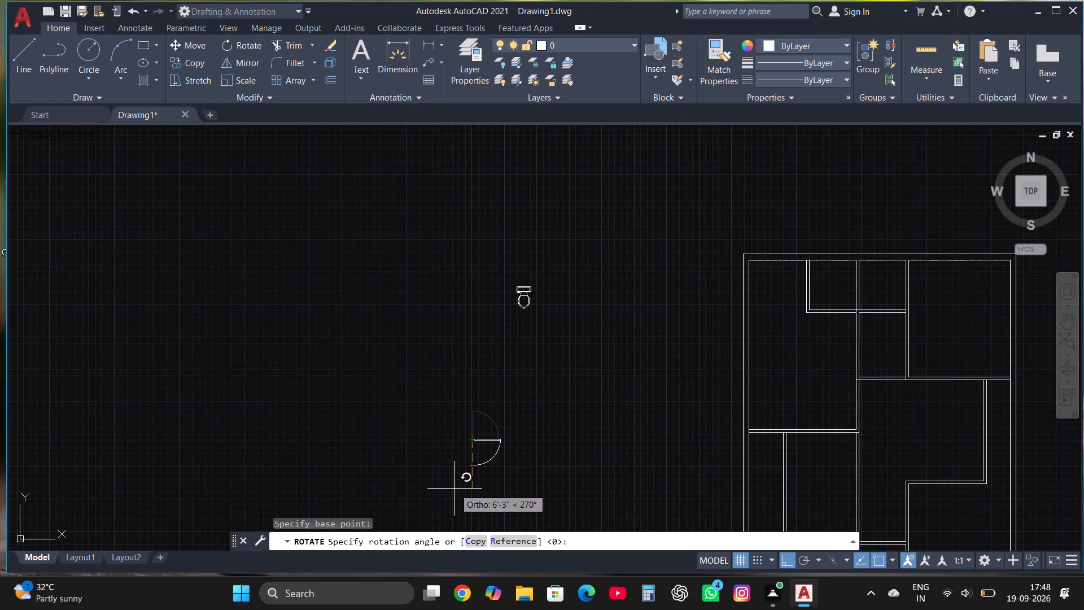
click(473, 443)
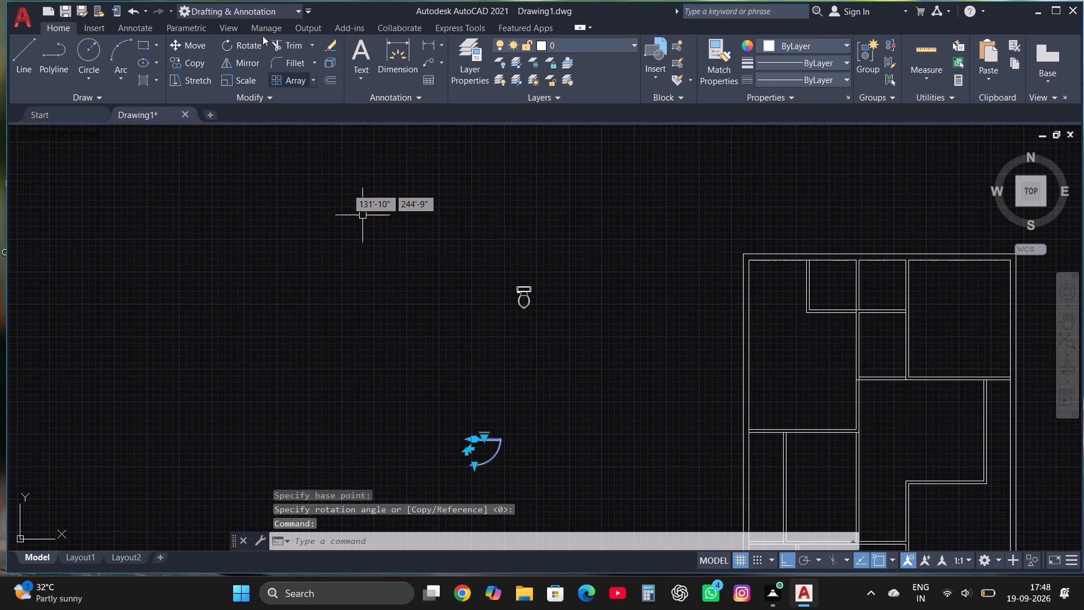
Move the door by its upper-left endpoint, with Ortho off, onto the central vertical partition's left face, just below the stepped wall's corner.
click(198, 38)
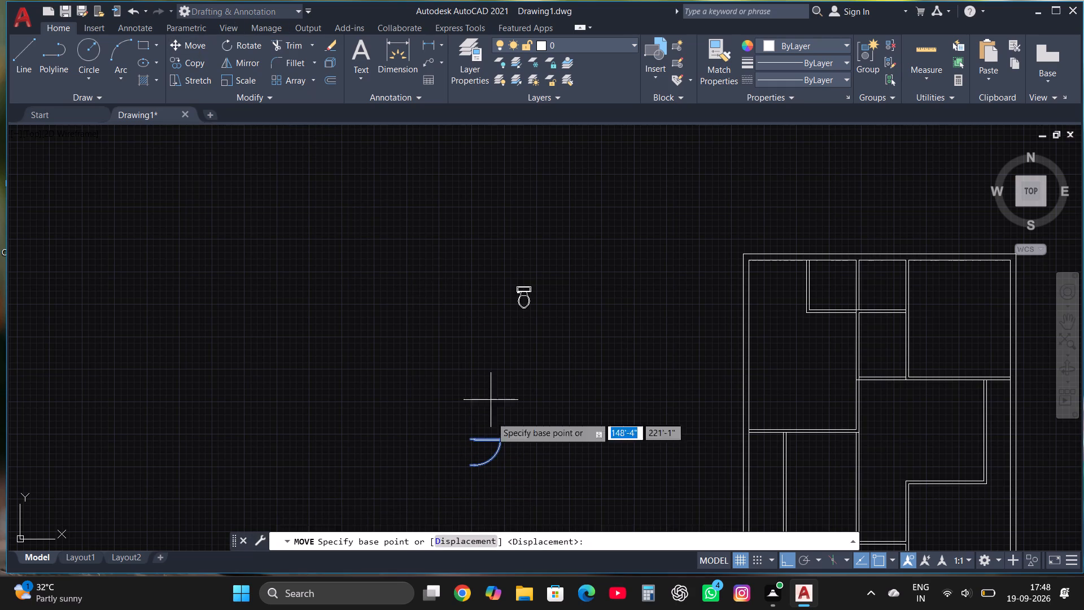
scroll(501, 455, up, 4)
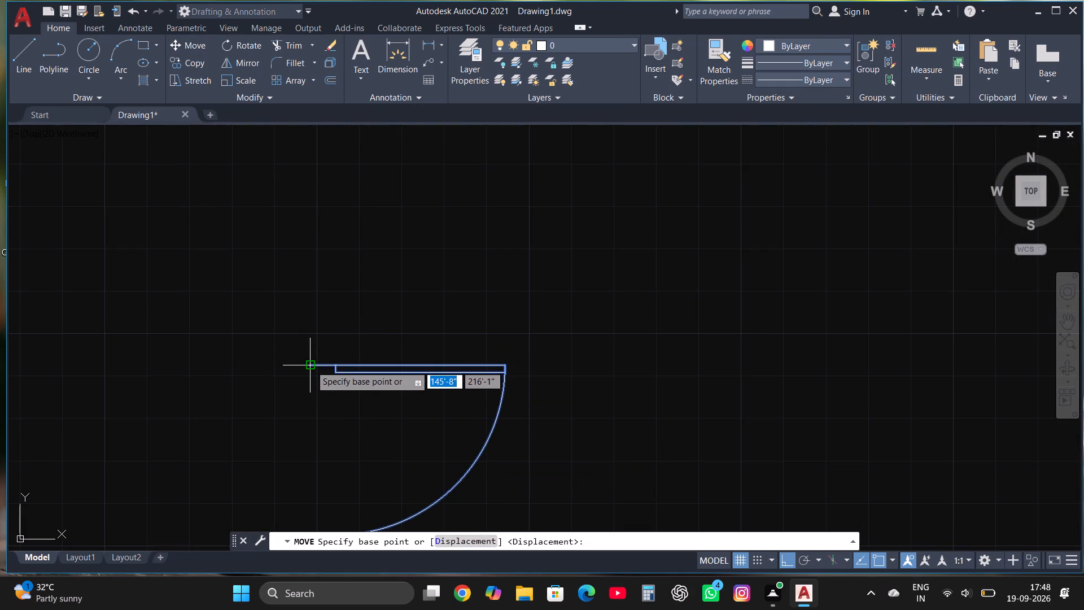
click(311, 366)
scroll(453, 329, down, 3)
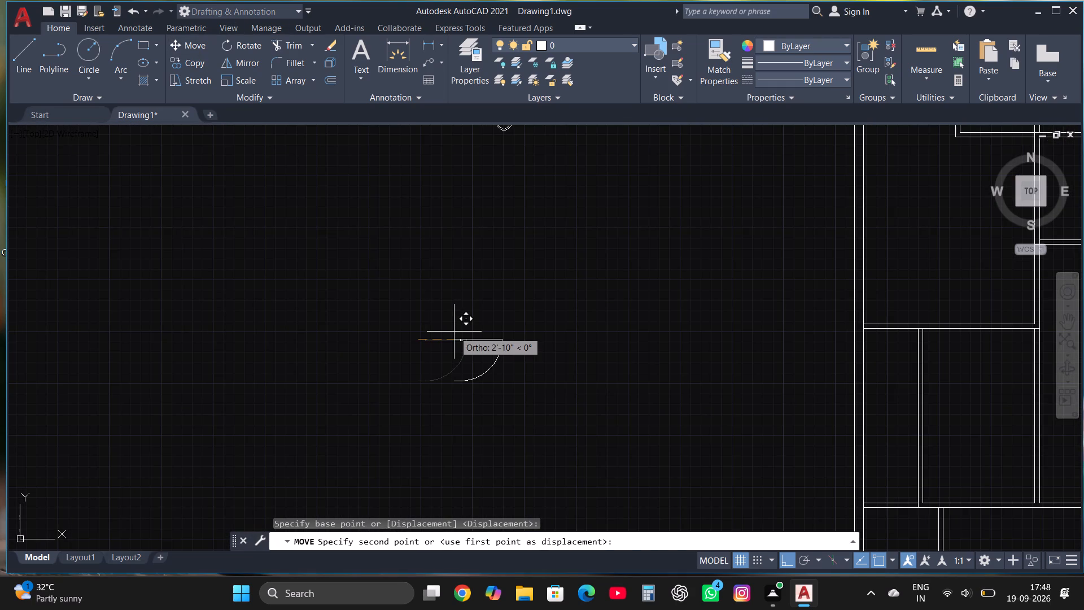
key(F8)
scroll(454, 332, down, 2)
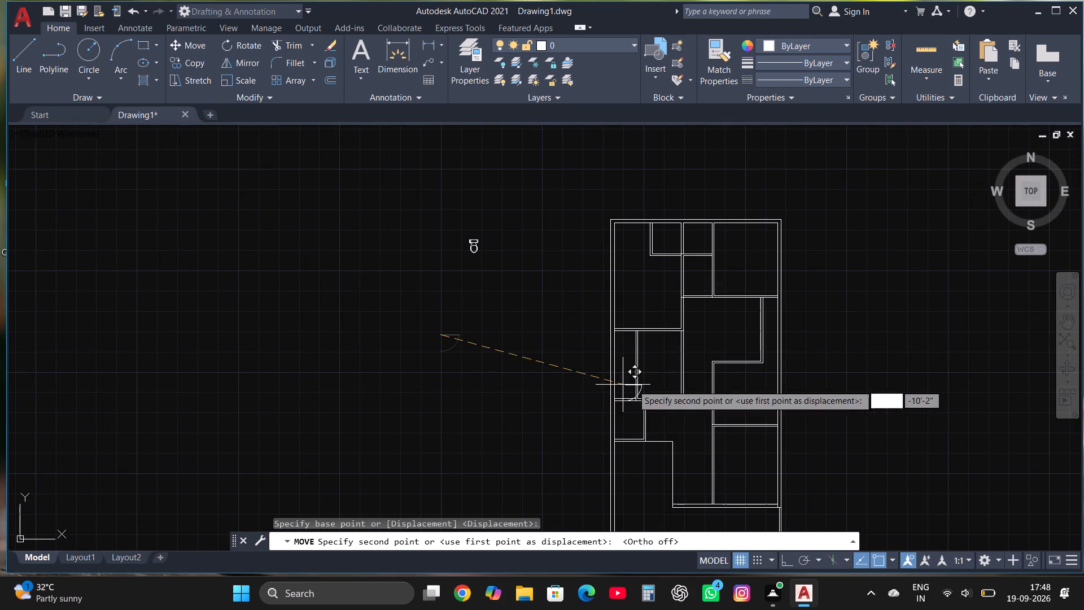
scroll(741, 384, up, 3)
scroll(649, 327, up, 3)
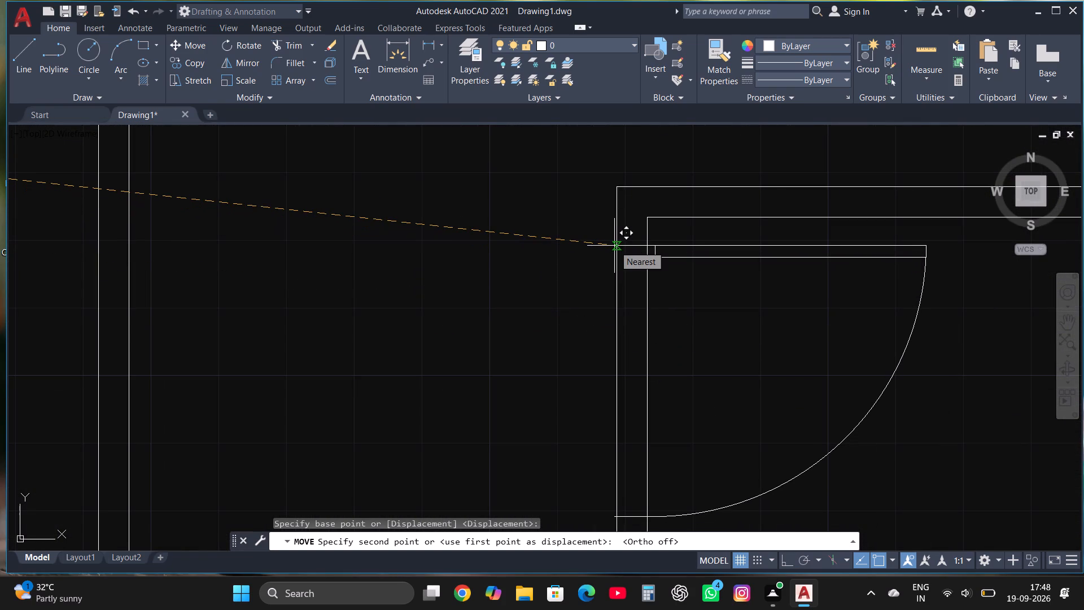
click(618, 251)
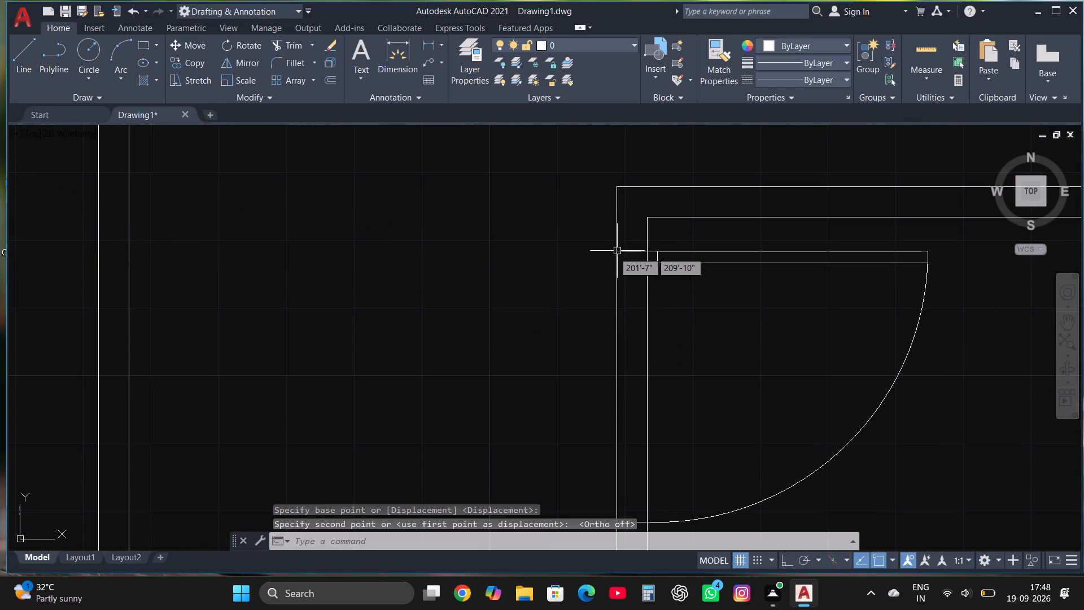
Copy the door block from the central vertical partition to three spots outside the plan's left wall, using the Multiple option.
scroll(595, 289, down, 4)
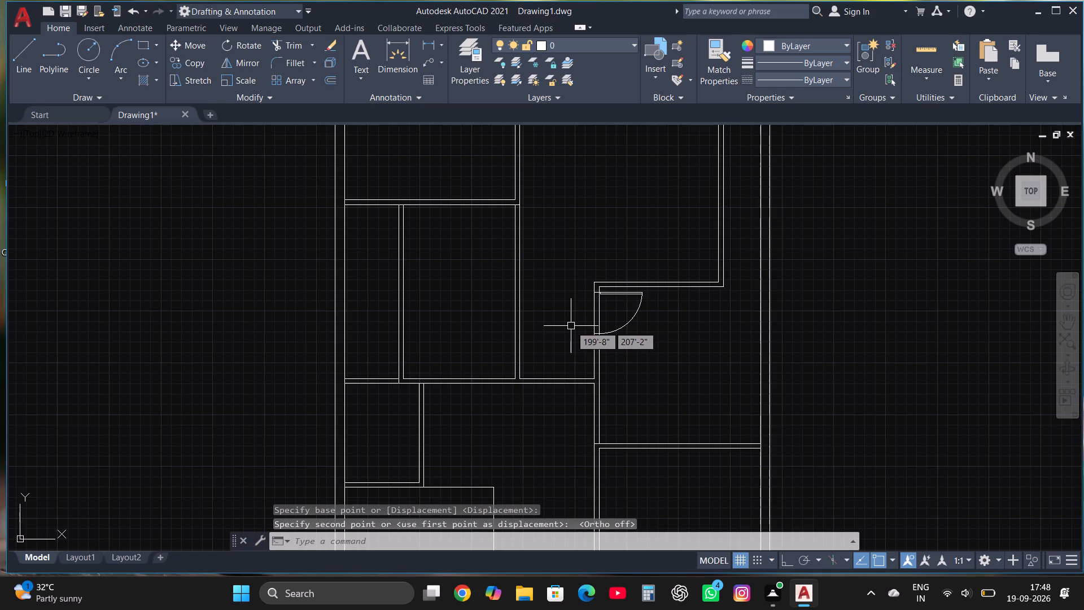
scroll(569, 333, down, 2)
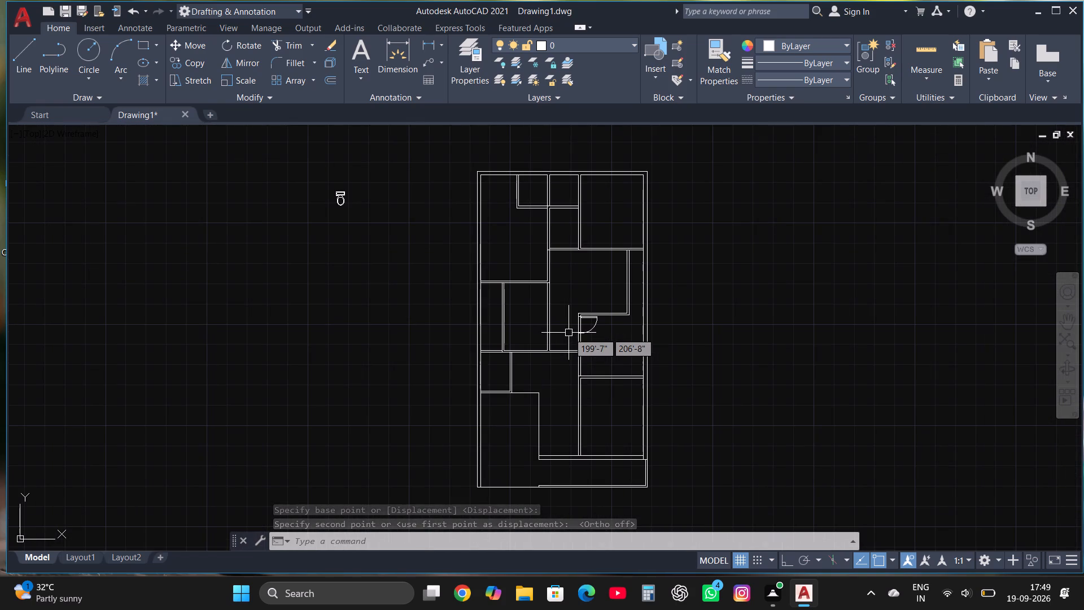
scroll(584, 339, up, 1)
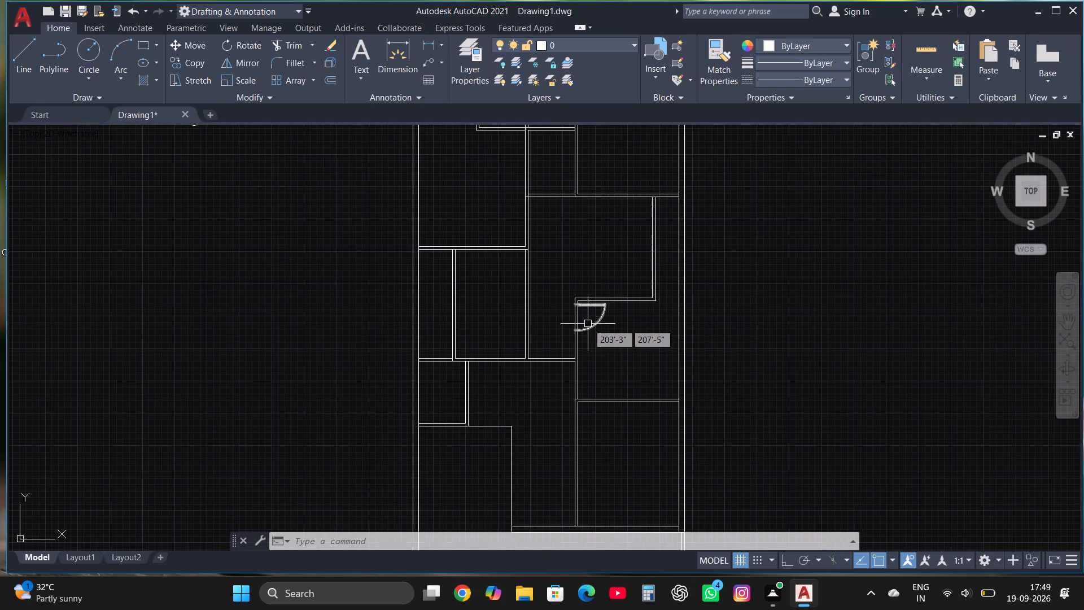
click(588, 323)
click(610, 329)
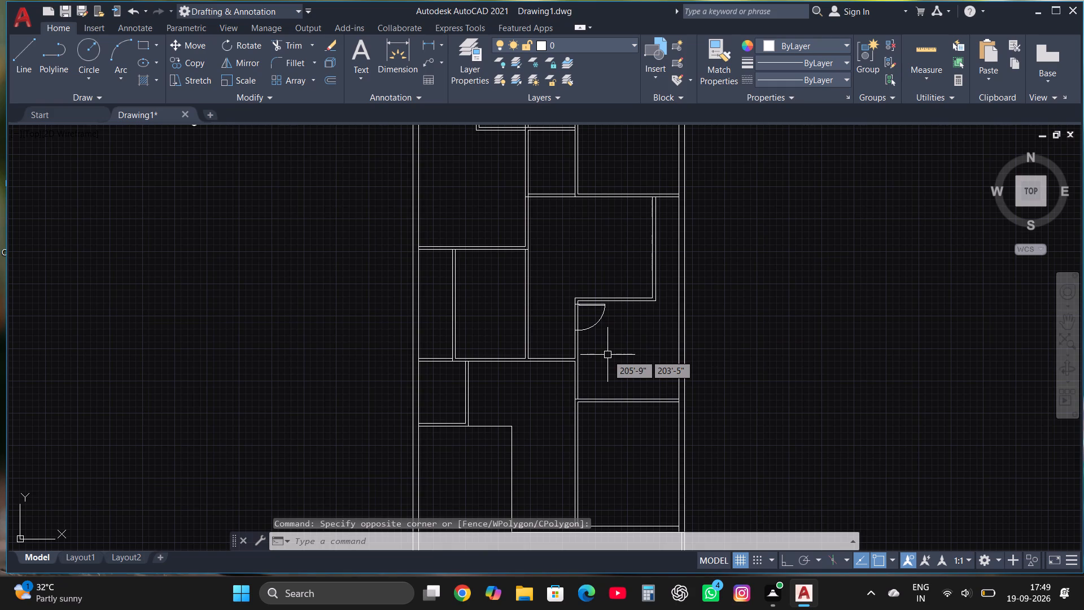
click(598, 316)
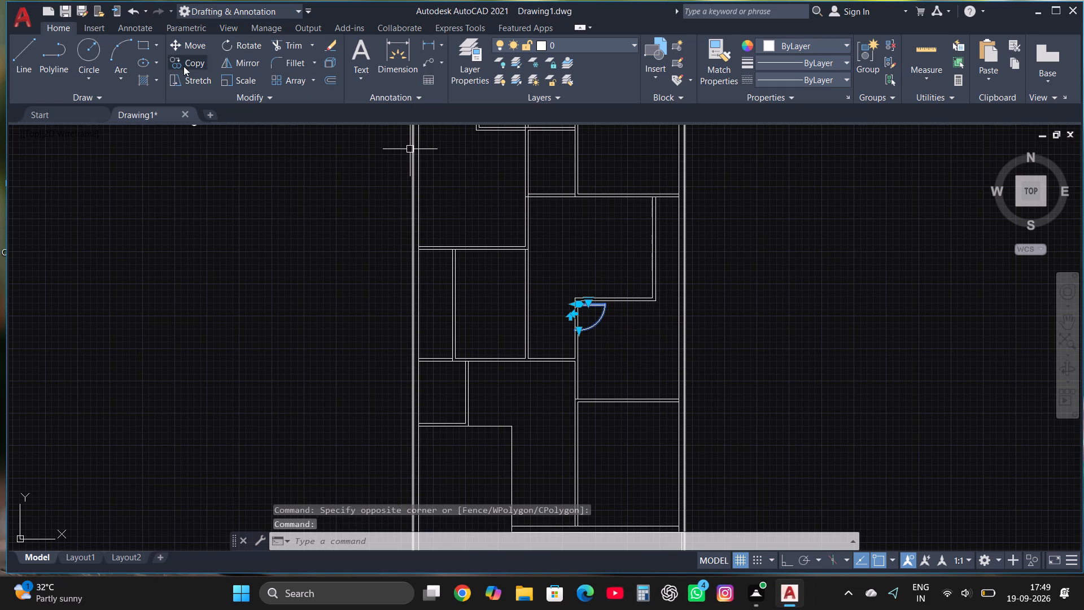
double_click(189, 63)
click(545, 546)
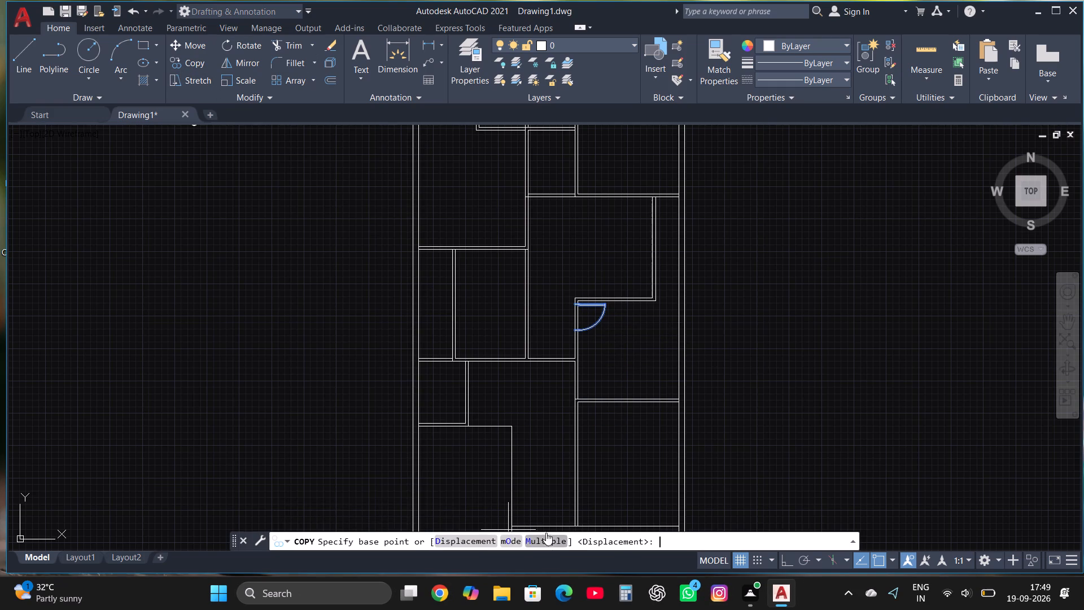
click(595, 313)
click(162, 352)
click(231, 430)
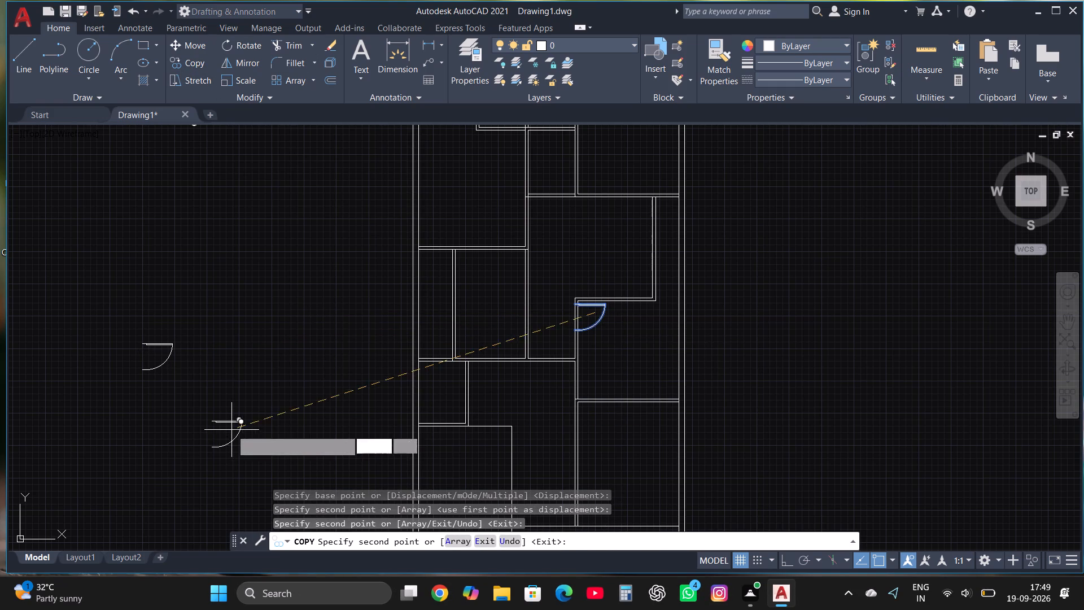
click(245, 284)
key(Escape)
Rotate the uppermost of the three door copies 90° with Ortho on.
scroll(260, 291, down, 2)
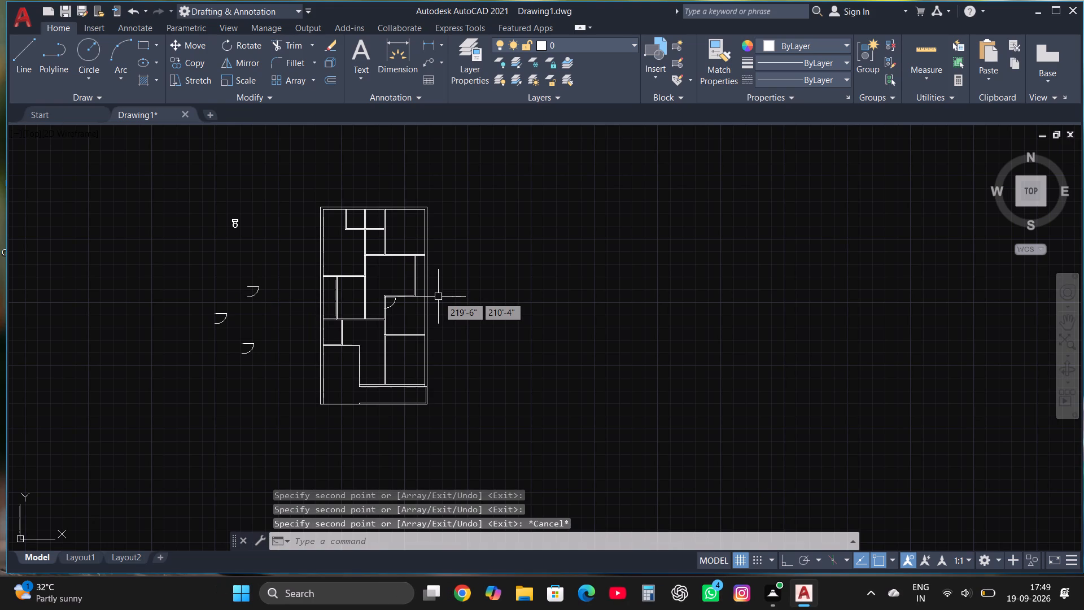
scroll(253, 301, up, 2)
click(247, 263)
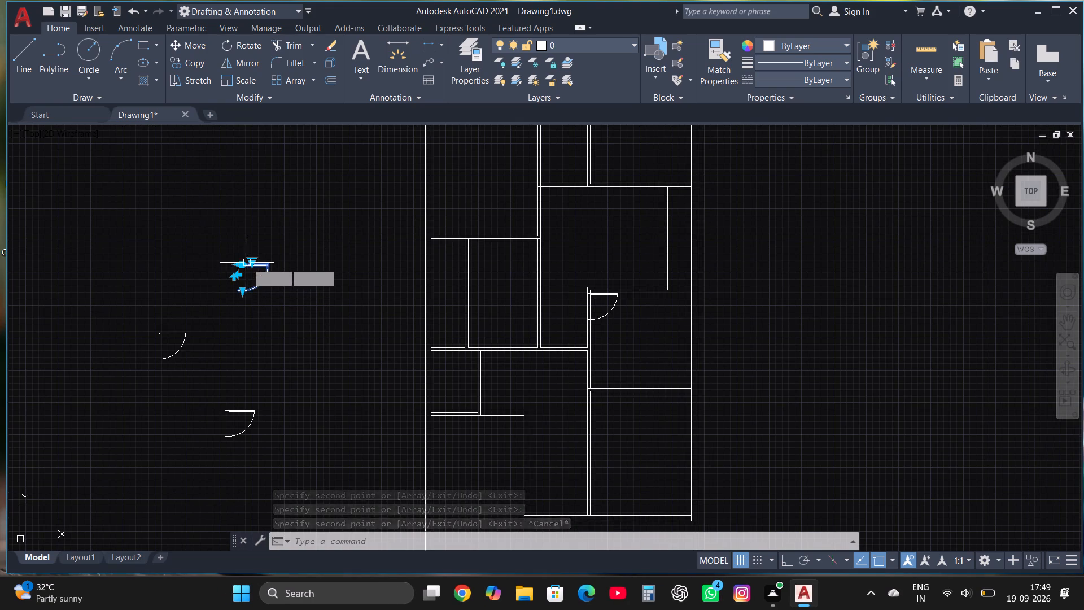
click(237, 43)
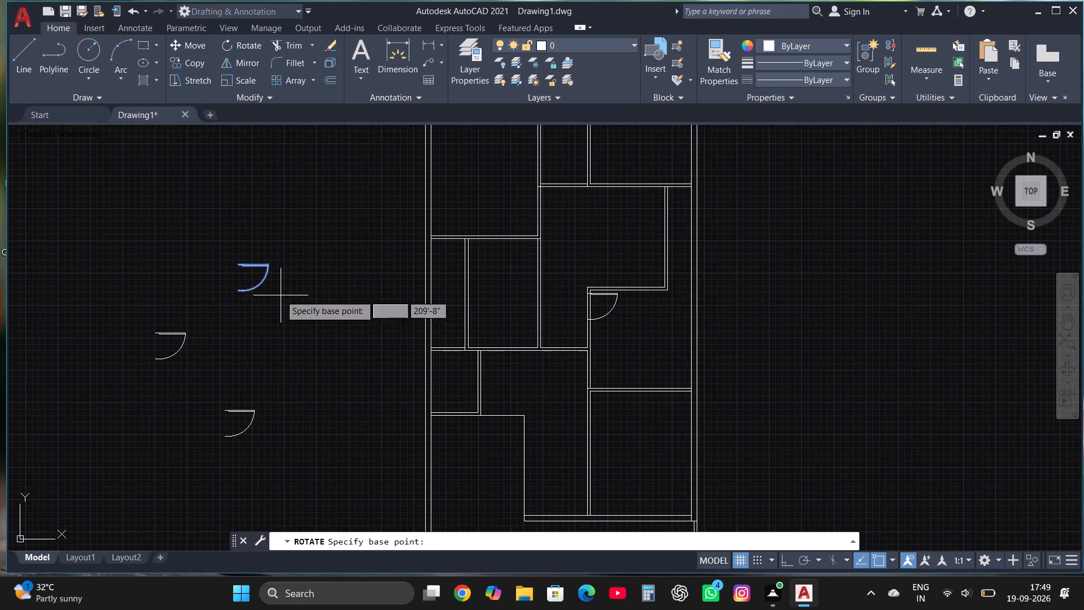
click(270, 274)
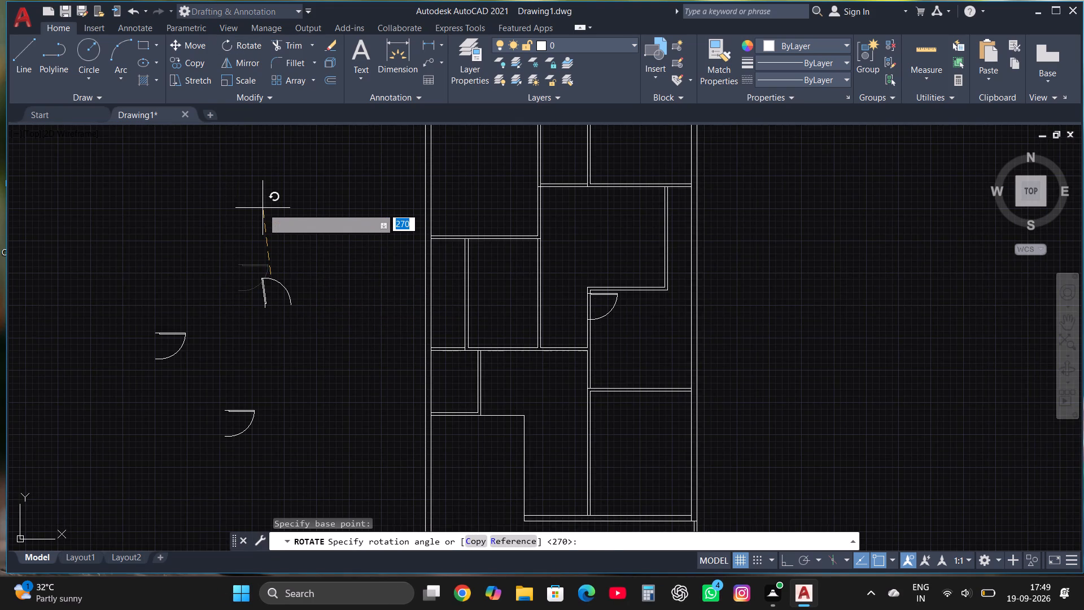
key(F8)
click(263, 208)
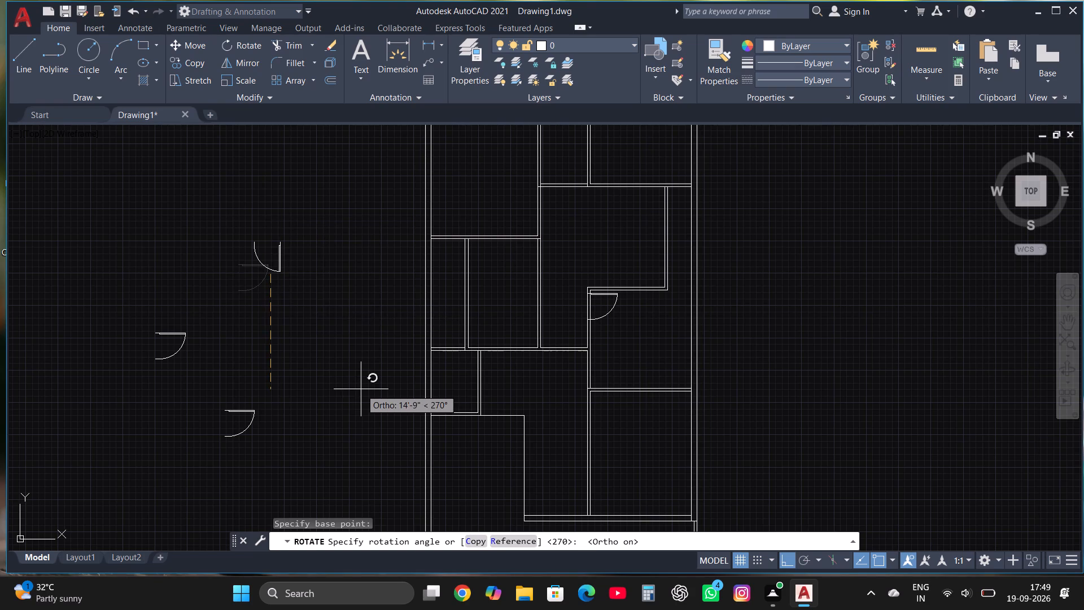
scroll(362, 408, down, 1)
scroll(309, 349, up, 2)
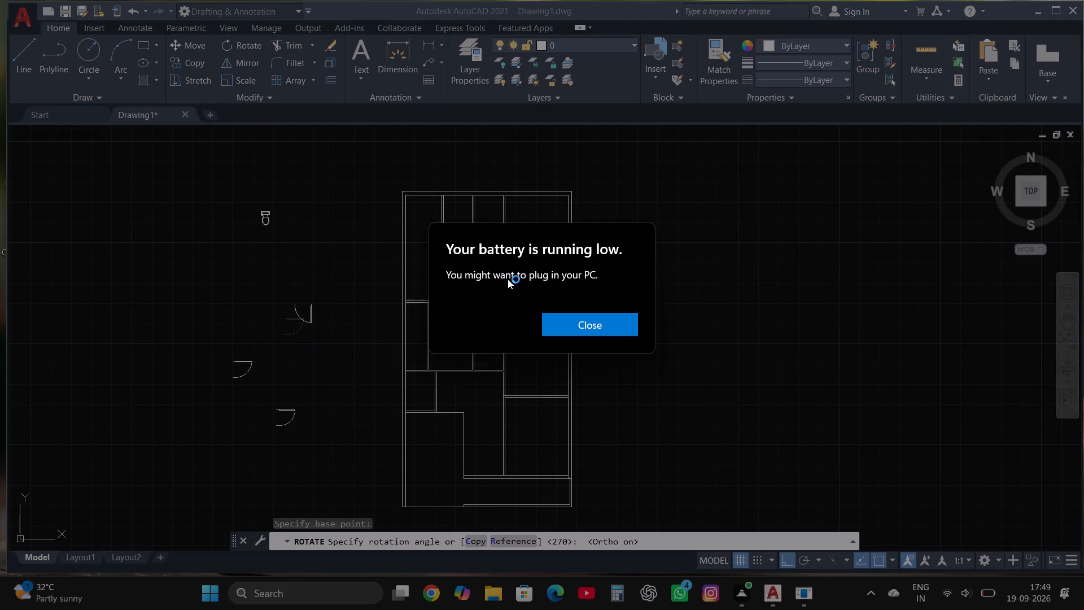
click(558, 327)
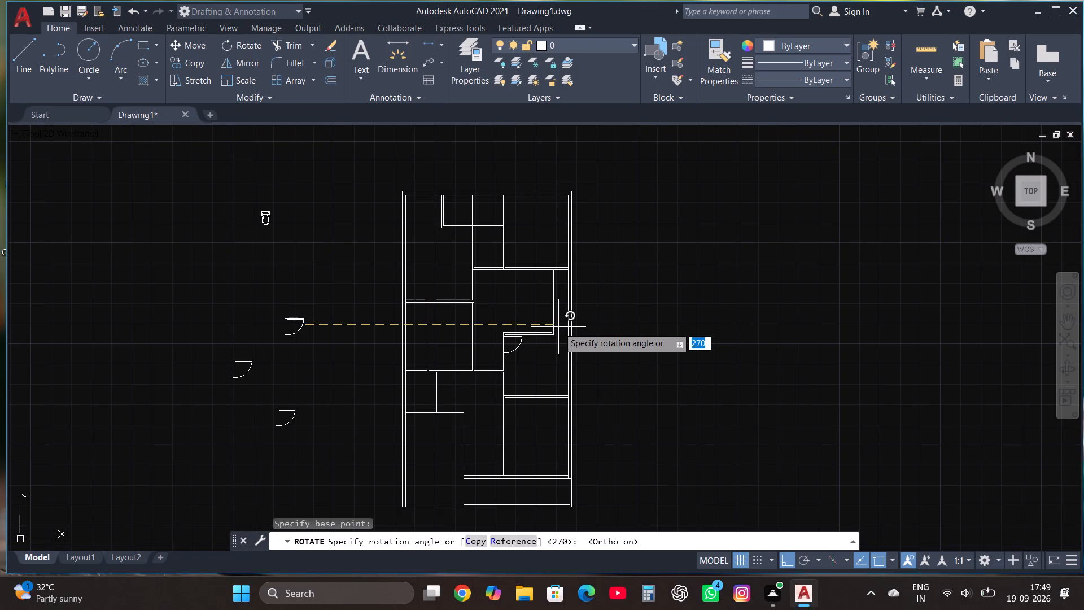
click(336, 159)
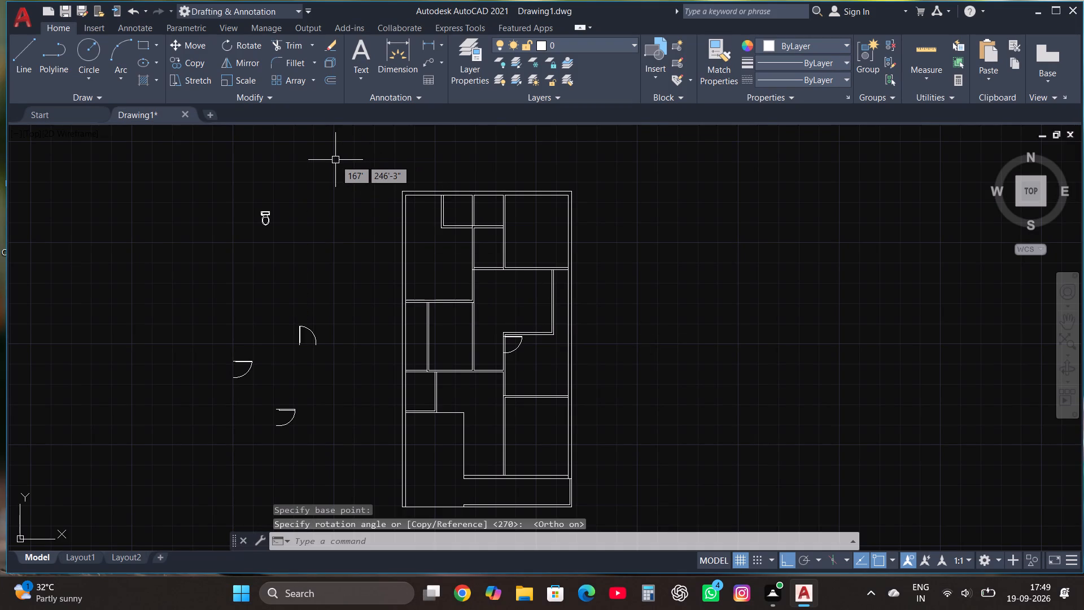
Move the rotated door by its lower-left endpoint, with Ortho off, onto the lower face of the upper-right room's bottom wall, just beside its left corner.
scroll(339, 326, up, 2)
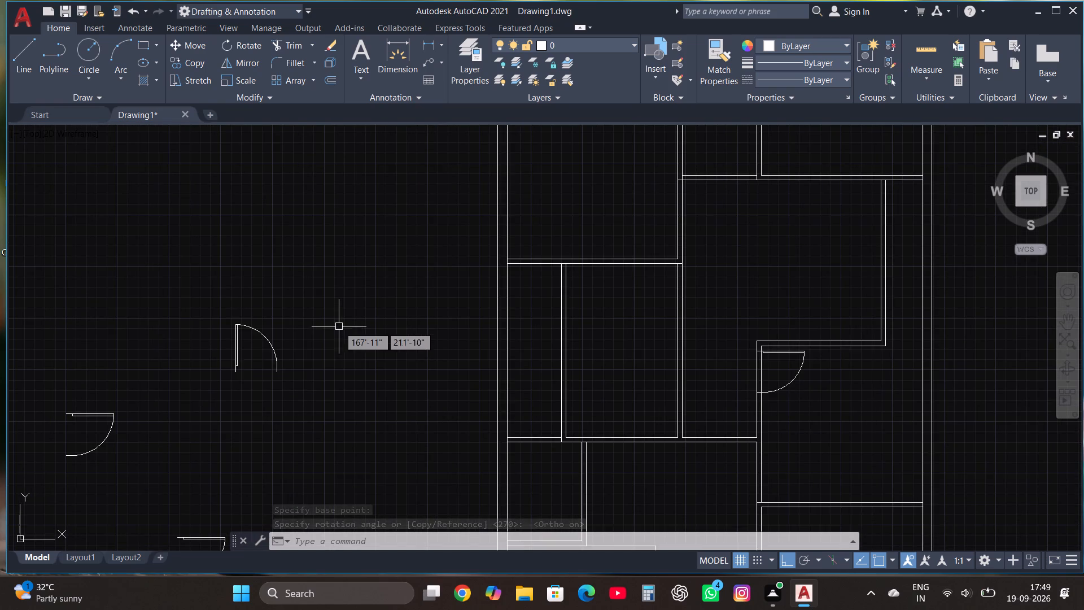
click(229, 334)
click(247, 344)
click(235, 330)
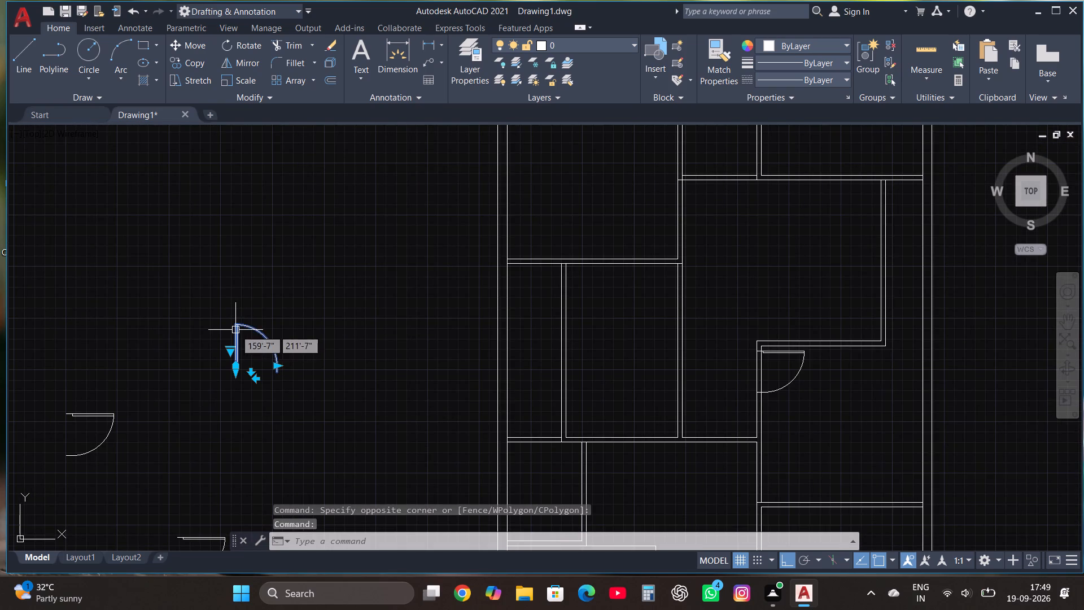
click(199, 45)
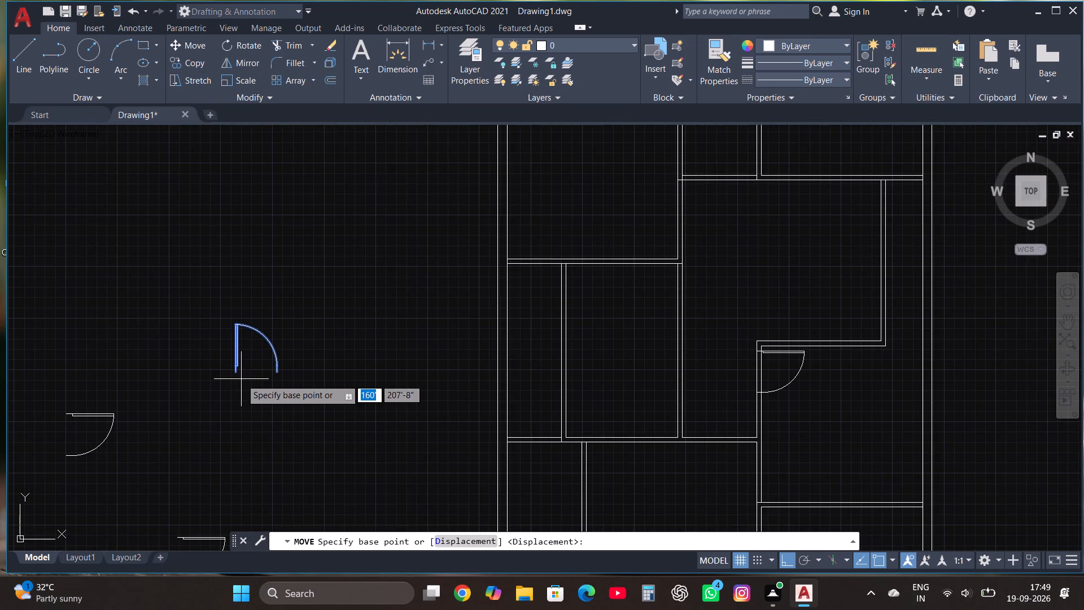
click(236, 372)
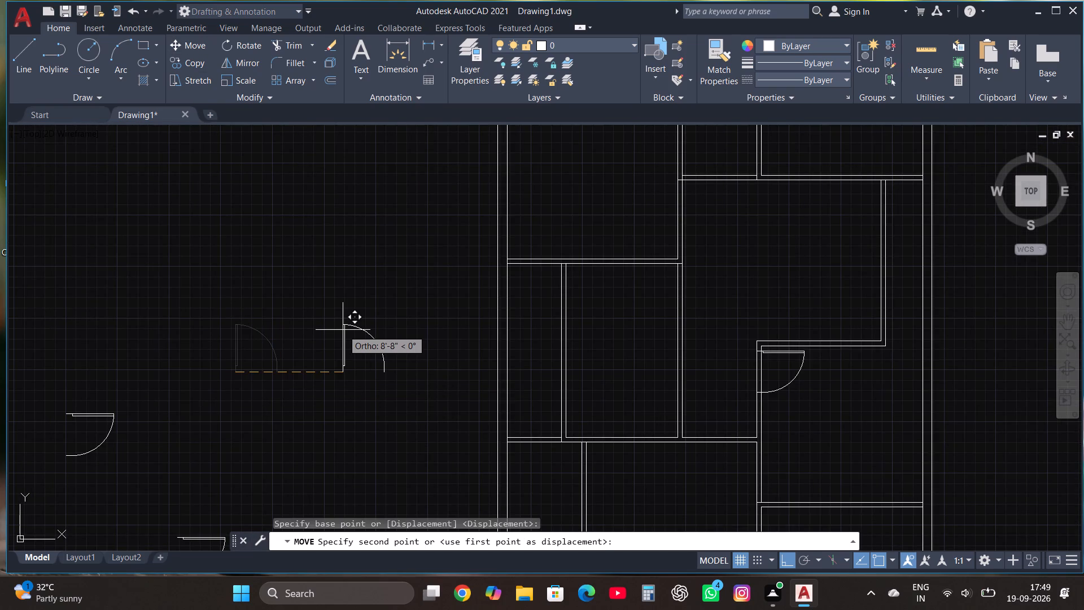
key(F8)
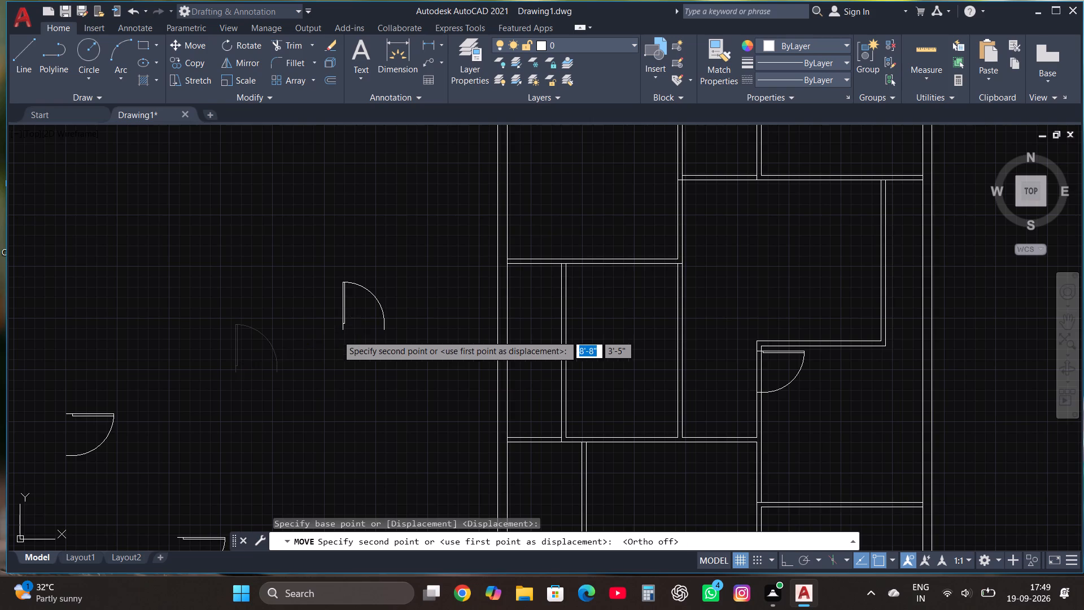
scroll(319, 380, down, 1)
scroll(610, 237, up, 1)
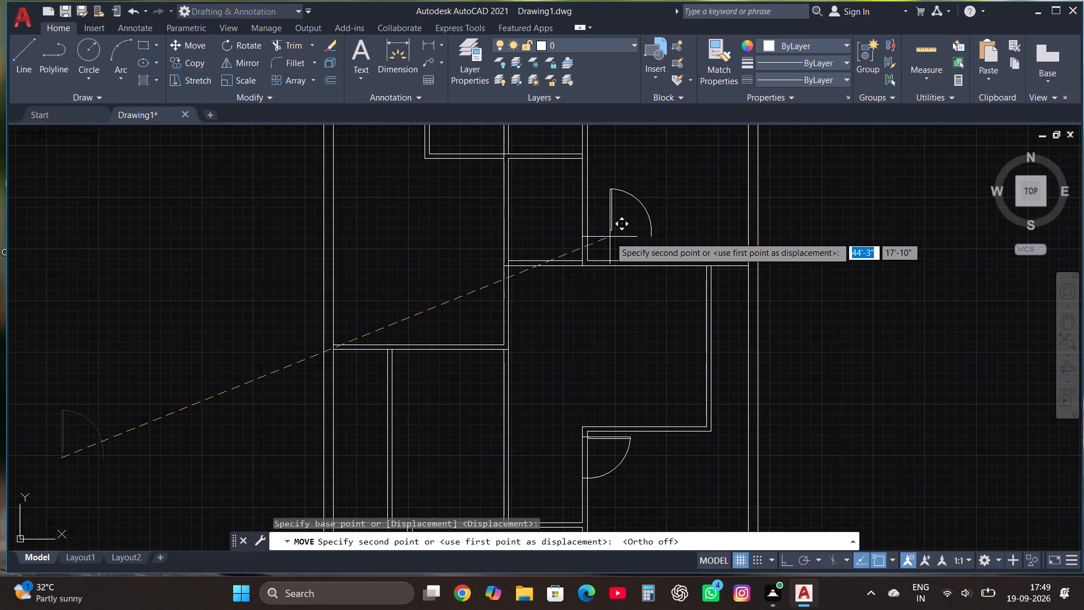
scroll(610, 237, up, 2)
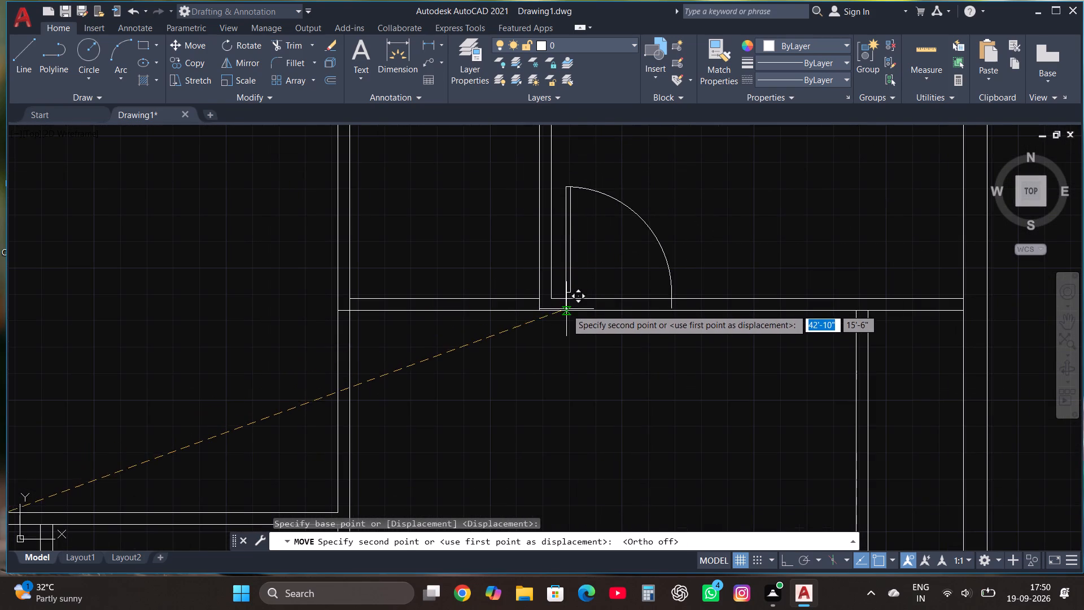
click(567, 310)
scroll(505, 354, down, 1)
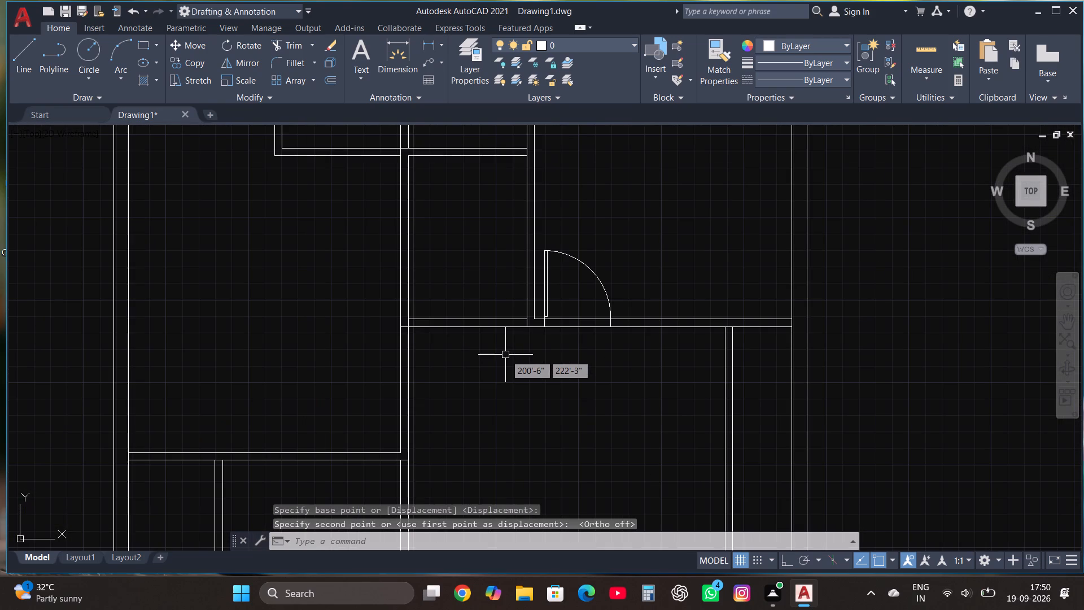
right_click(531, 48)
scroll(578, 283, down, 4)
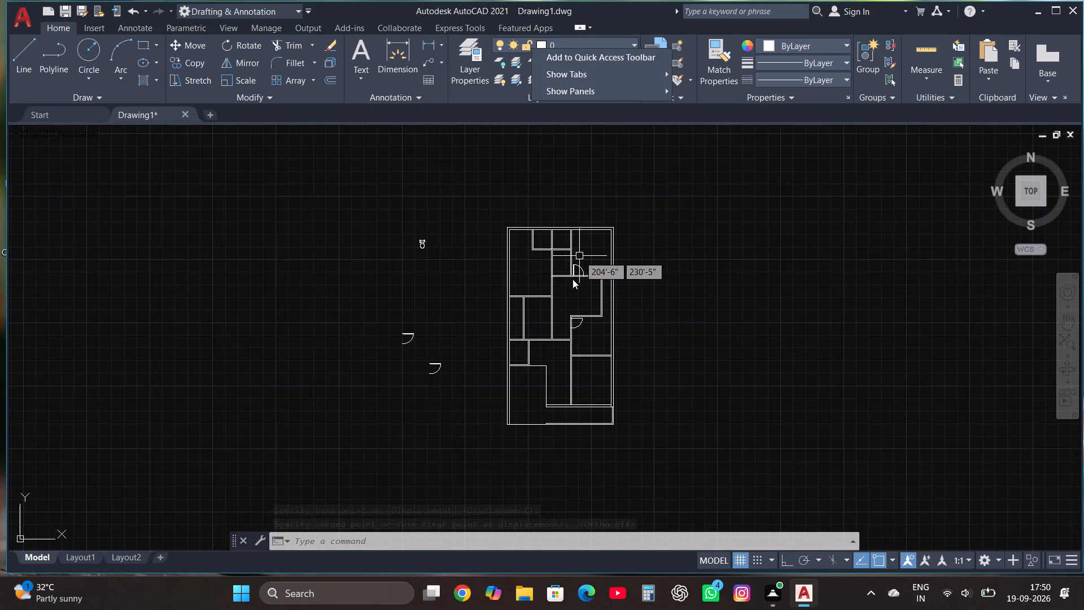
scroll(555, 232, up, 2)
scroll(555, 232, down, 1)
key(Escape)
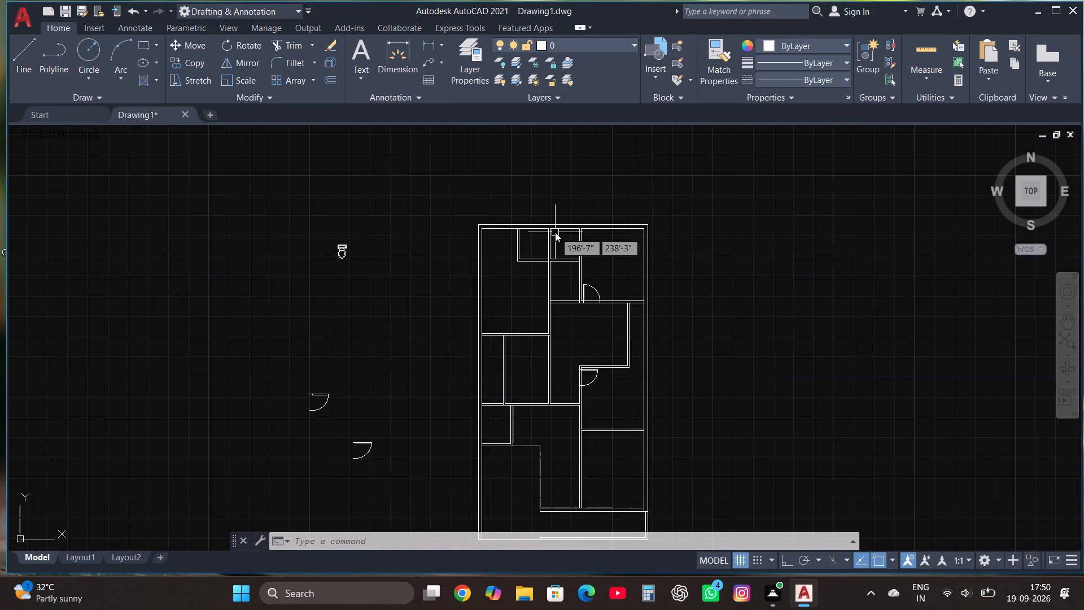
Rotate the leftmost remaining door copy 180° with Ortho on.
scroll(555, 232, down, 1)
scroll(443, 304, up, 1)
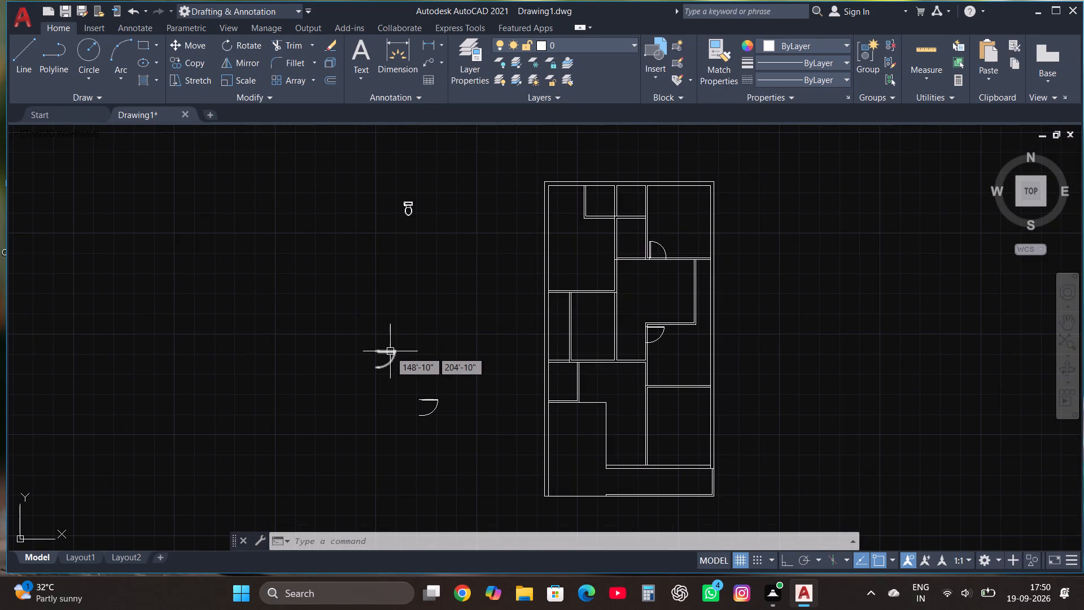
click(390, 351)
click(252, 47)
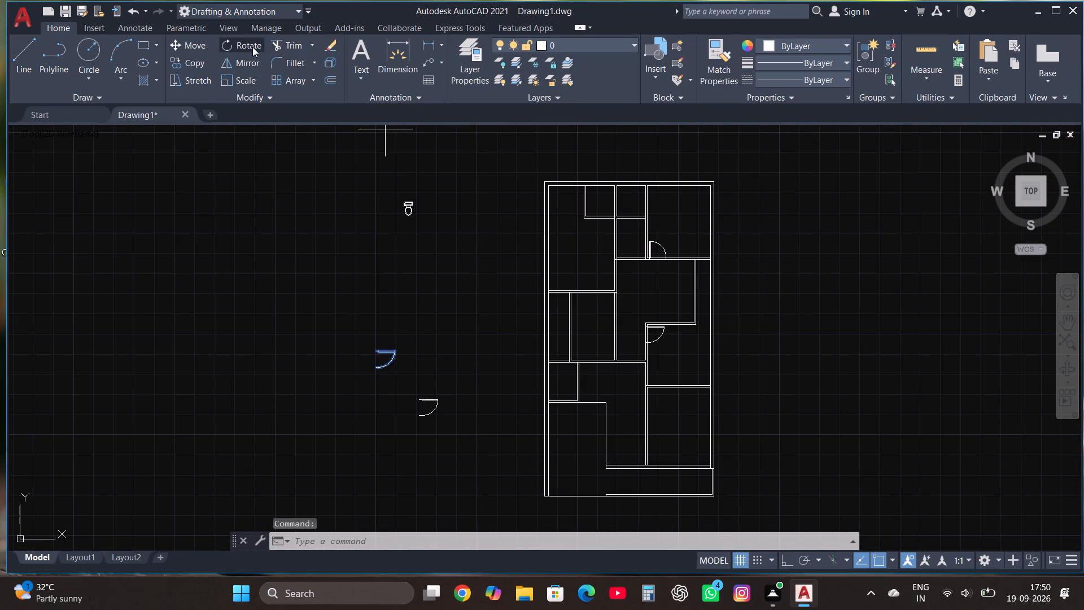
click(381, 342)
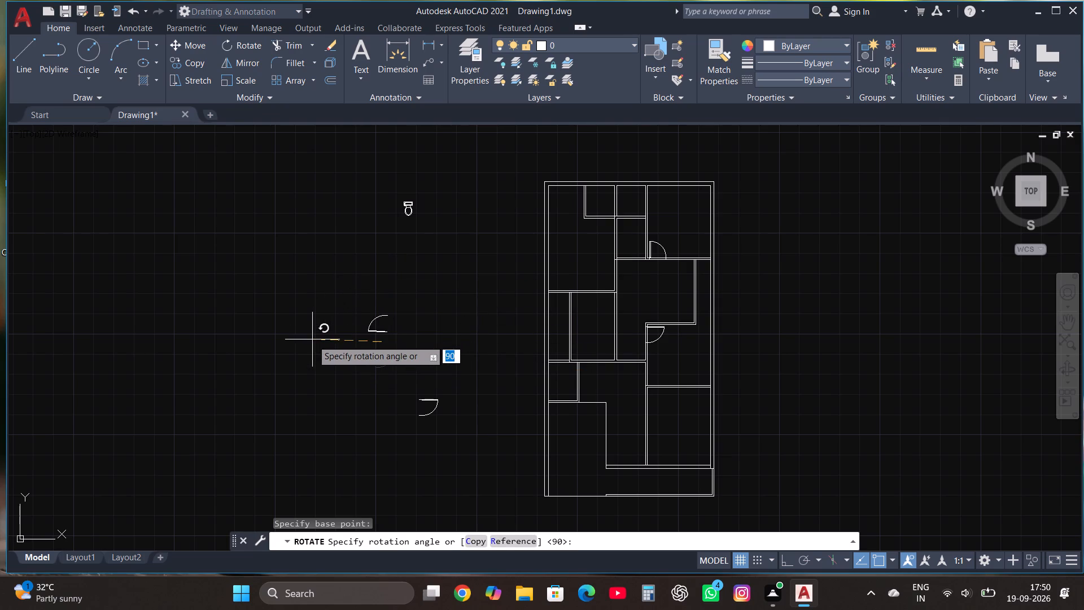
key(F8)
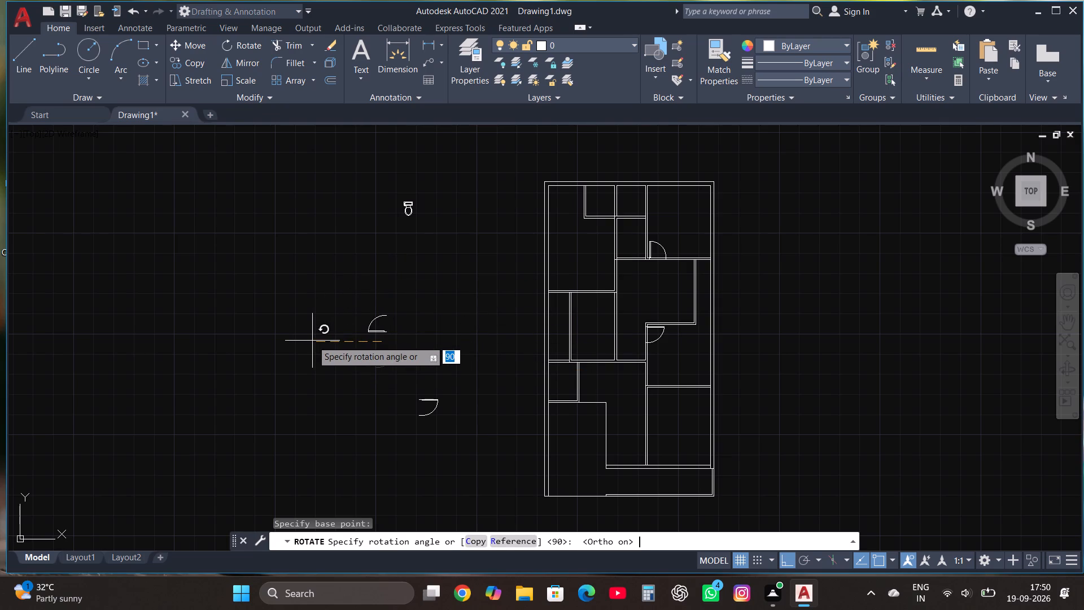
click(312, 341)
key(Escape)
Move the 180°-rotated door by its lower-right endpoint, with Ortho off, onto the central vertical partition, just above the upper-left room's lower-right corner.
click(370, 321)
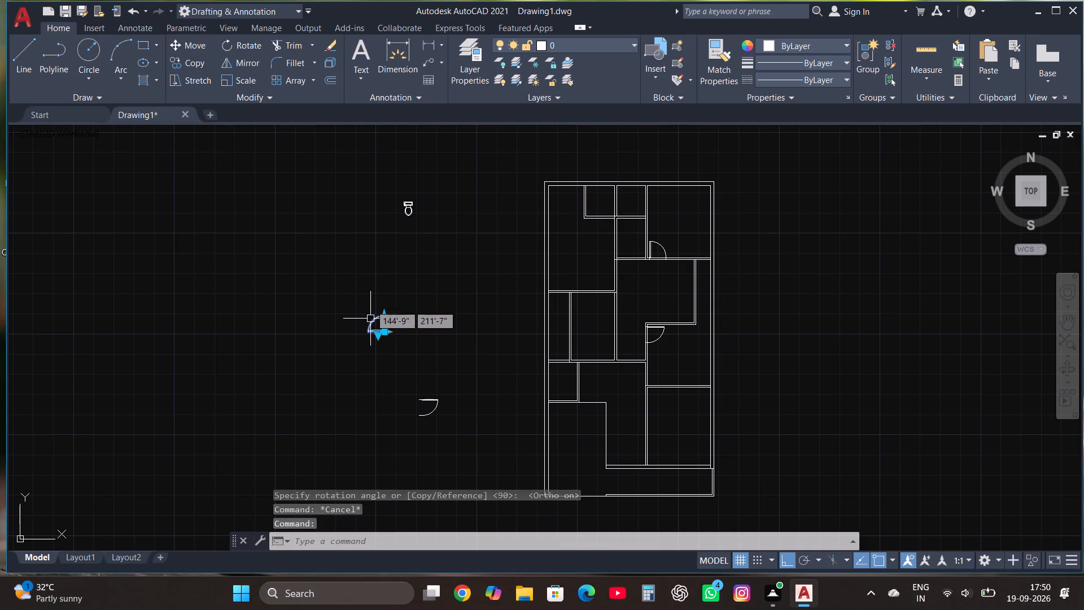
click(200, 51)
scroll(369, 329, up, 3)
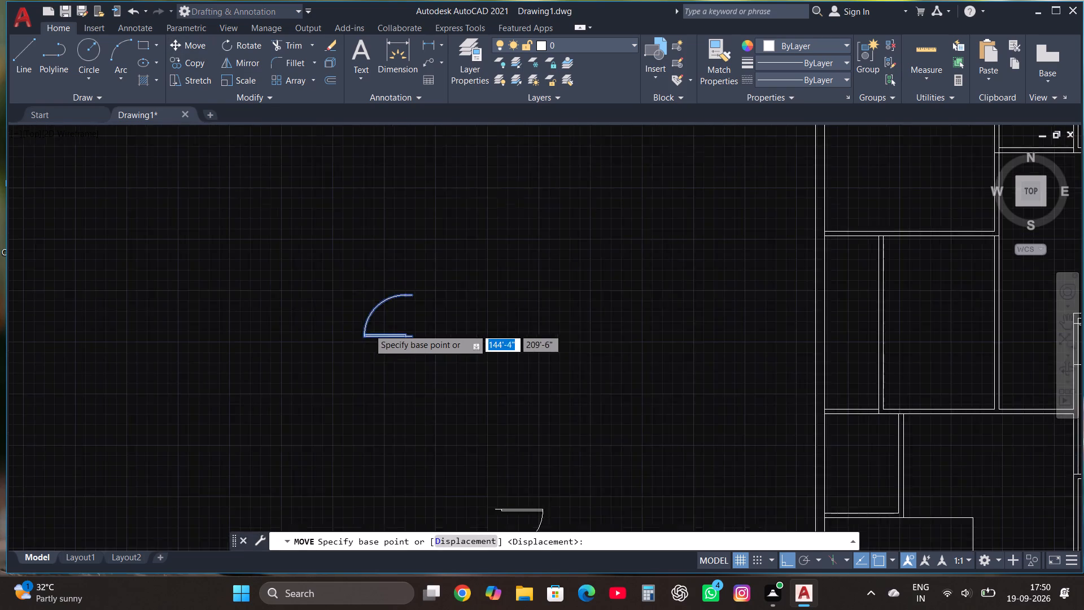
click(438, 343)
scroll(434, 352, down, 4)
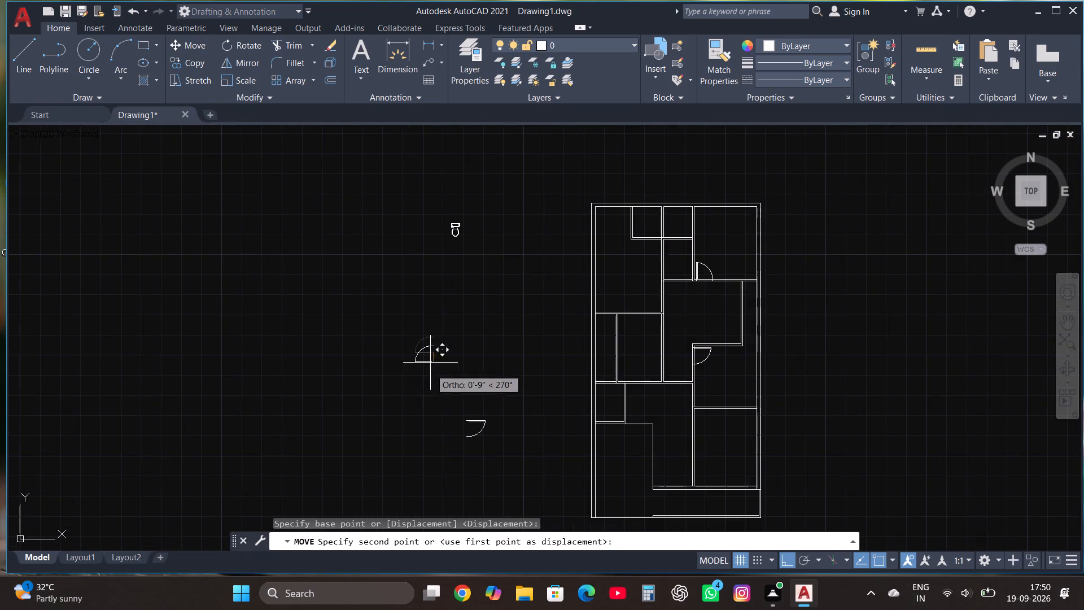
key(F8)
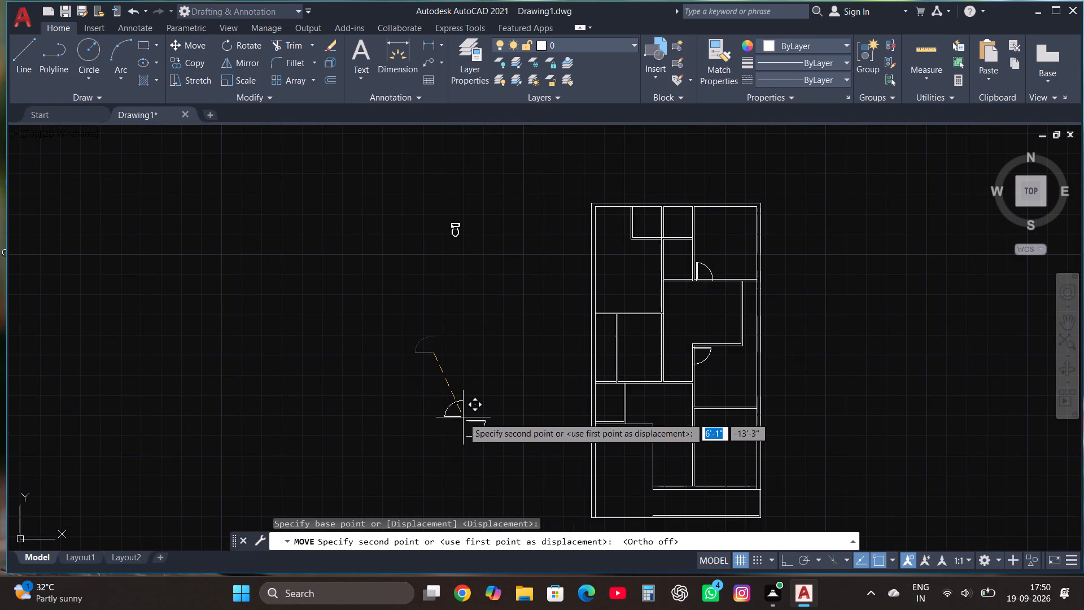
scroll(490, 356, down, 1)
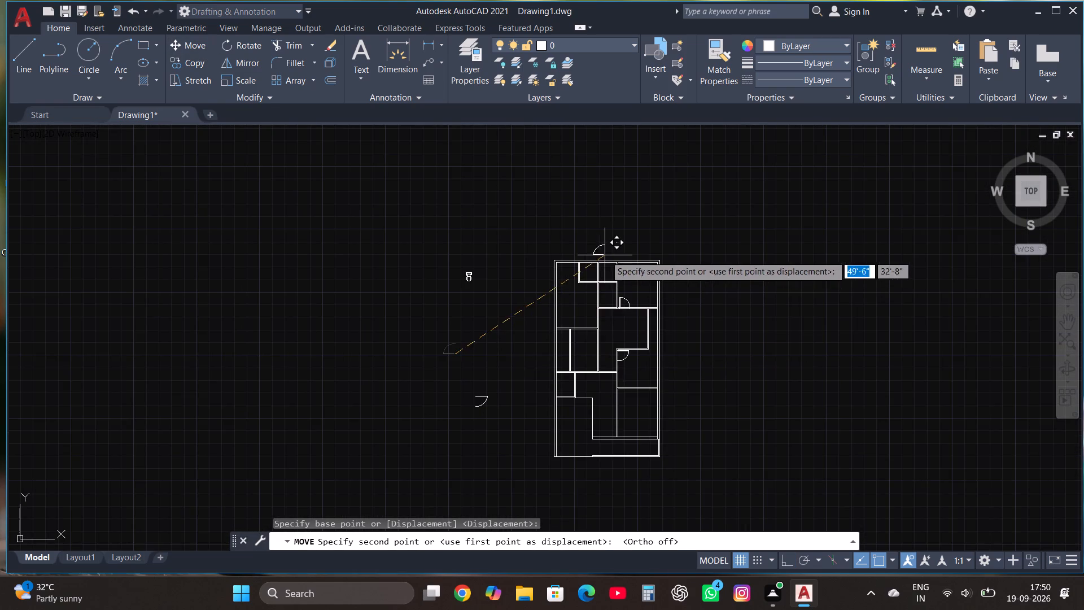
scroll(591, 310, up, 4)
scroll(640, 429, up, 4)
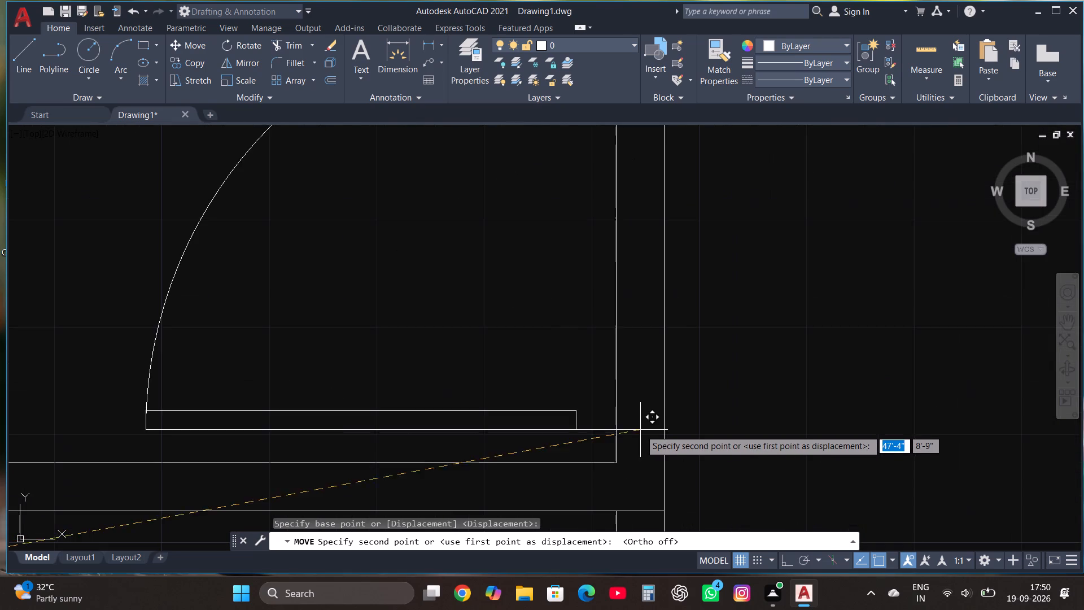
click(665, 444)
Scale down the remaining door copy outside the plan freehand, using its upper-left endpoint as the base point.
scroll(648, 401, down, 5)
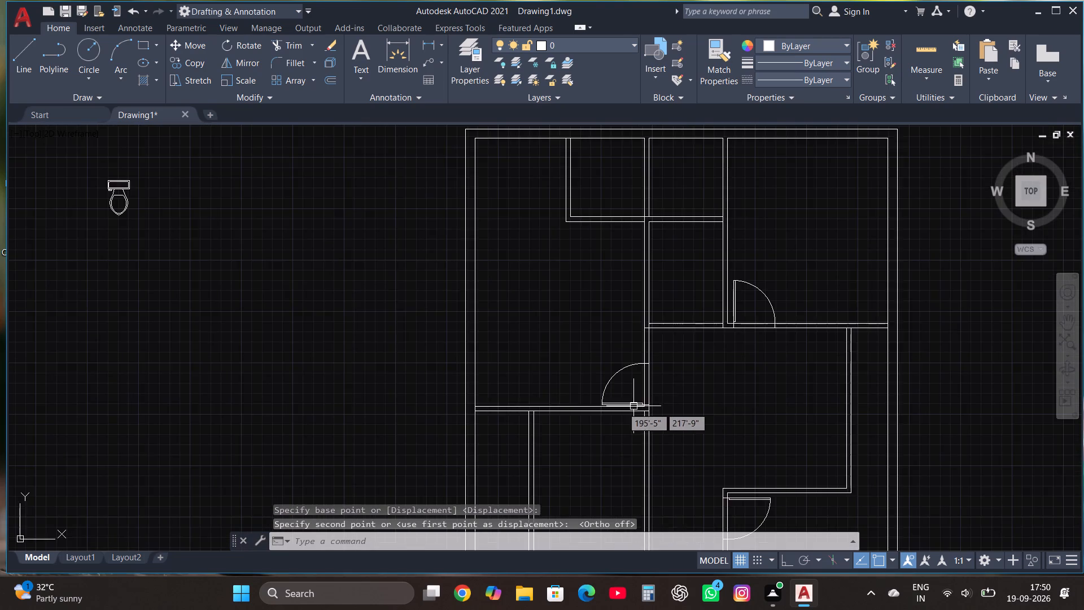
scroll(501, 321, down, 2)
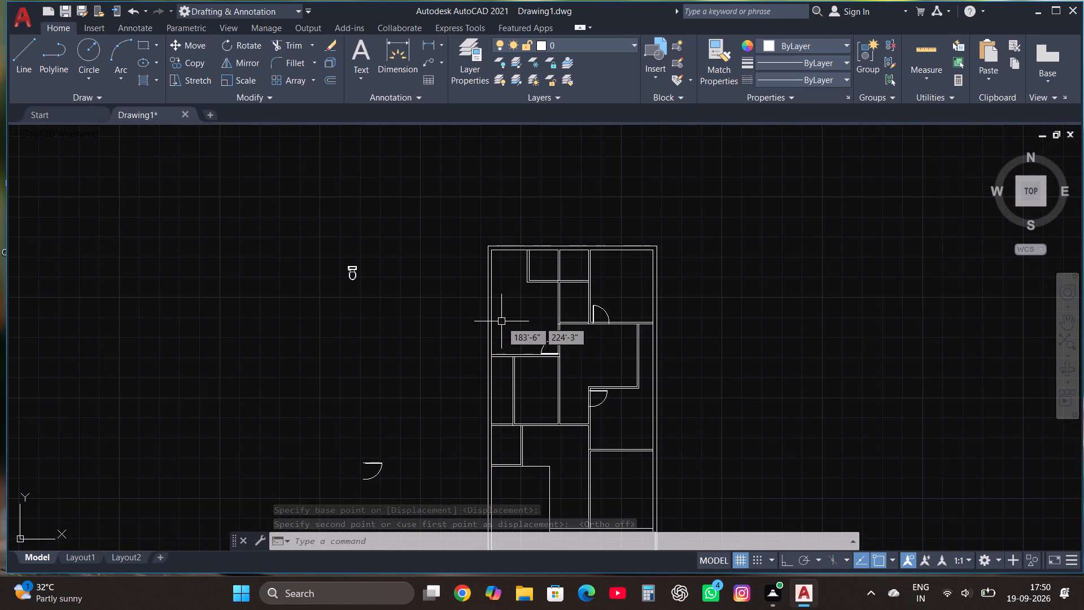
click(377, 460)
click(339, 494)
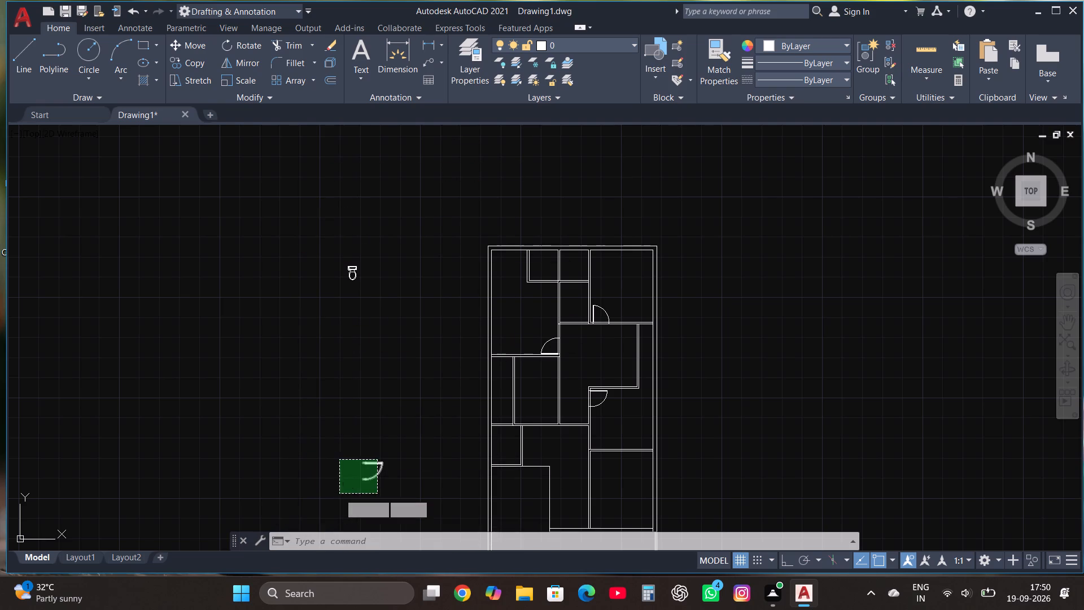
click(242, 80)
scroll(369, 405, down, 1)
scroll(365, 450, up, 4)
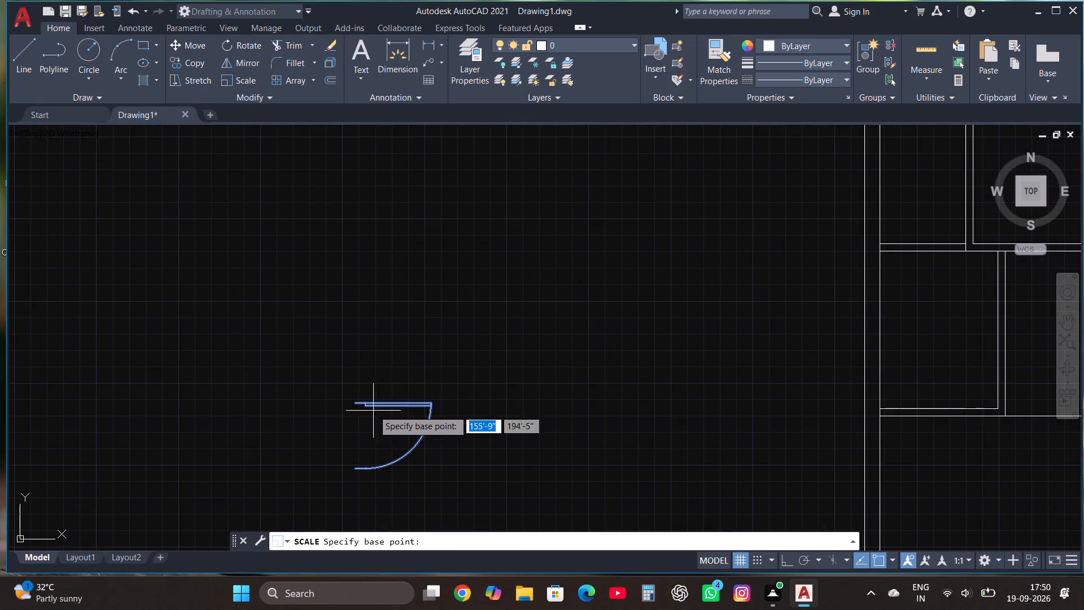
click(353, 401)
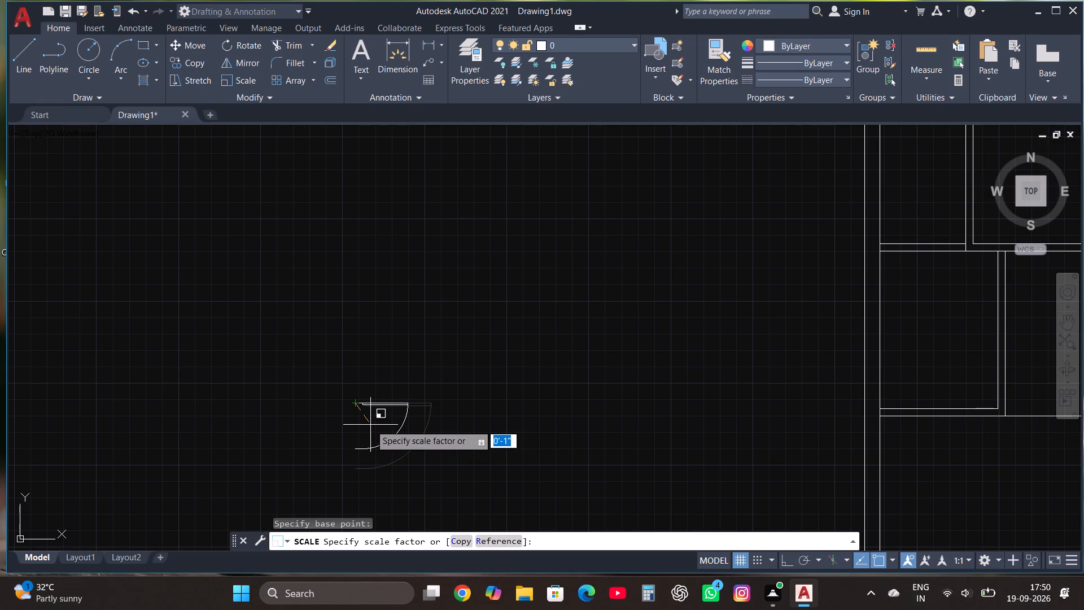
click(374, 426)
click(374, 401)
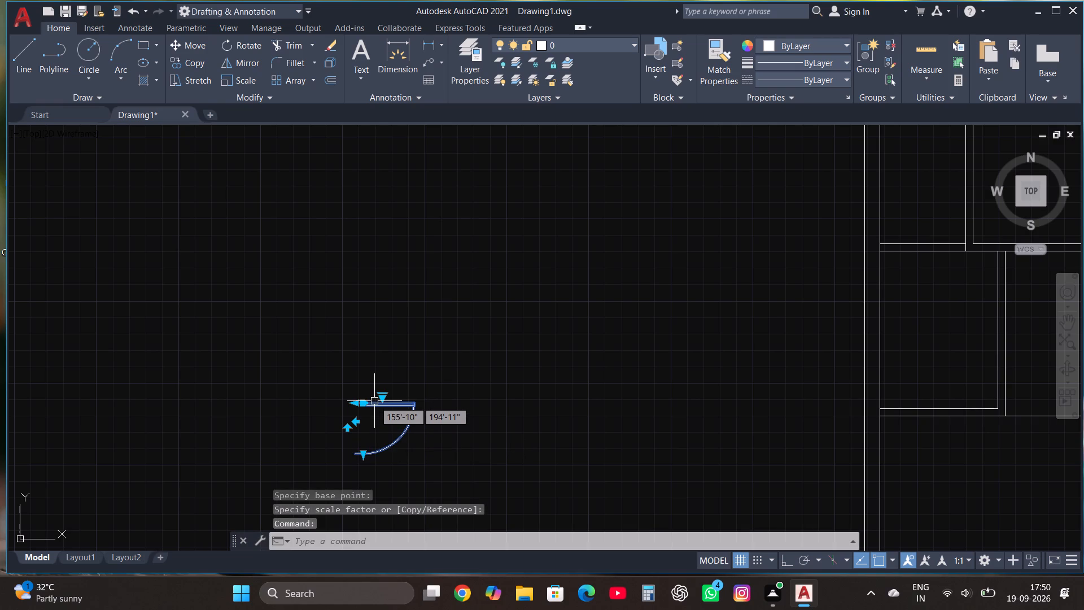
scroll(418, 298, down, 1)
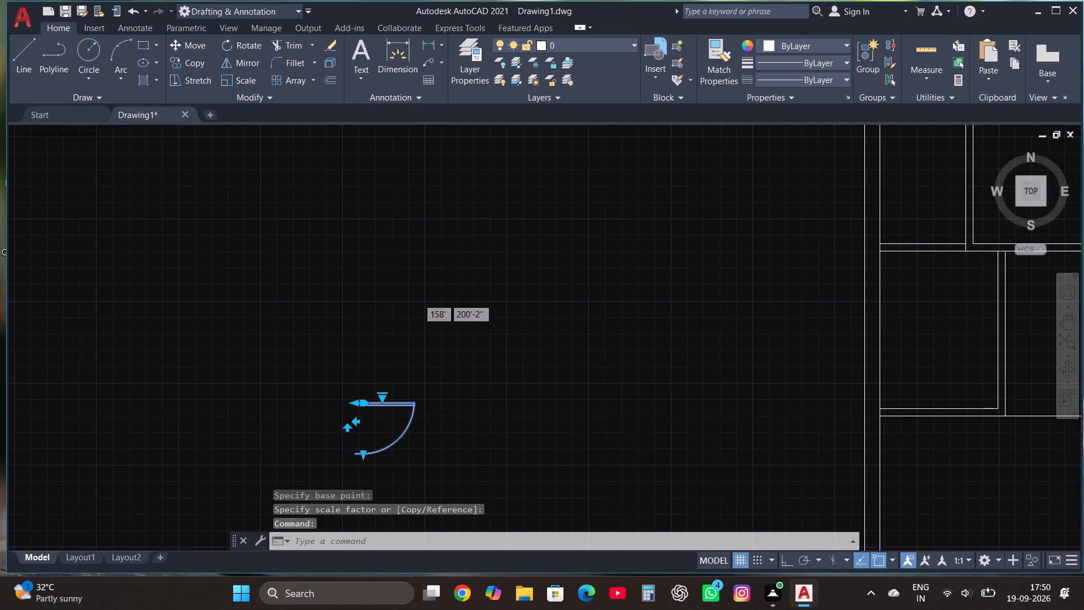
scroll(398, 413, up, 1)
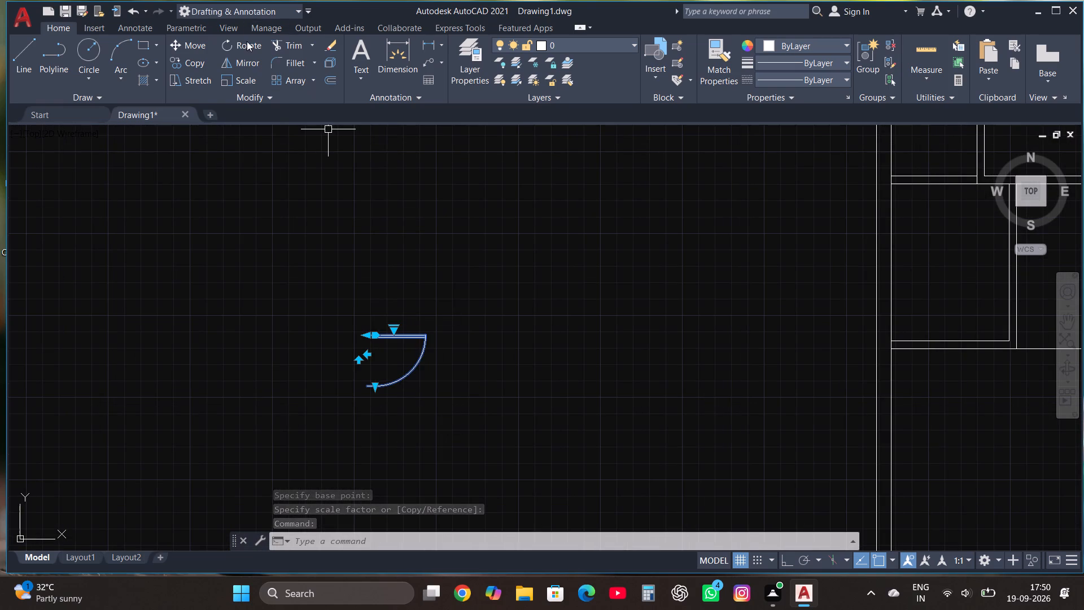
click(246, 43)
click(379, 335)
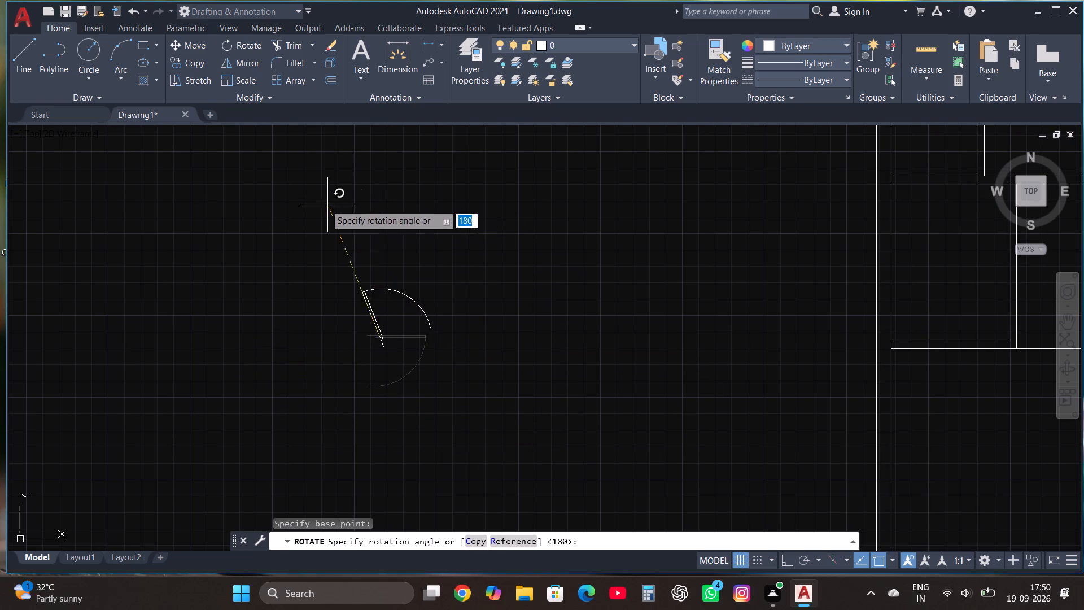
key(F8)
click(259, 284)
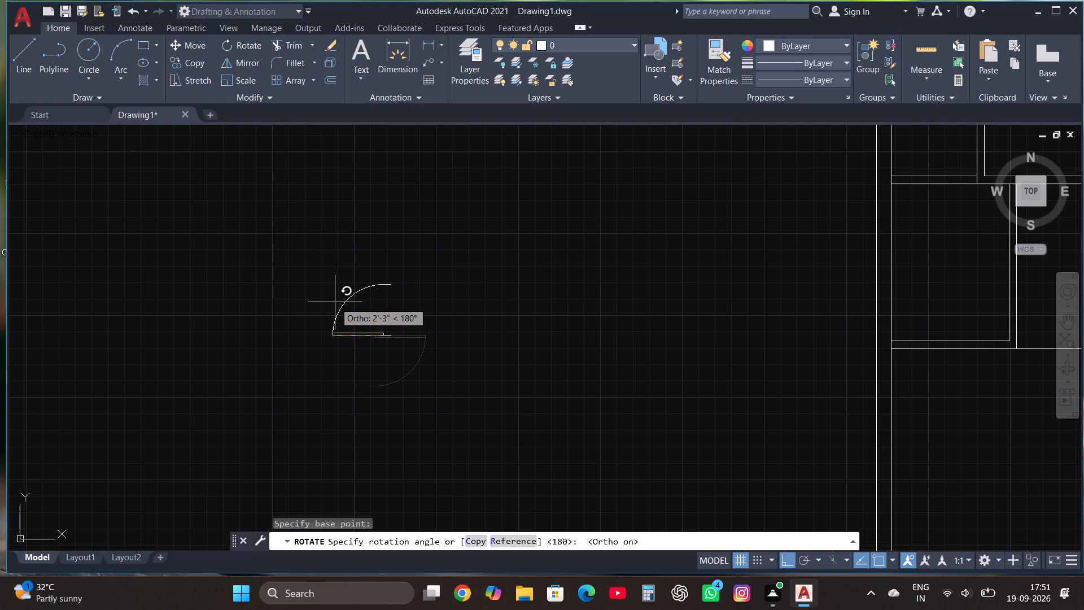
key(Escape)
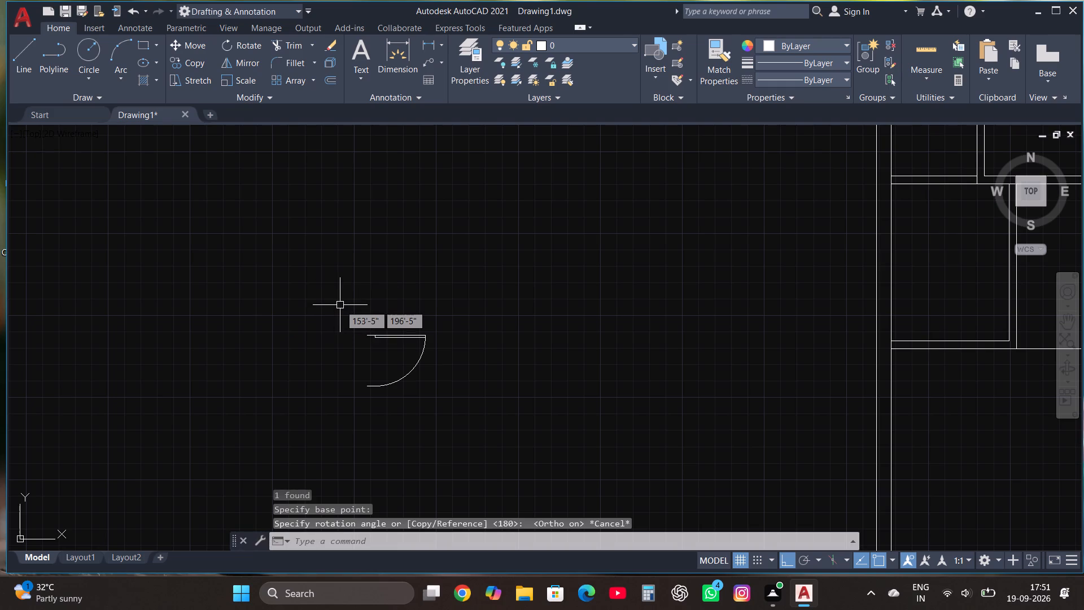
Rotate the scaled-down door outside the plan 180° with Ortho on.
click(409, 334)
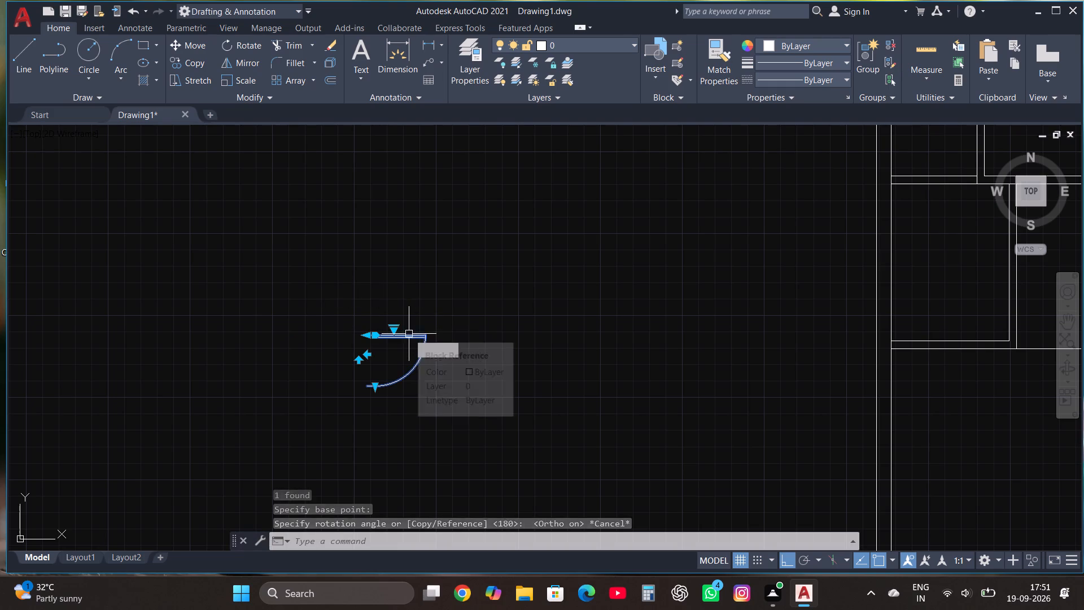
click(253, 41)
click(375, 382)
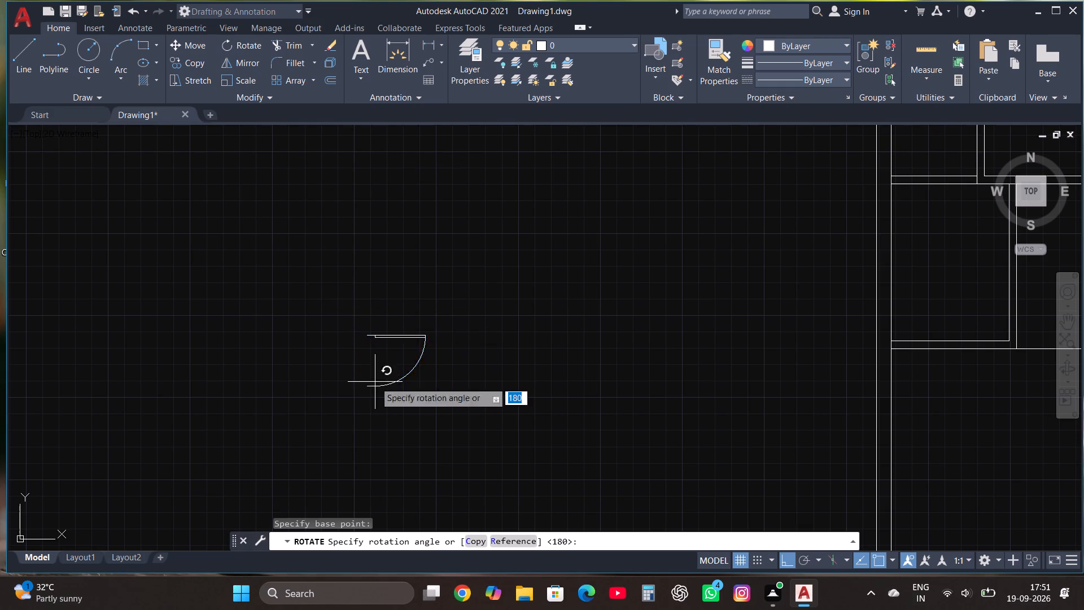
click(235, 330)
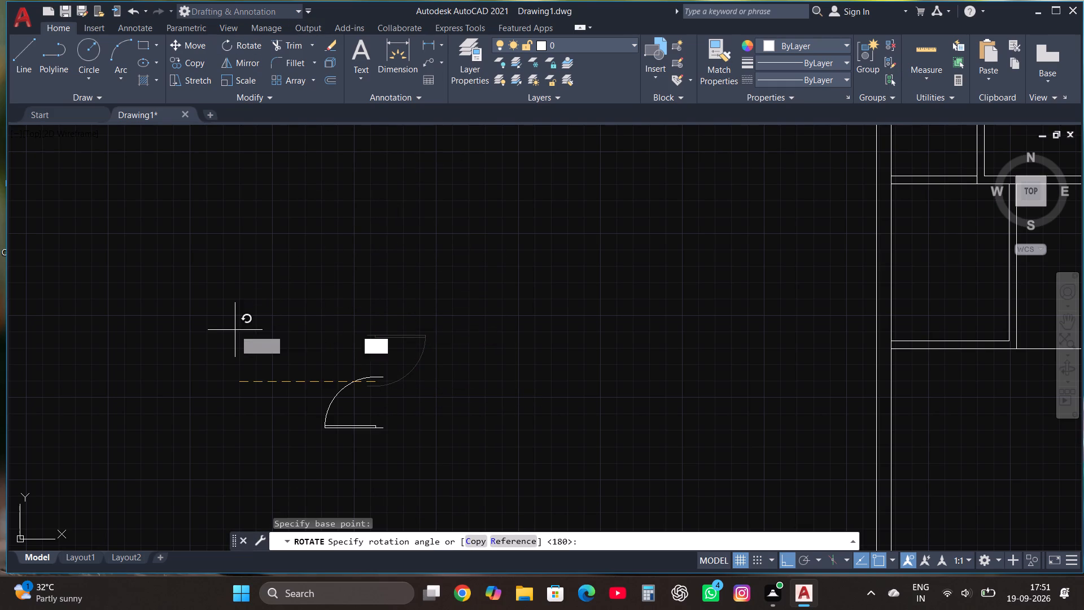
Mirror the scaled-down door across a horizontal line through its middle, keeping the source object.
click(329, 403)
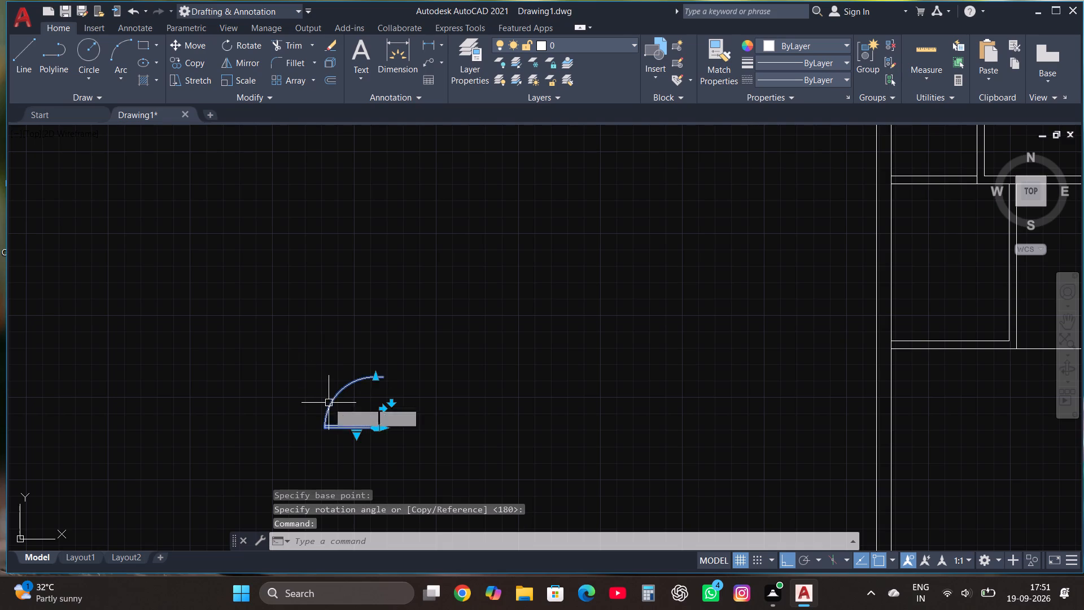
click(253, 59)
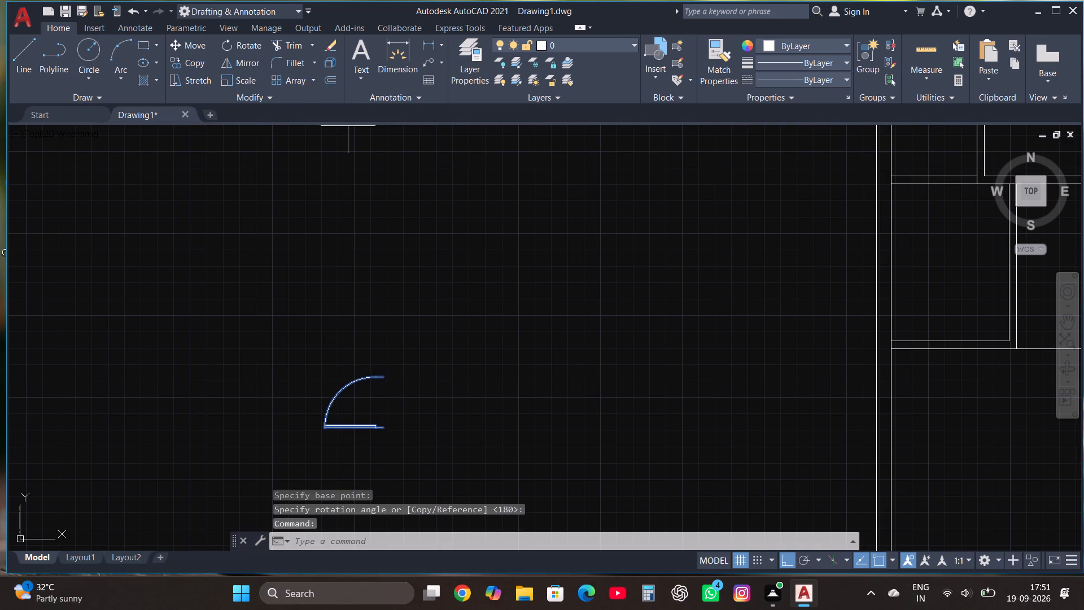
click(366, 391)
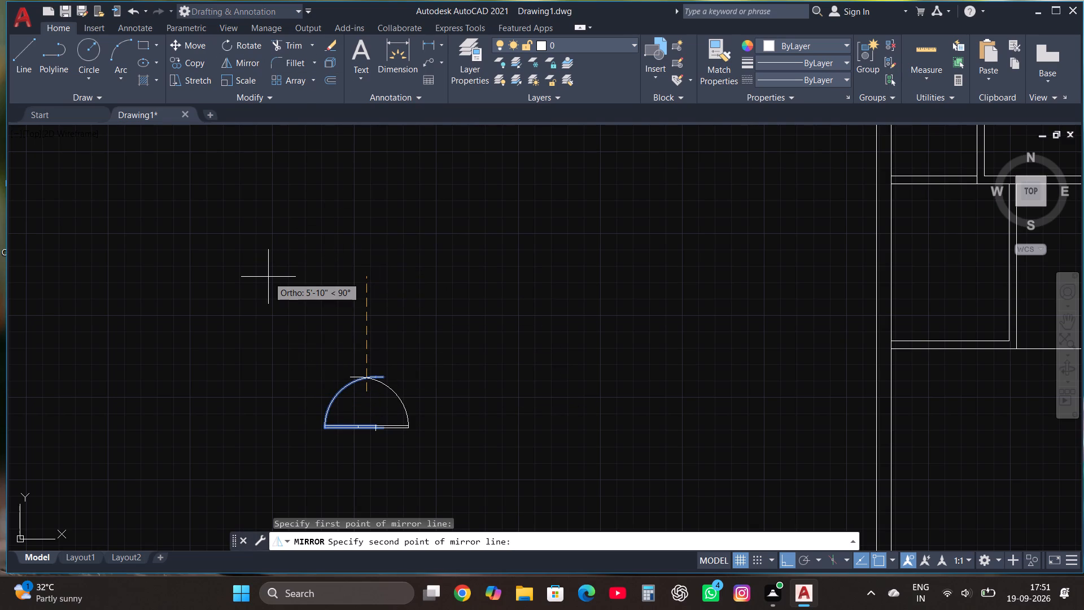
click(394, 365)
drag(429, 420, 394, 365)
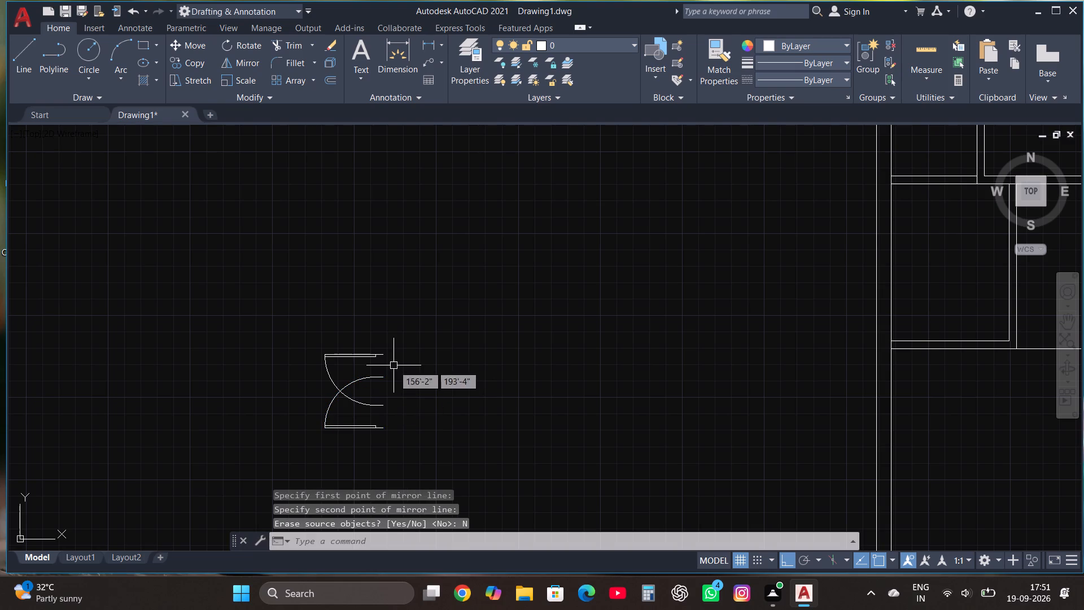
Delete the original scaled-down door, leaving only its mirrored copy.
click(347, 426)
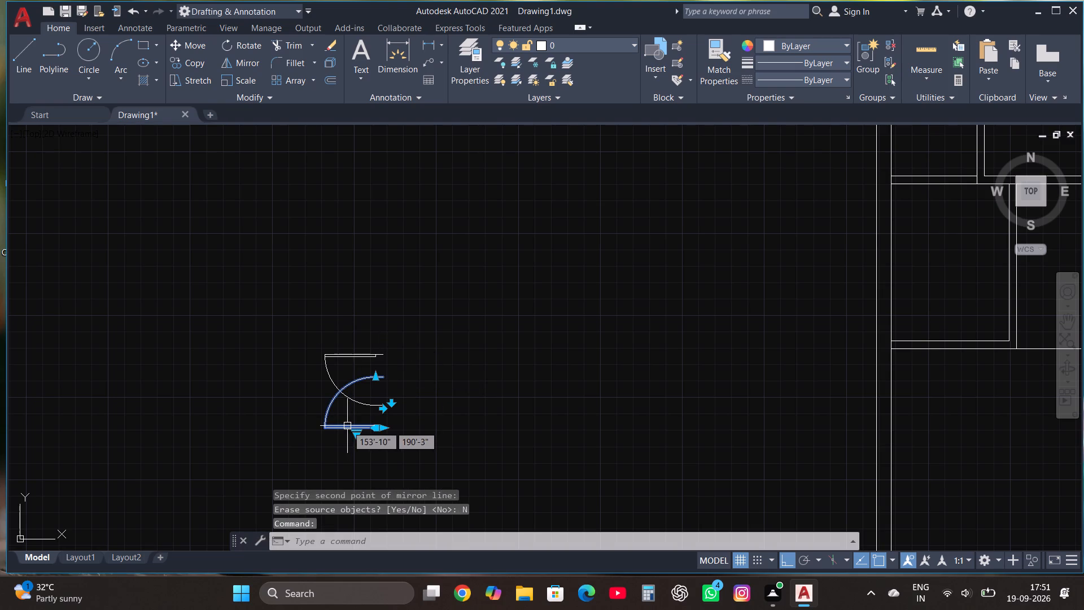
key(Delete)
Move the mirrored door by its upper-right endpoint, with Ortho off, onto the small left room's right wall, just below the wall's top end.
click(348, 400)
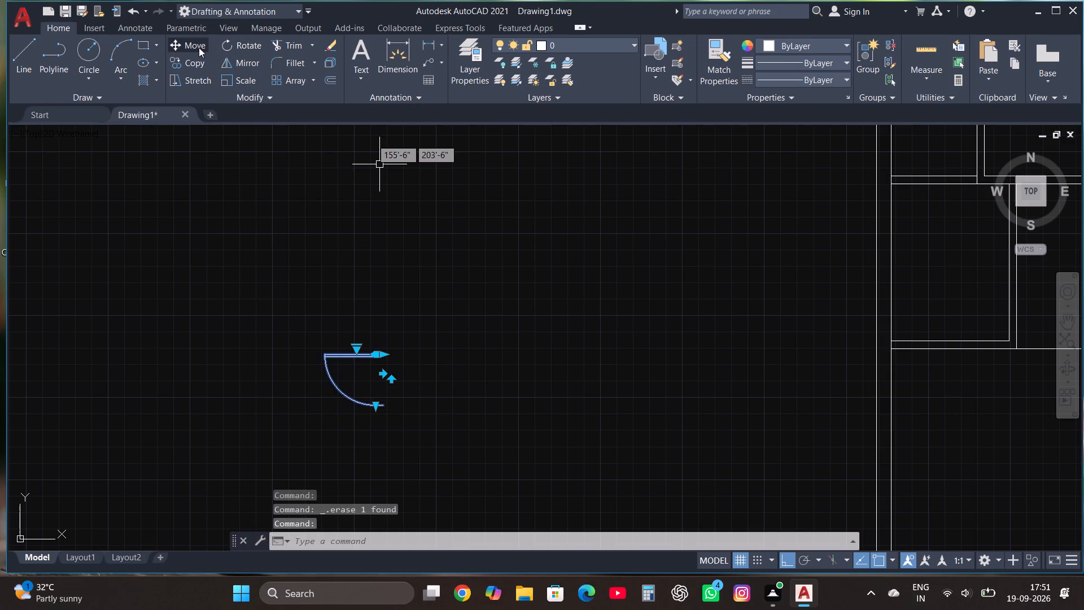
click(199, 47)
click(384, 353)
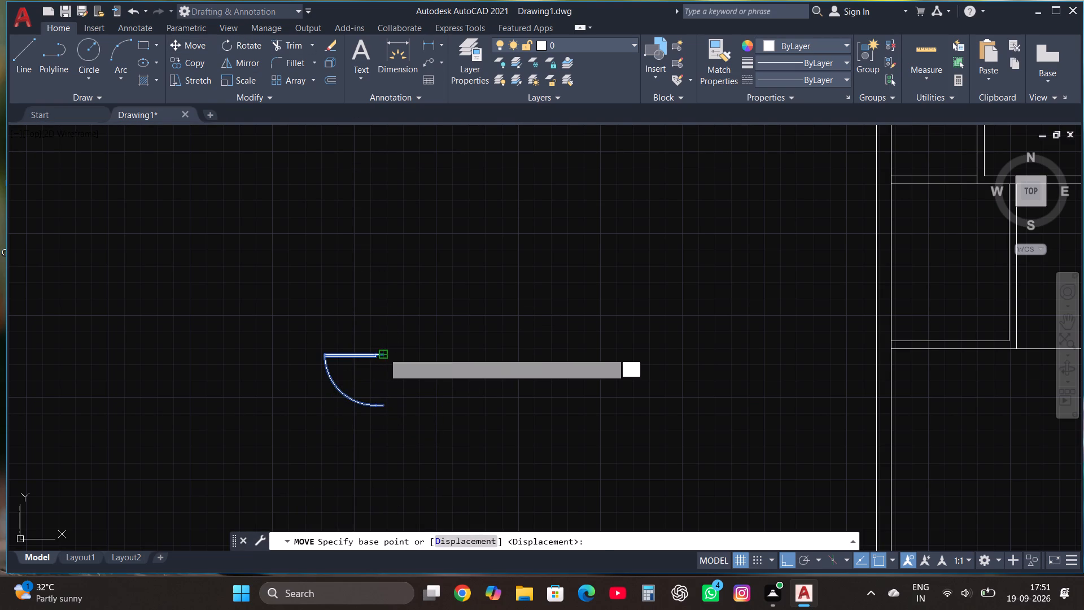
scroll(384, 357, down, 3)
key(F8)
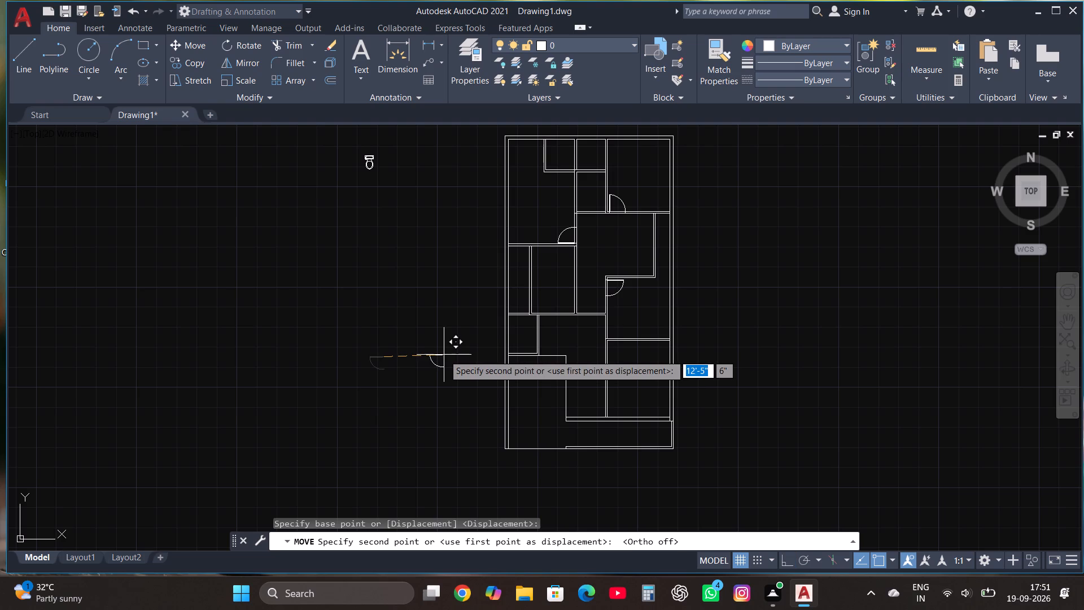
scroll(526, 324, up, 2)
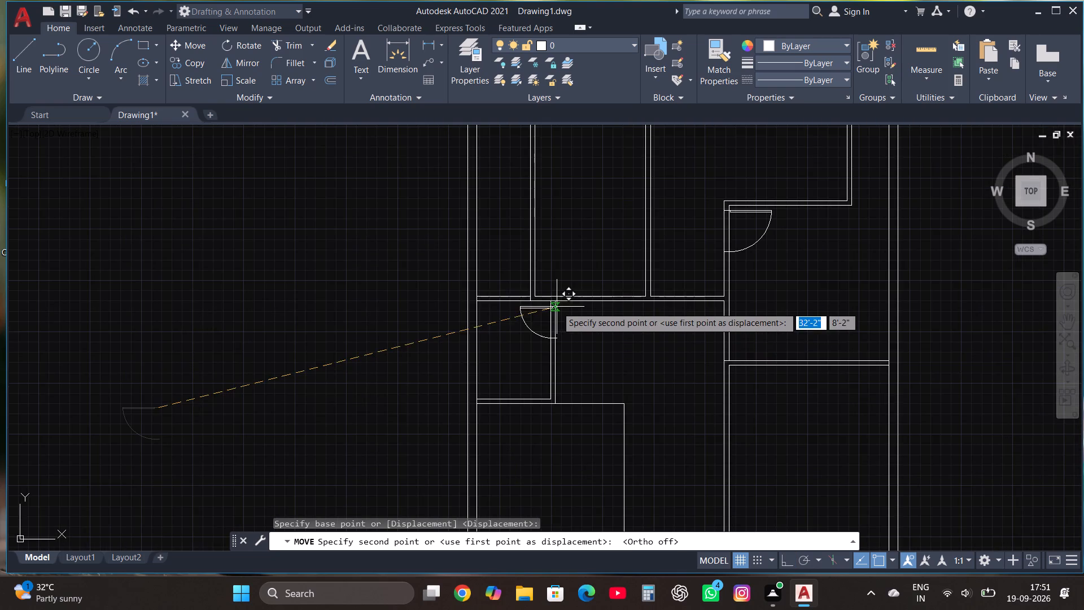
scroll(555, 317, up, 3)
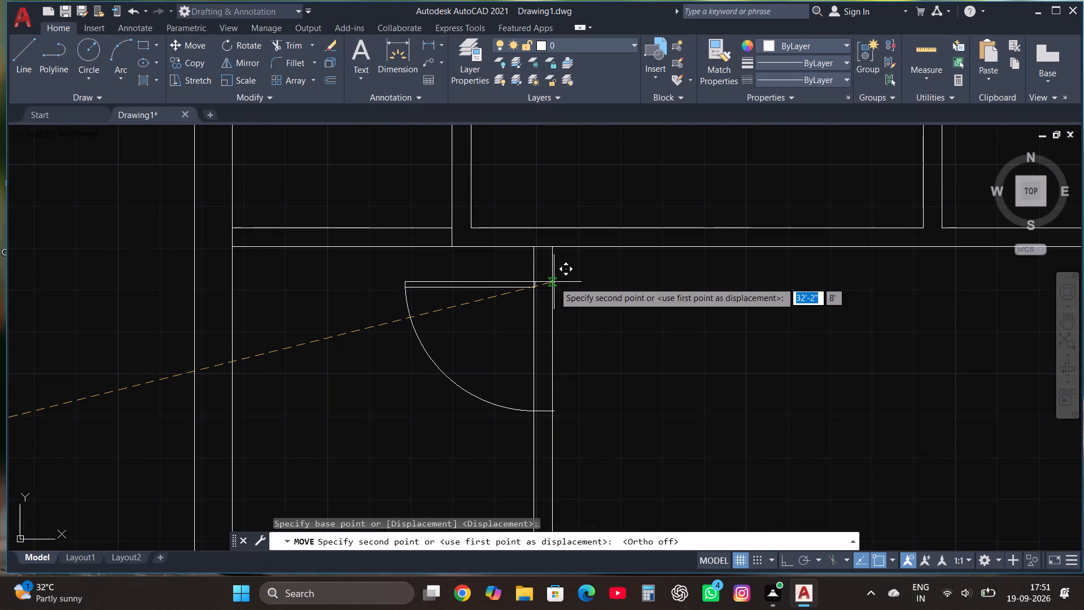
click(554, 277)
scroll(410, 329, down, 2)
key(Escape)
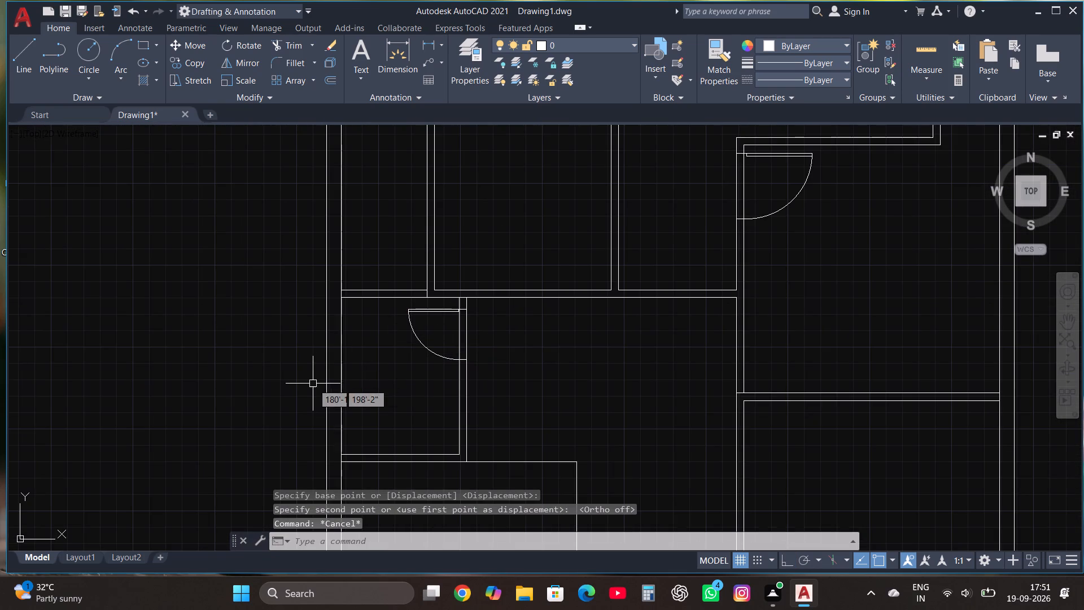
Copy the door in the plan's upper-right room to the empty area outside the plan's lower left.
scroll(297, 355, down, 2)
scroll(554, 309, down, 2)
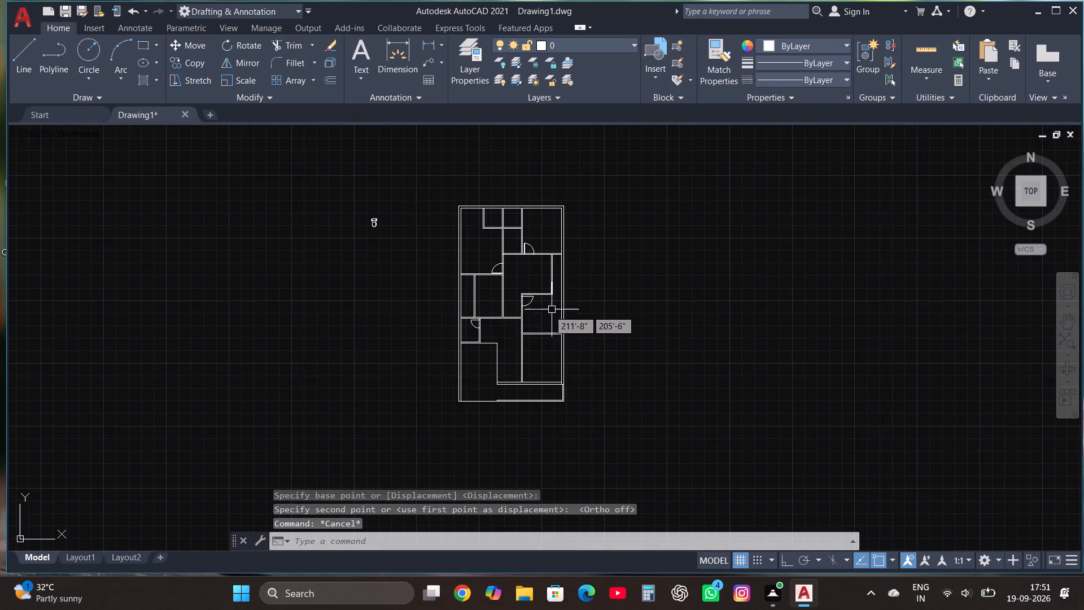
scroll(443, 307, up, 1)
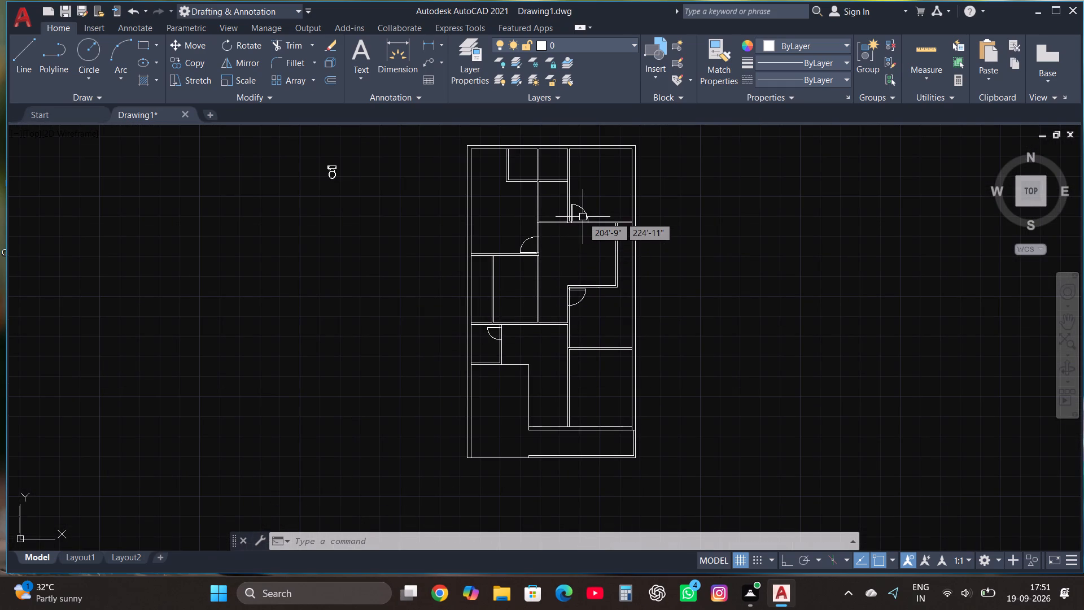
scroll(583, 217, up, 1)
click(588, 205)
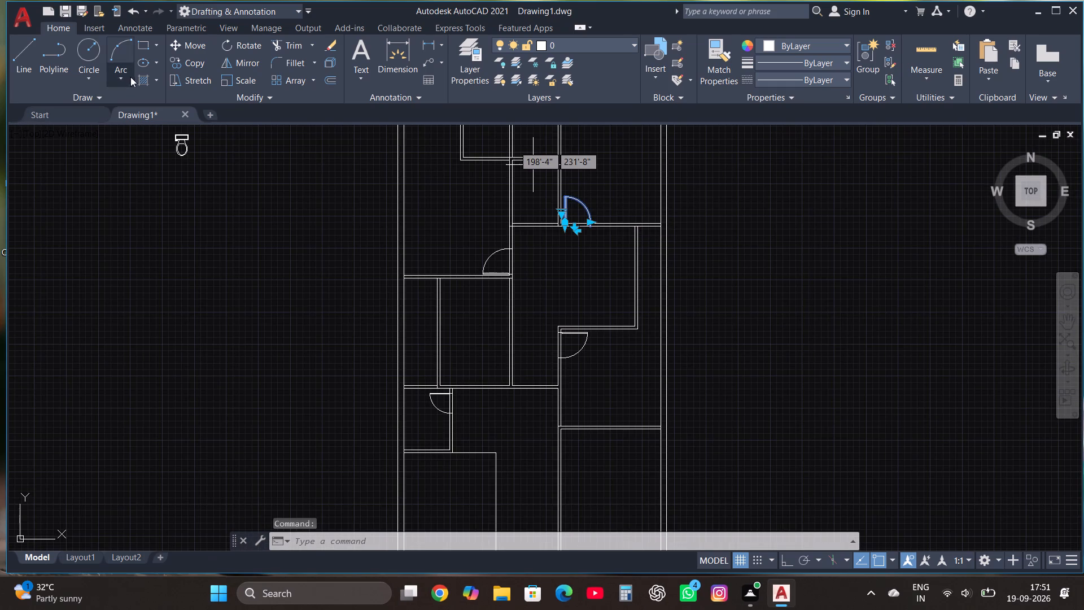
click(195, 67)
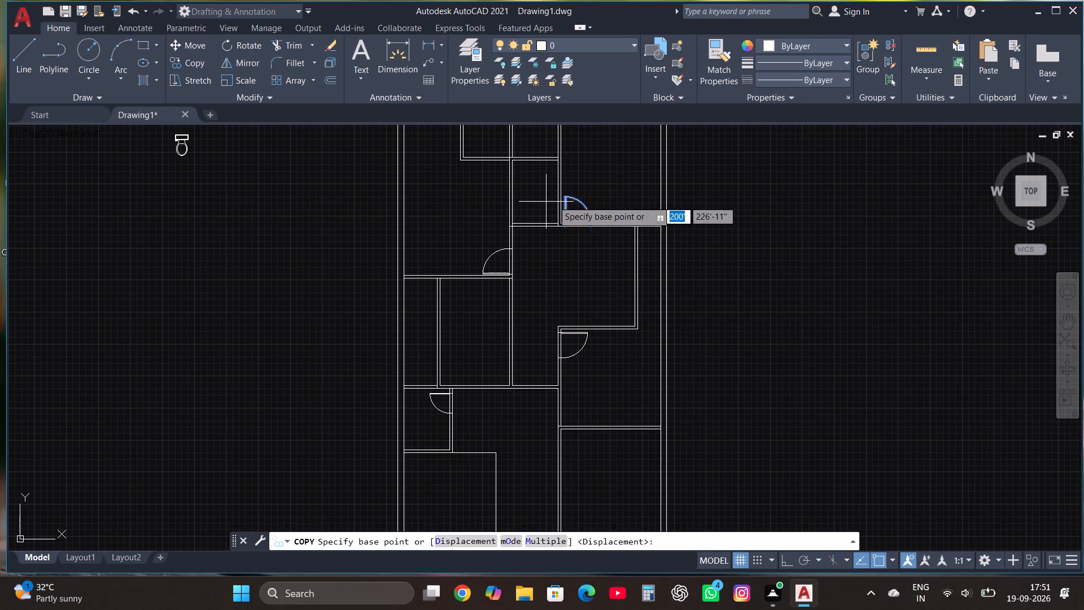
click(572, 198)
scroll(573, 198, down, 3)
scroll(431, 279, up, 1)
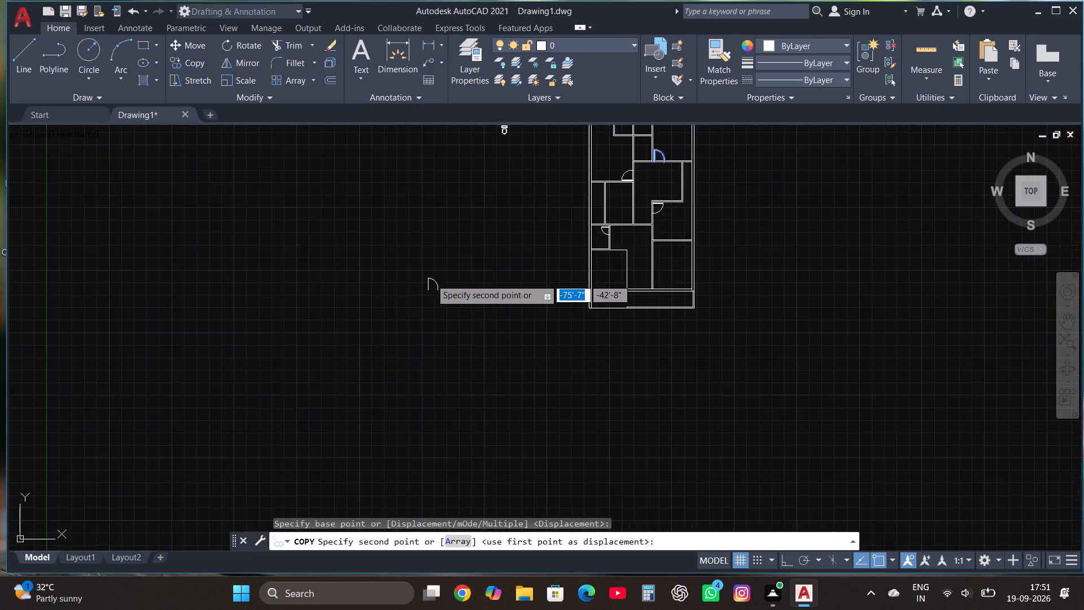
scroll(431, 279, up, 1)
scroll(560, 277, up, 2)
click(560, 277)
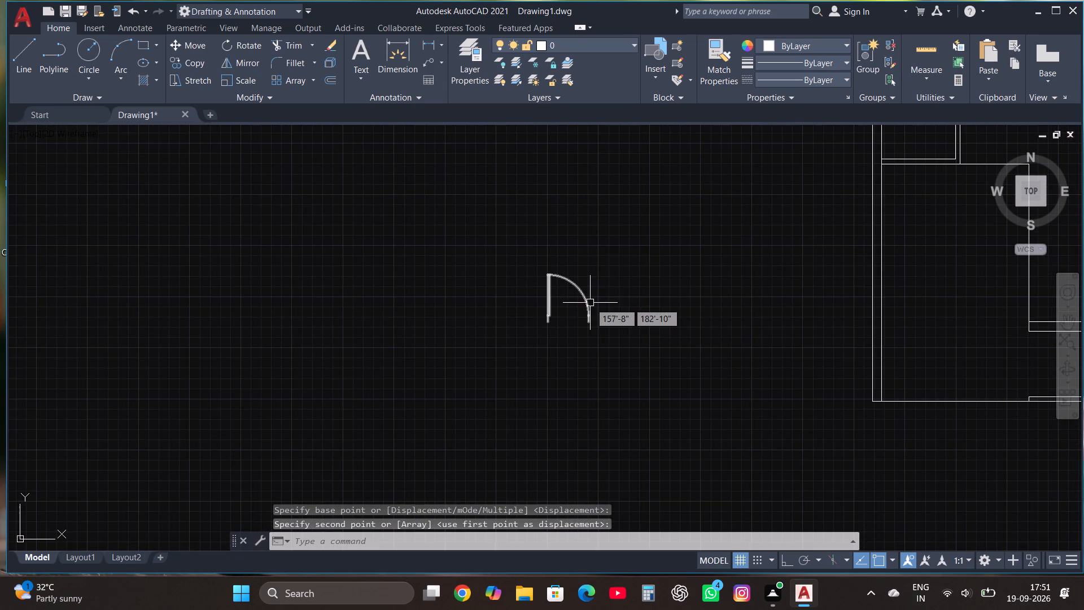
Scale the copied door down slightly about its lower-left endpoint, picking the scale factor freehand.
click(562, 276)
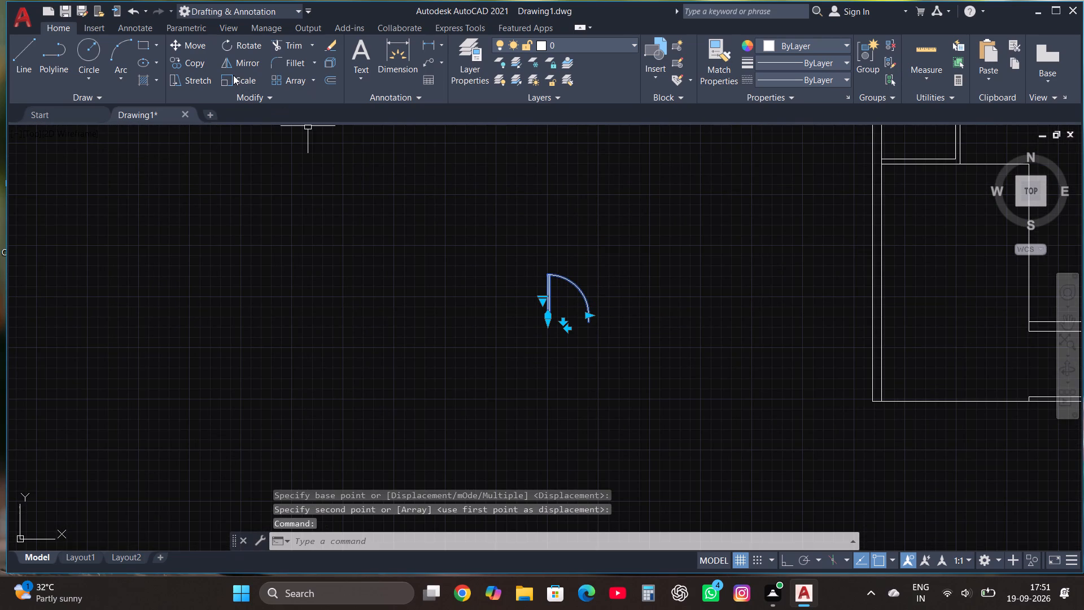
click(233, 75)
double_click(546, 320)
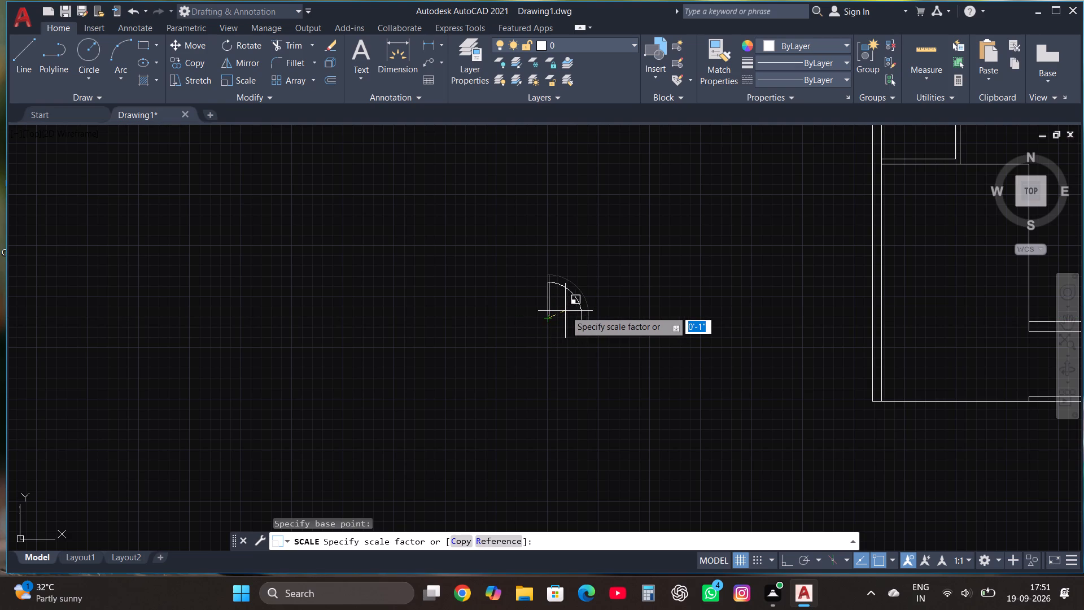
click(565, 311)
scroll(595, 333, up, 1)
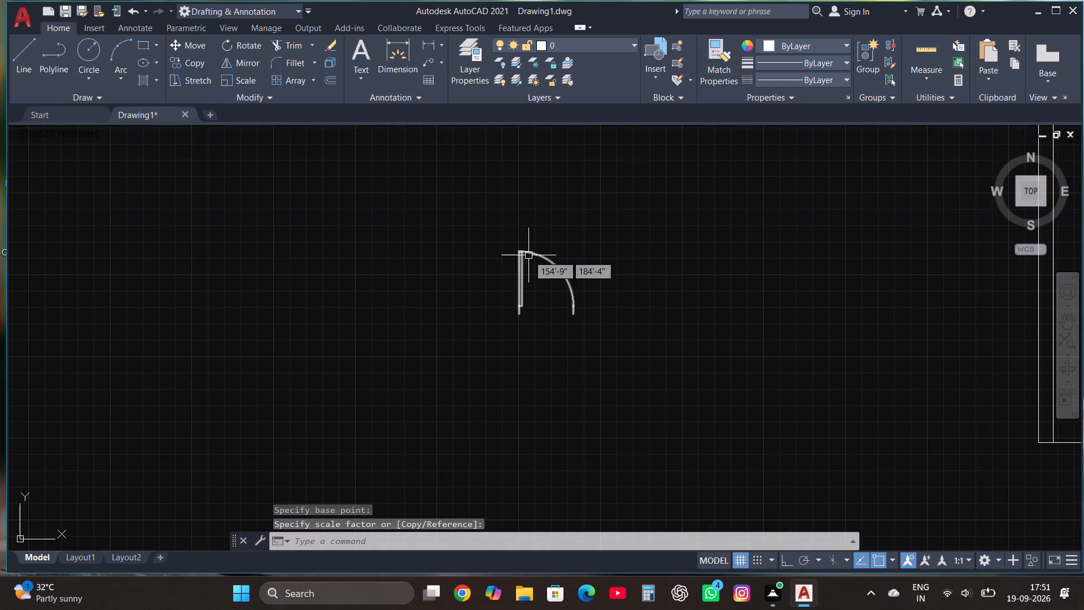
Mirror the reduced door across a vertical line through its lower-left endpoint with Ortho on, keeping the source object.
click(528, 255)
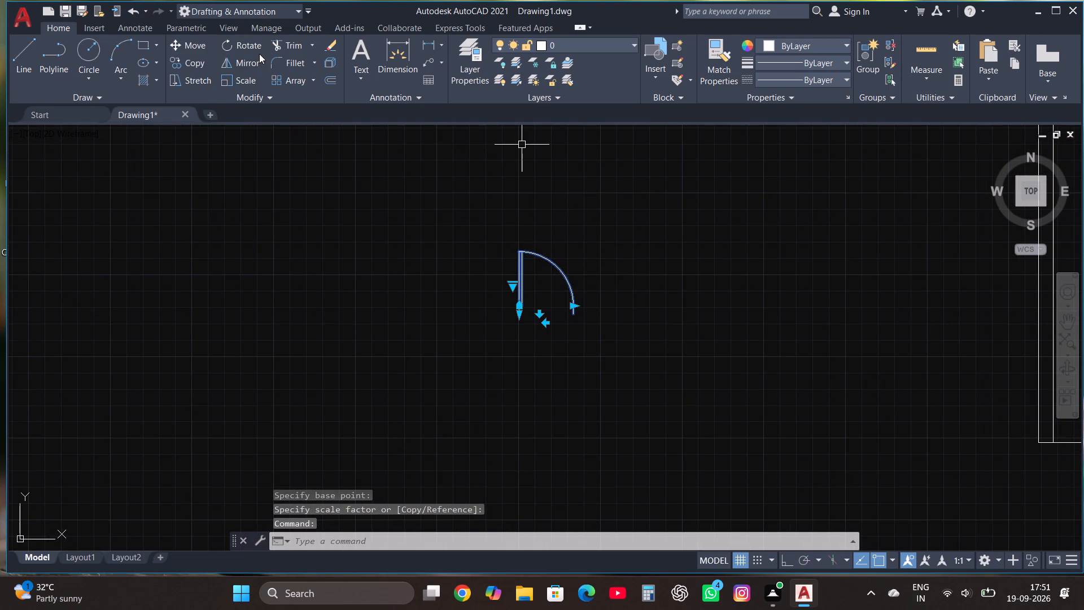
click(244, 63)
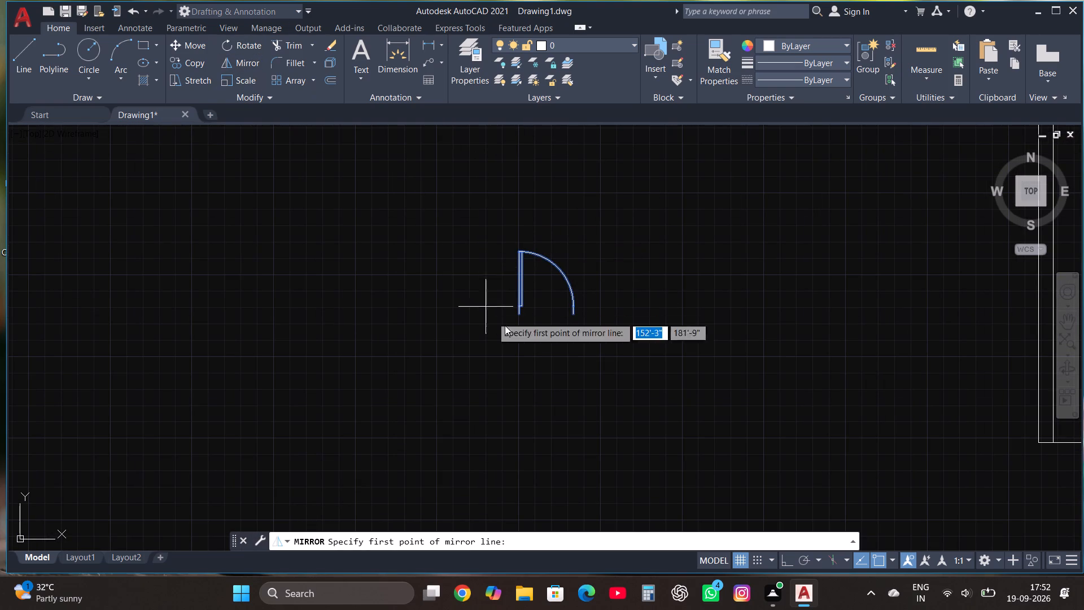
click(516, 316)
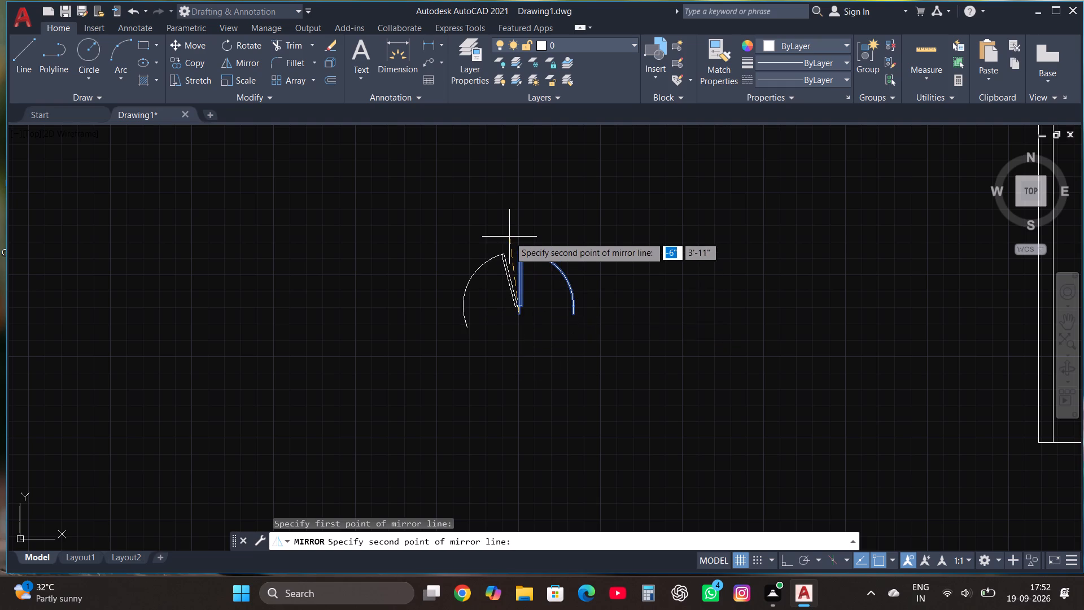
key(F8)
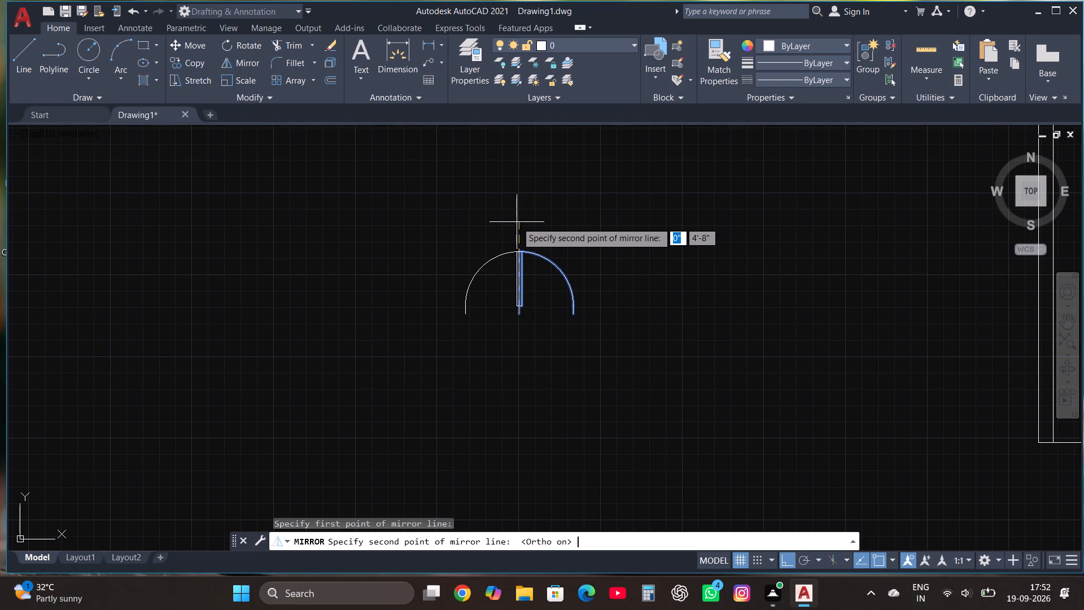
click(517, 222)
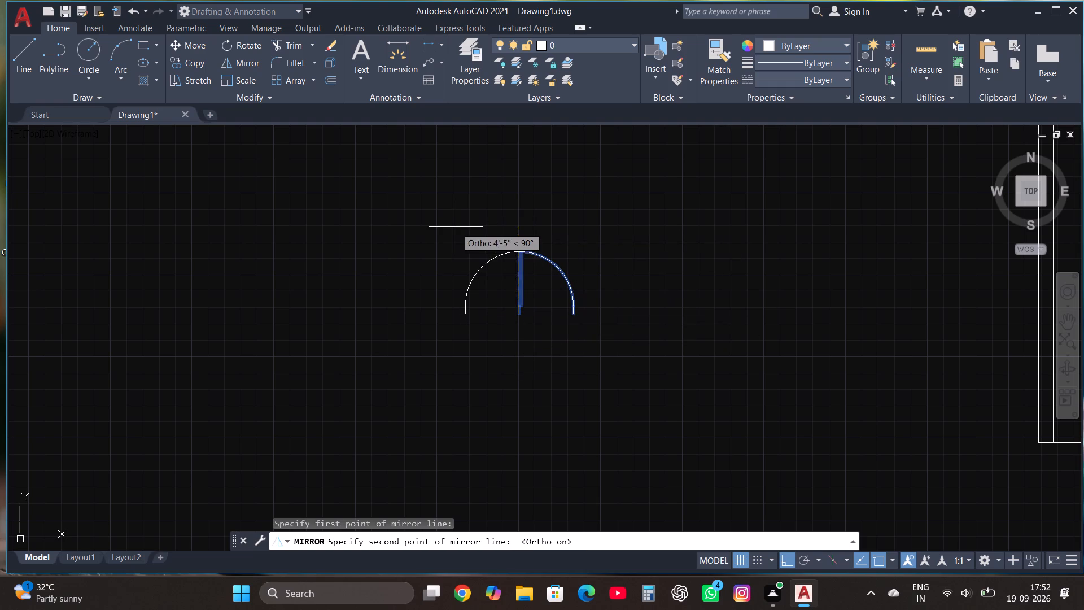
click(456, 226)
drag(485, 273, 456, 226)
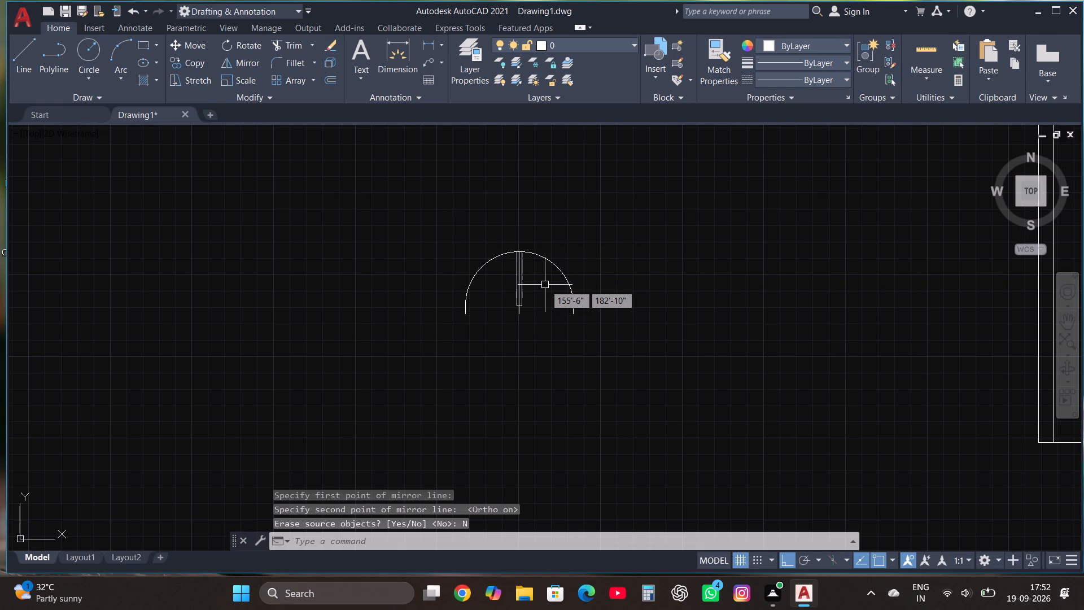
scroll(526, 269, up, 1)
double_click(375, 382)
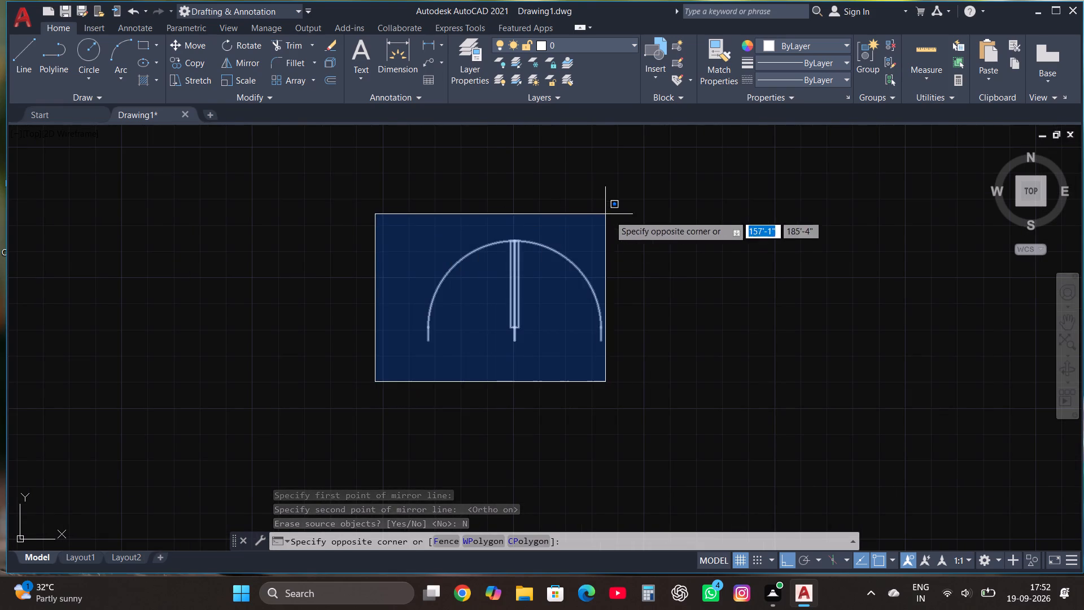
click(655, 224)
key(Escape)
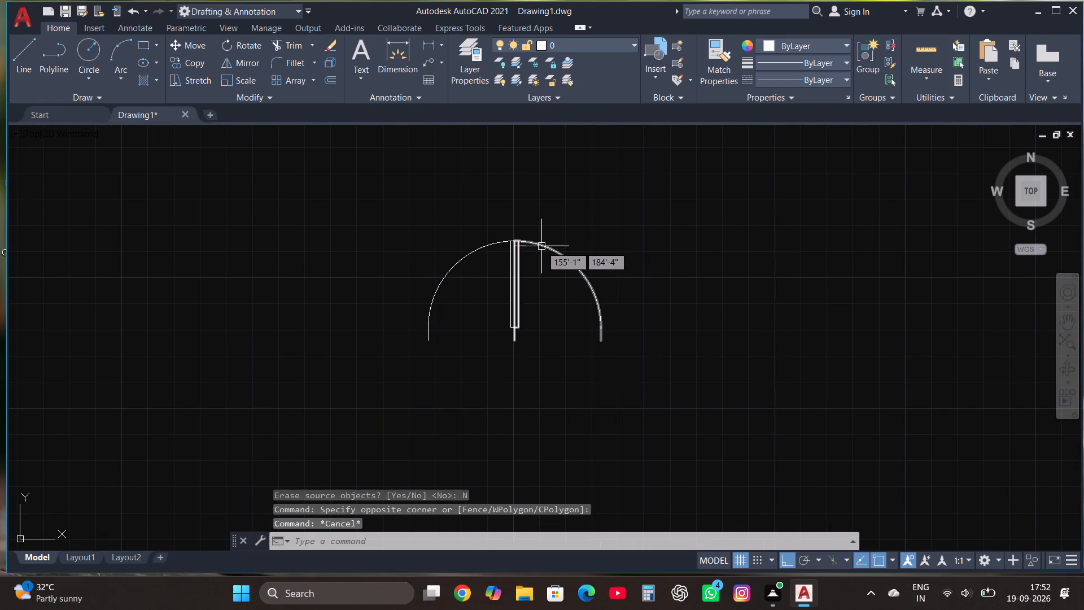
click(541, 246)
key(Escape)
Move the mirrored door horizontally past the original until the two swing arcs meet as a double door.
click(467, 258)
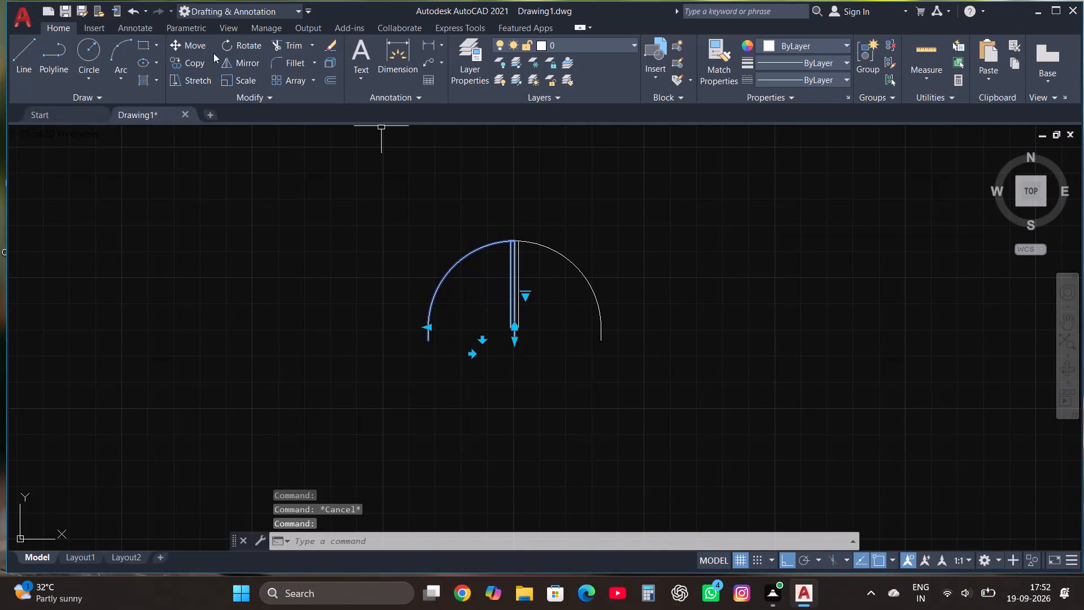
click(188, 45)
scroll(509, 321, up, 1)
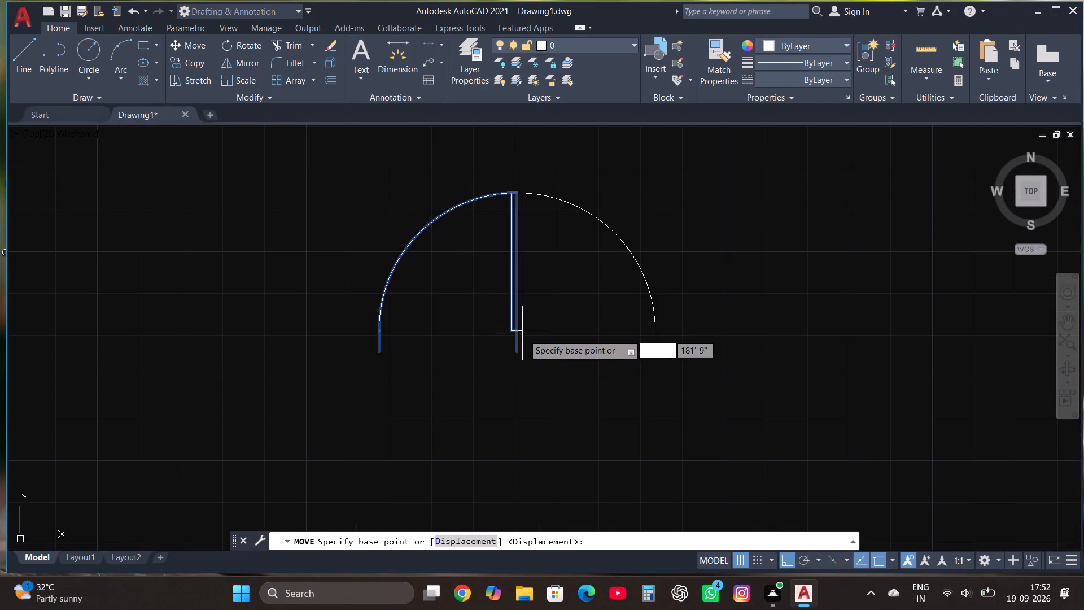
double_click(516, 351)
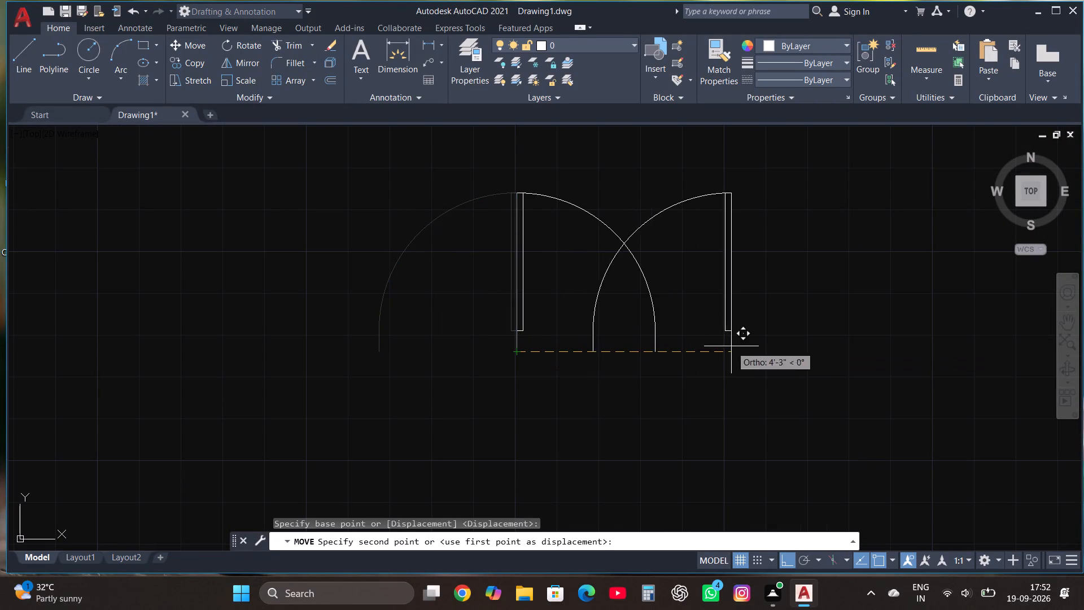
click(793, 348)
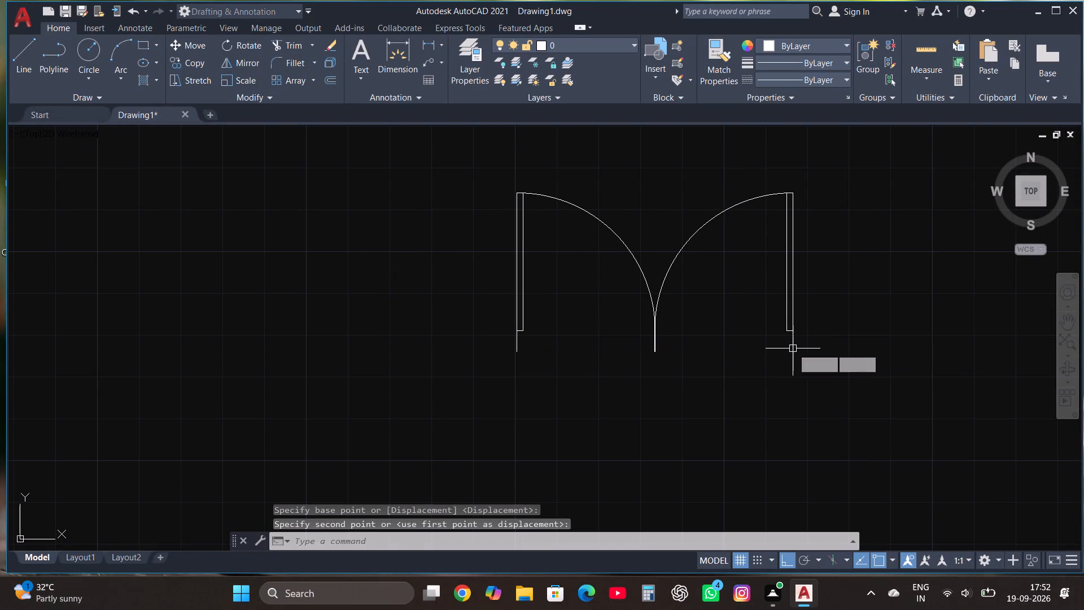
key(Escape)
Scale both leaves of the double door down together about the lower-left endpoint, picking the factor freehand.
scroll(633, 352, up, 2)
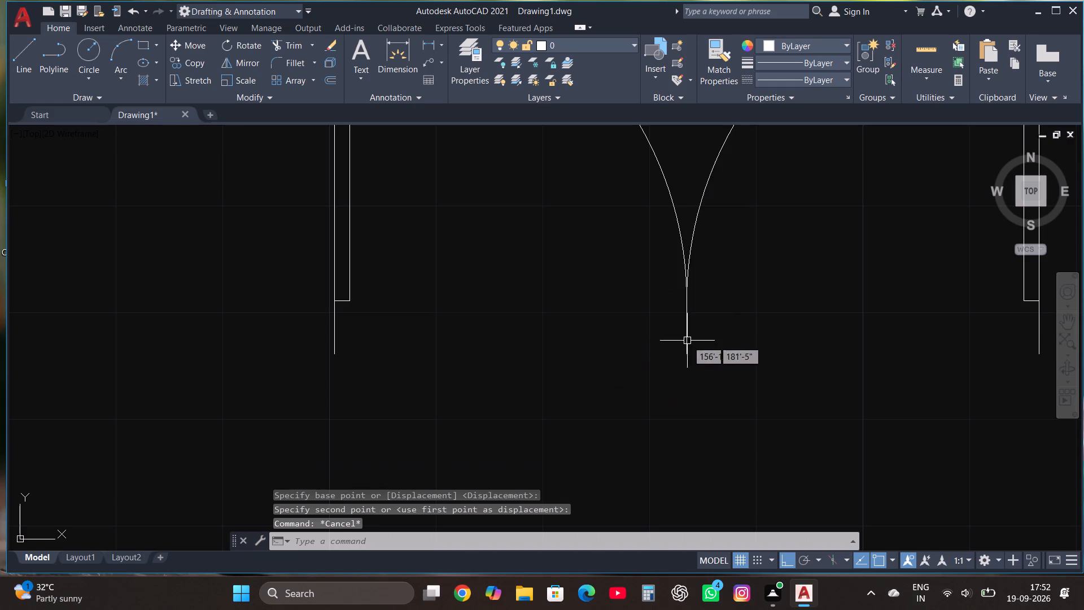
scroll(534, 407, down, 5)
scroll(576, 303, down, 1)
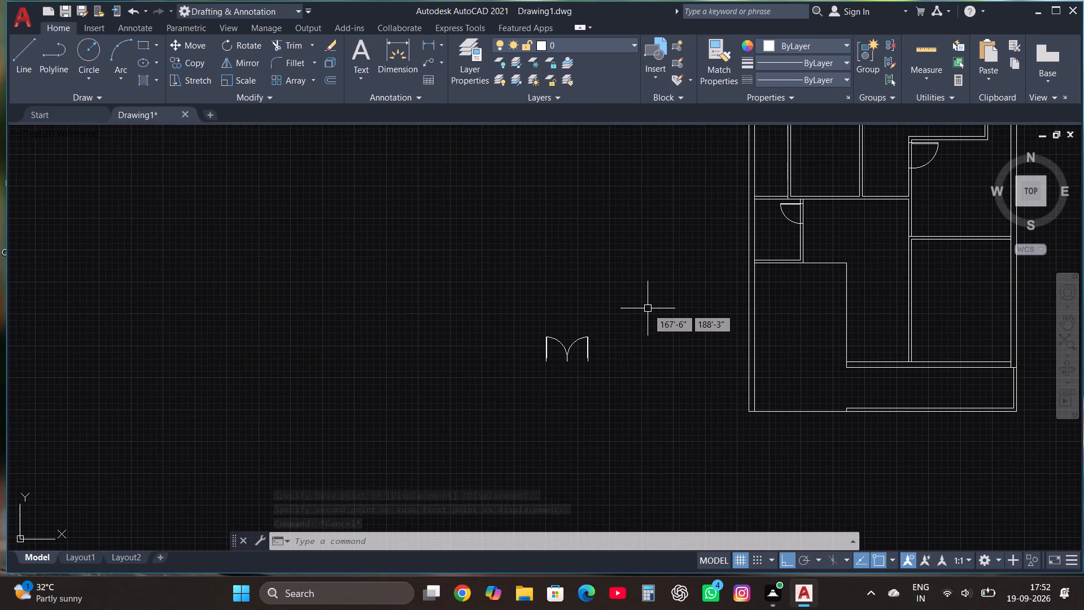
scroll(662, 302, up, 1)
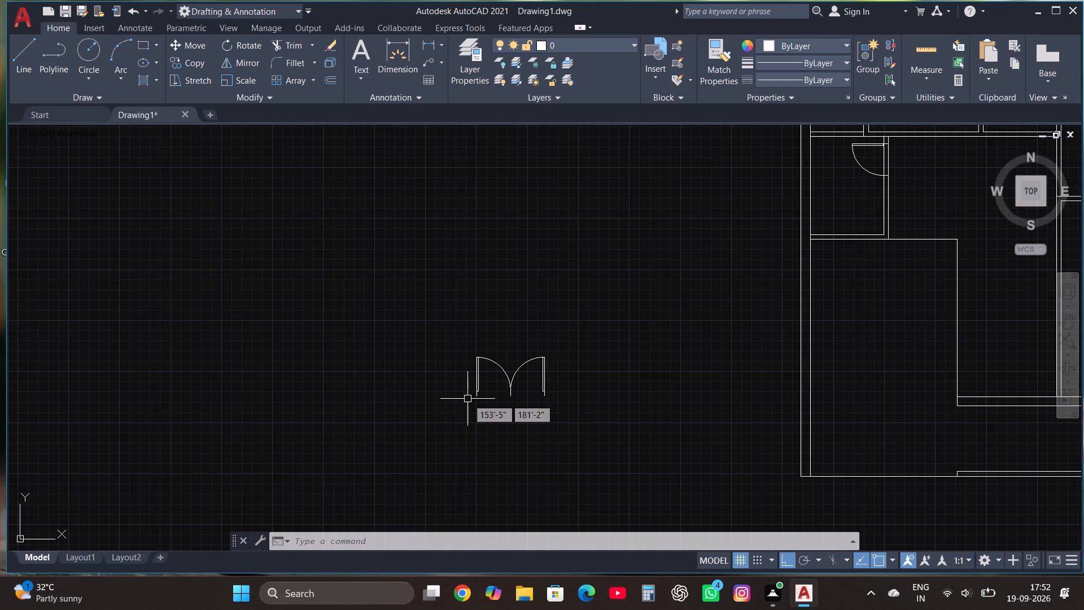
click(467, 399)
double_click(592, 330)
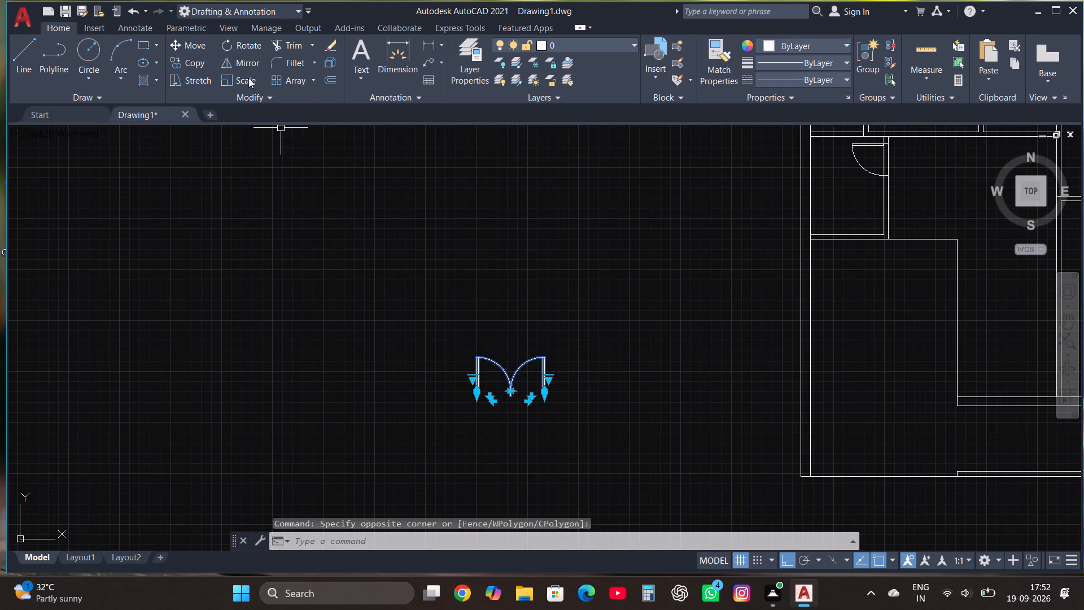
click(248, 78)
scroll(496, 414, up, 2)
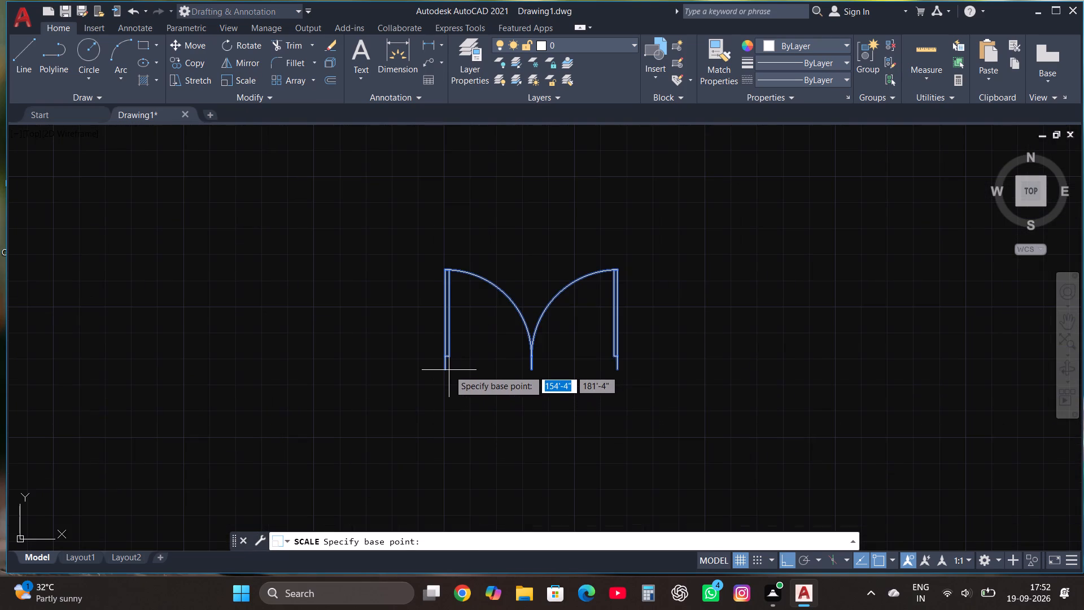
click(444, 371)
click(508, 357)
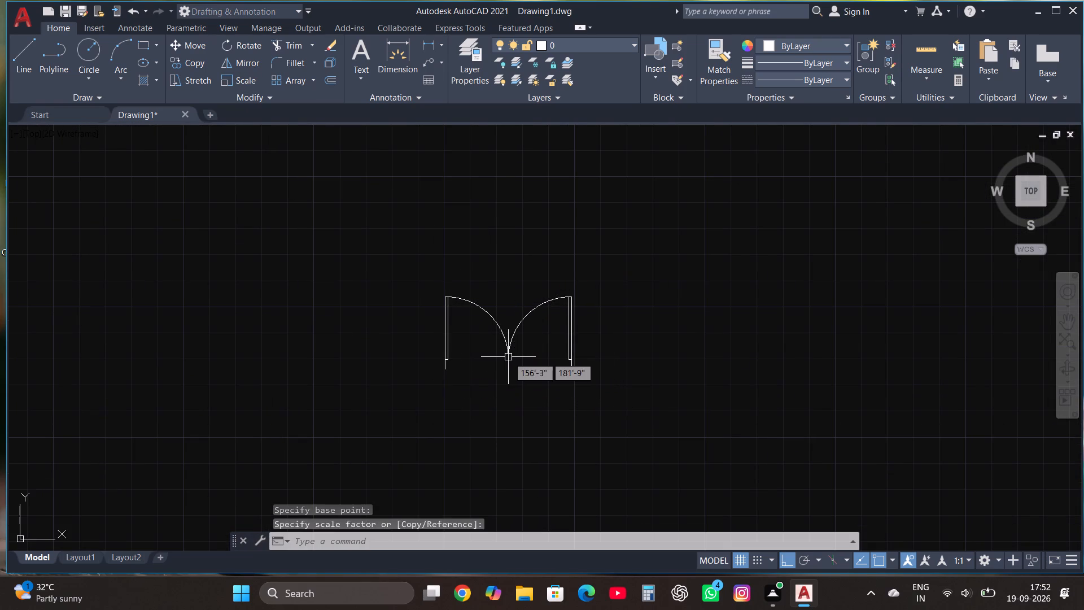
key(Escape)
Move the double door by its lower-right endpoint, with Ortho off, onto the horizontal wall closing the bottom of the central passage.
drag(402, 396, 403, 376)
click(619, 229)
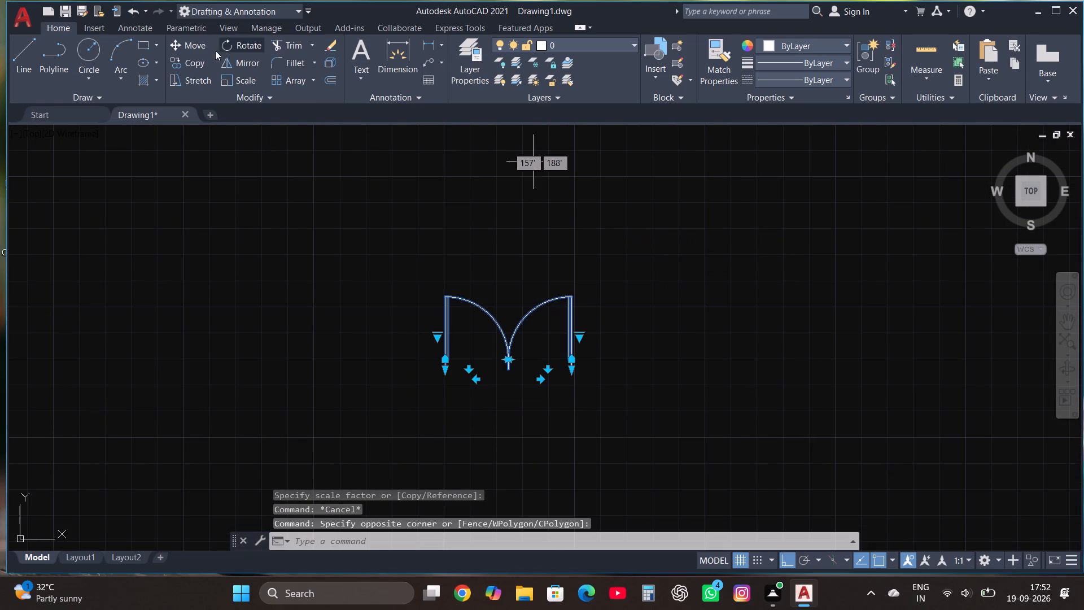
click(186, 47)
scroll(575, 374, up, 2)
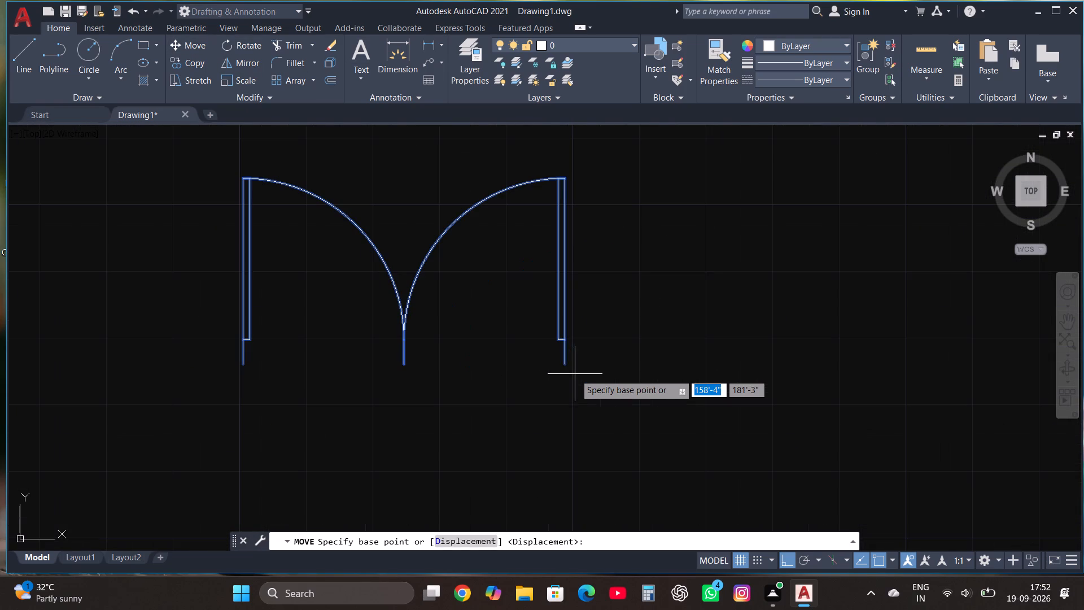
click(566, 365)
scroll(444, 402, down, 4)
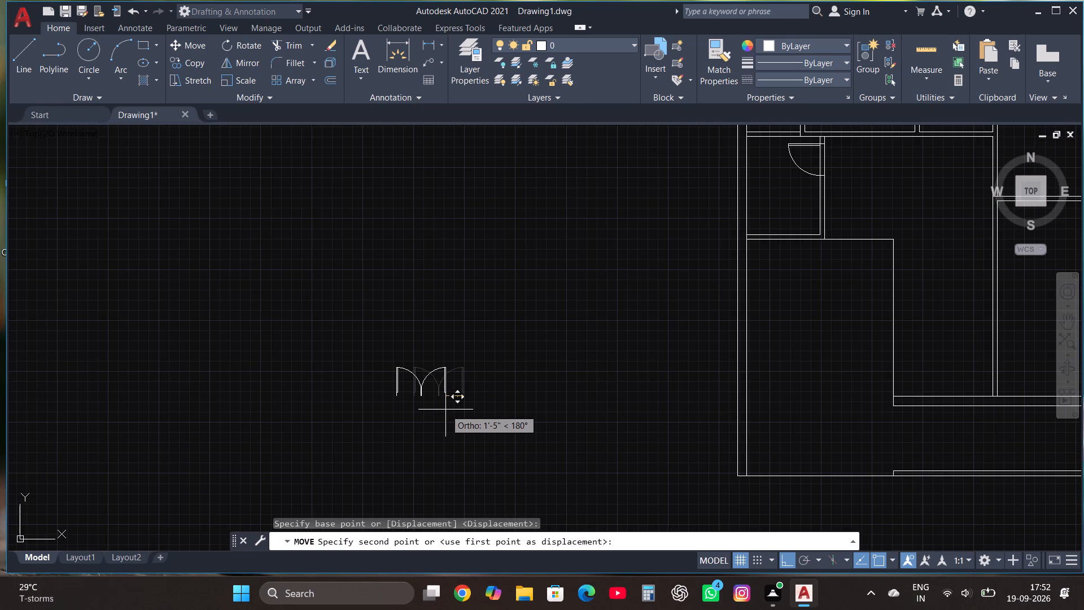
key(F8)
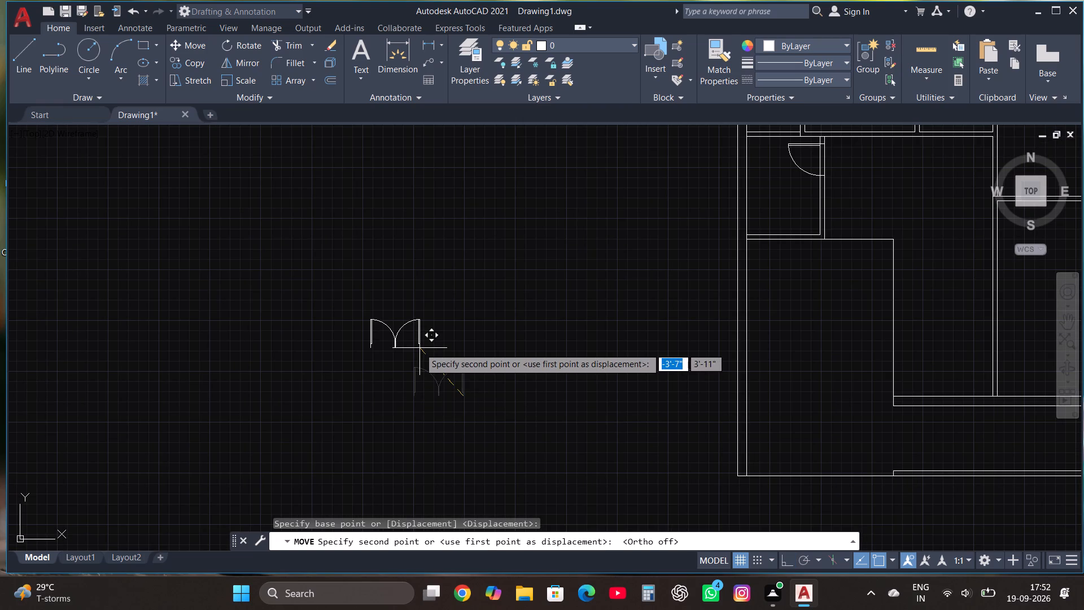
scroll(419, 348, down, 1)
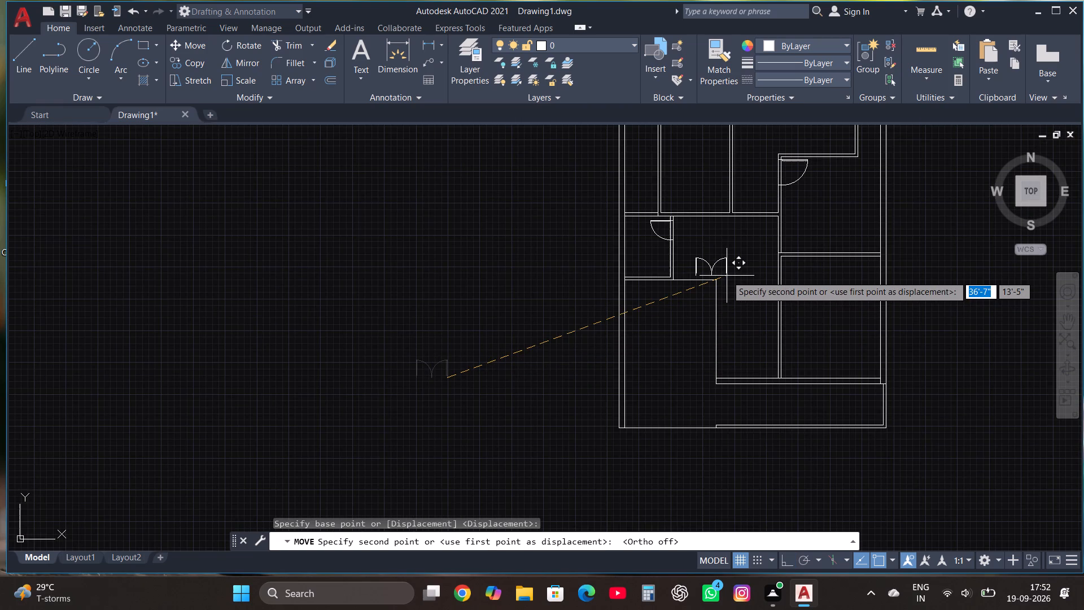
scroll(646, 421, down, 1)
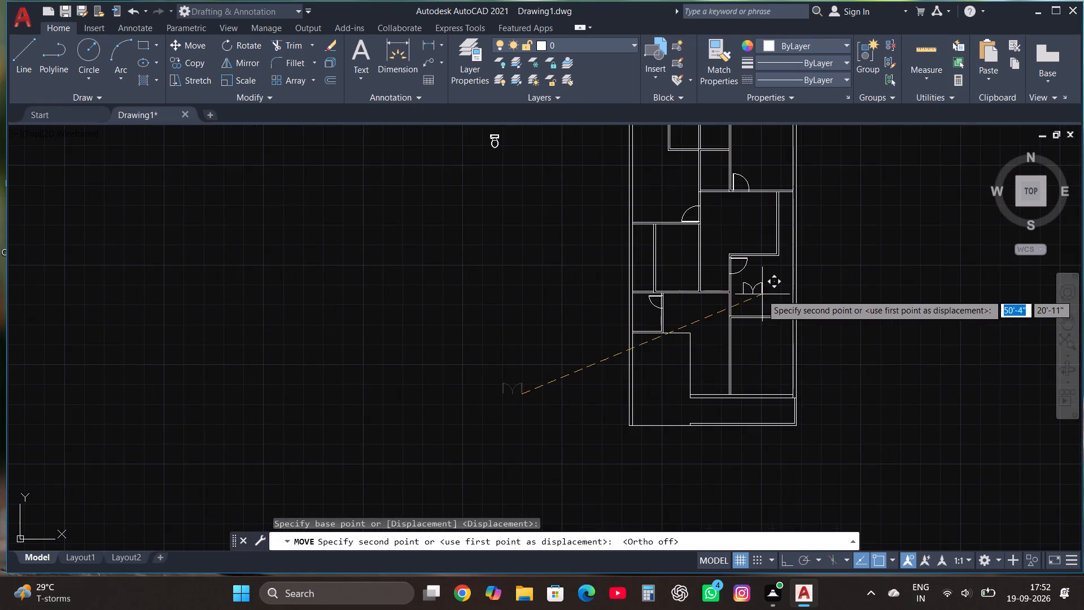
scroll(749, 296, up, 5)
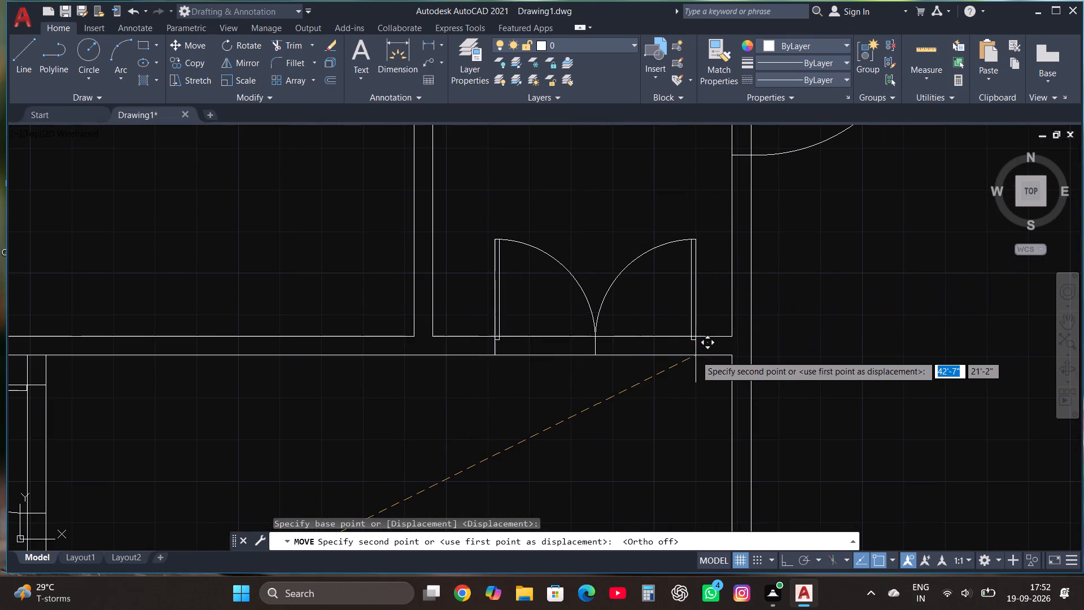
click(687, 356)
scroll(684, 274, down, 4)
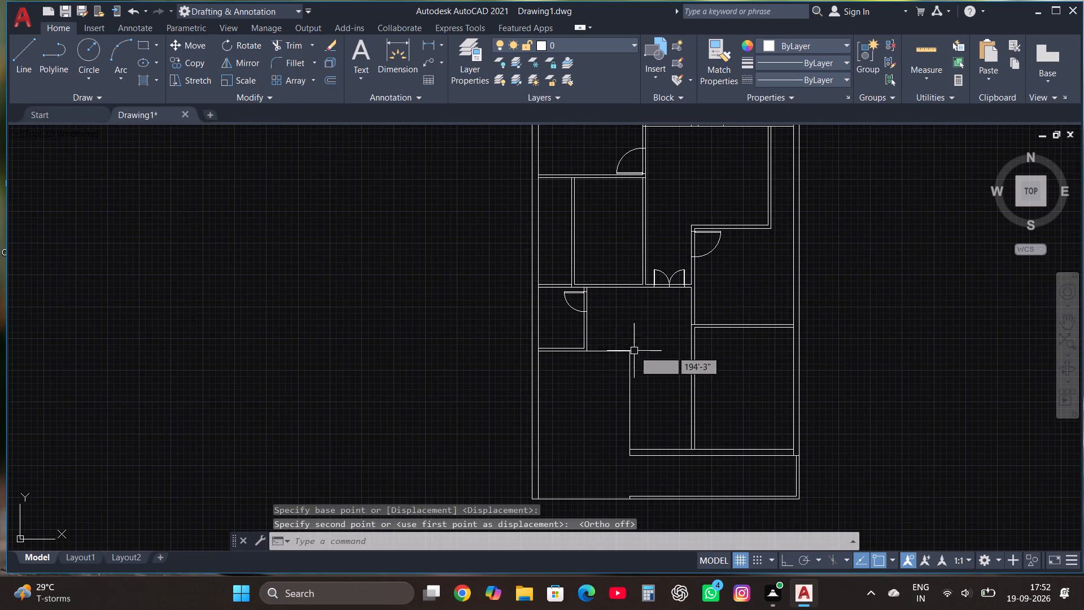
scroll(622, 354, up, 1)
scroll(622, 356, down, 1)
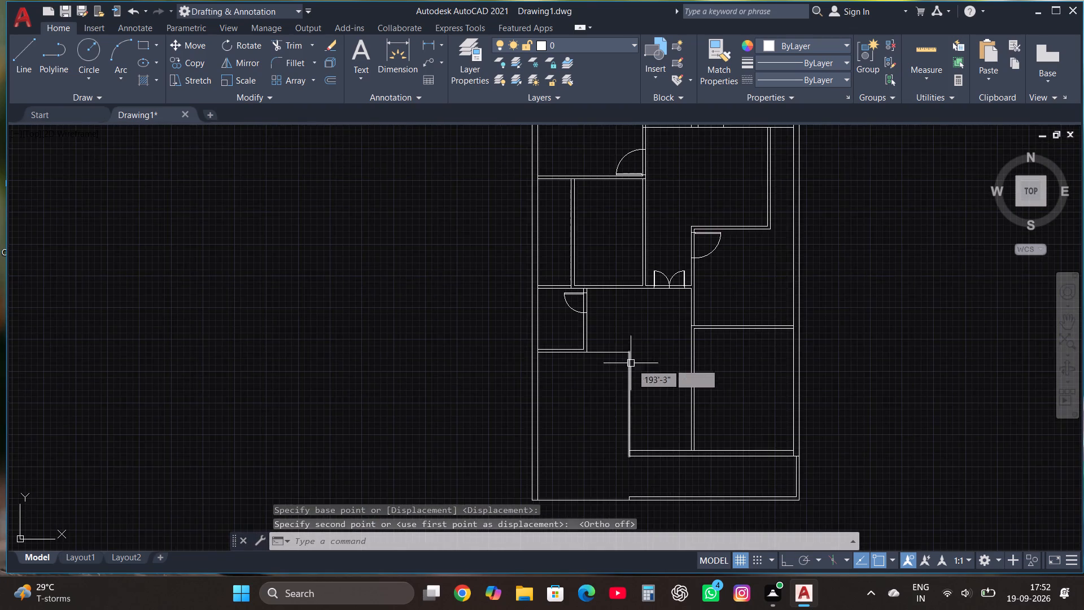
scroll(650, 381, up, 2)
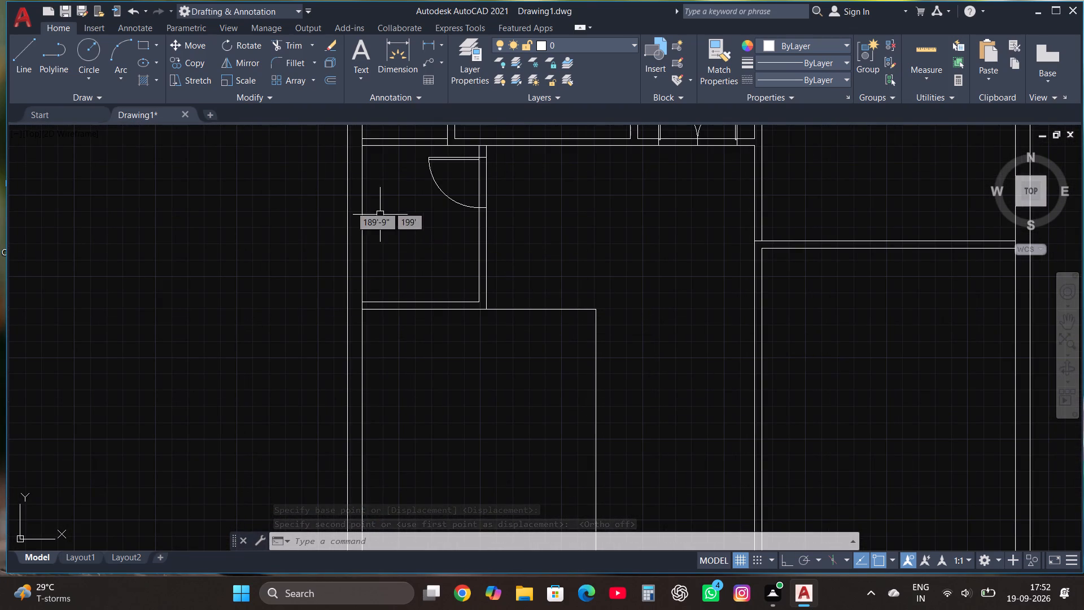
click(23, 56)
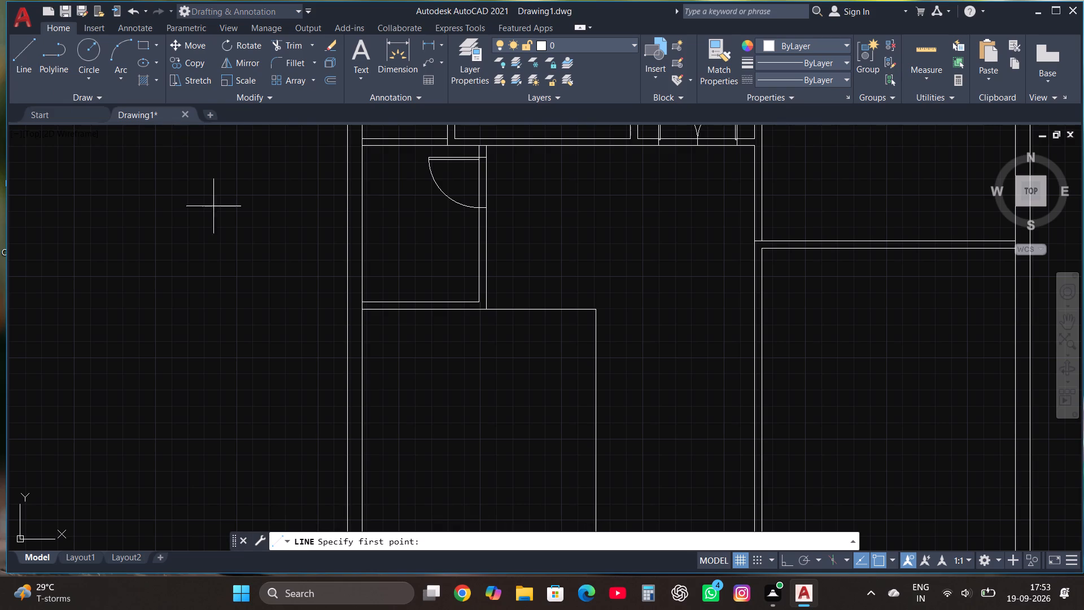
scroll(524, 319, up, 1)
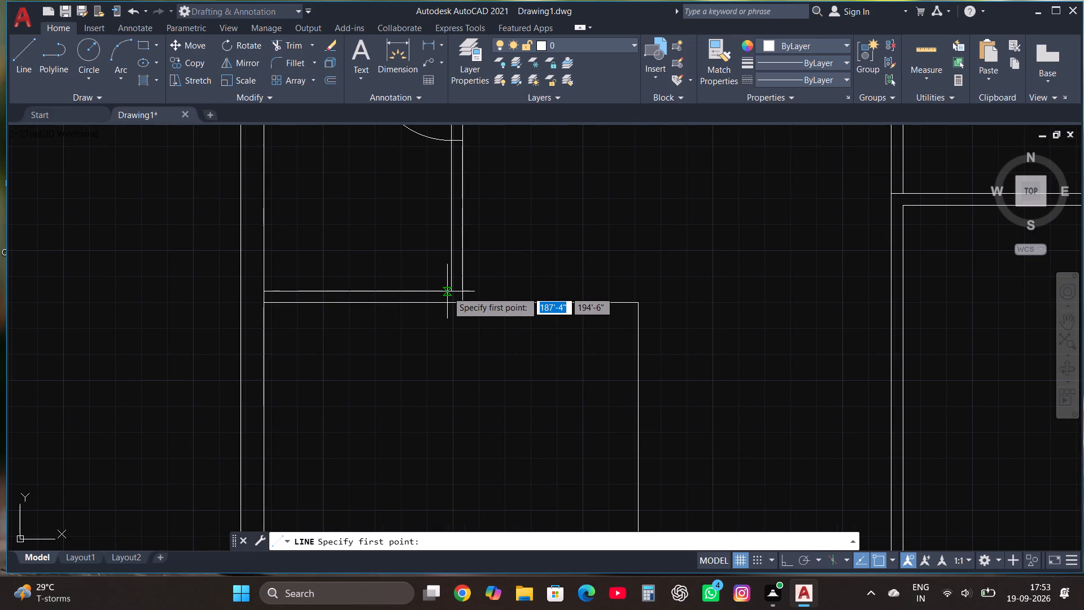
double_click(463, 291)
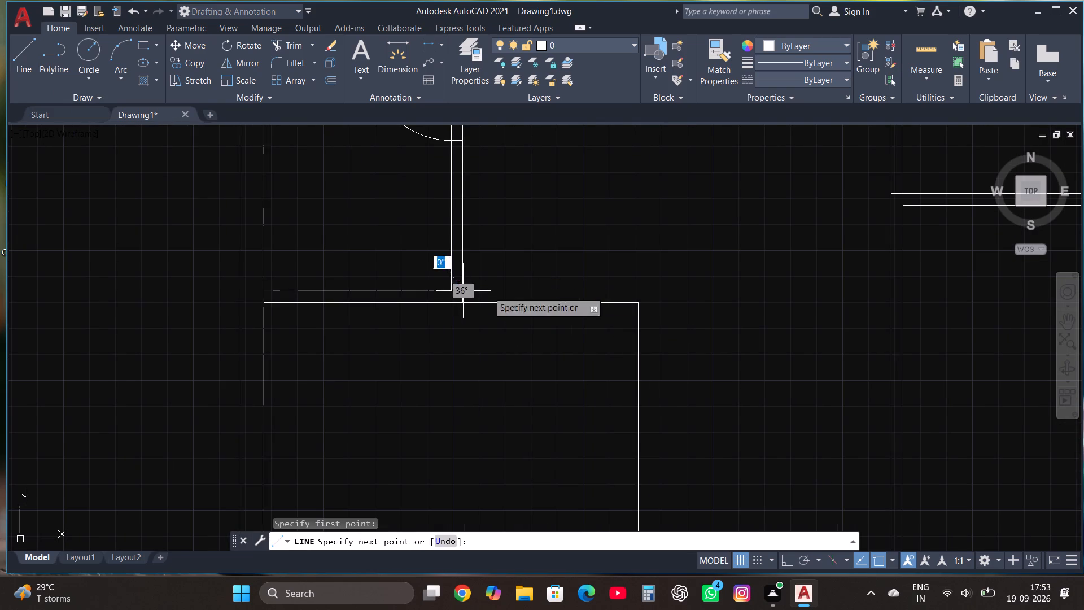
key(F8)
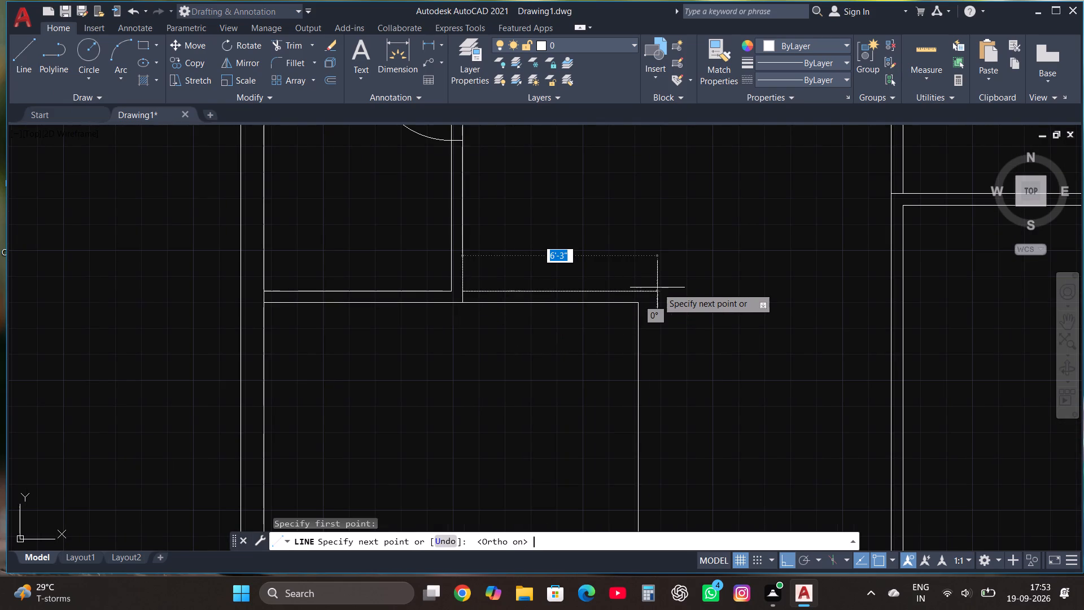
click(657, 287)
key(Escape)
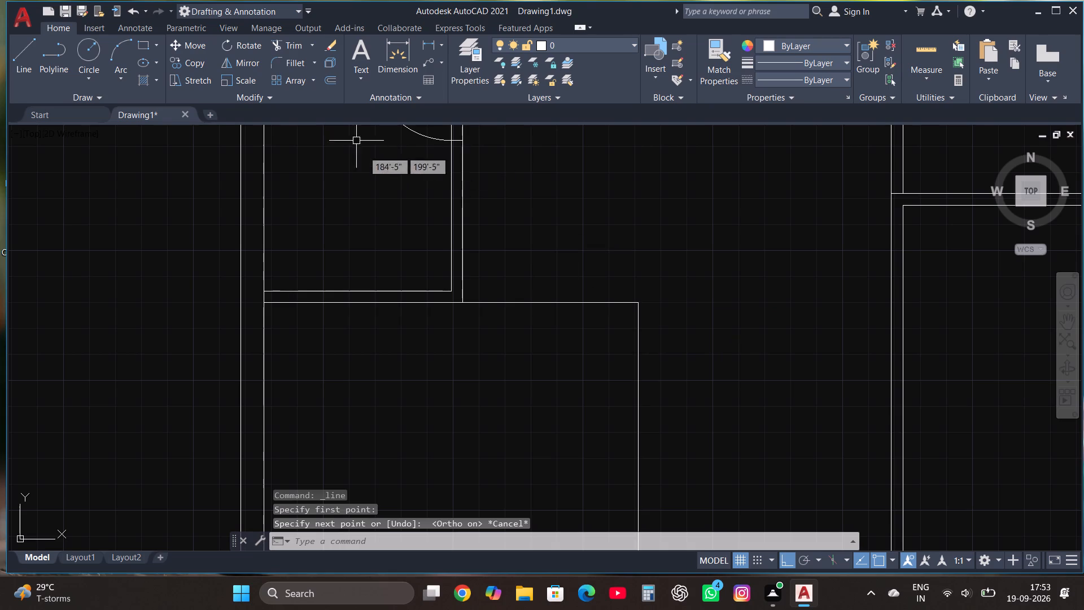
Offset the horizontal line along the top of the lower-left room 4.5" upward to form the partition's second face.
drag(562, 337, 560, 325)
double_click(524, 259)
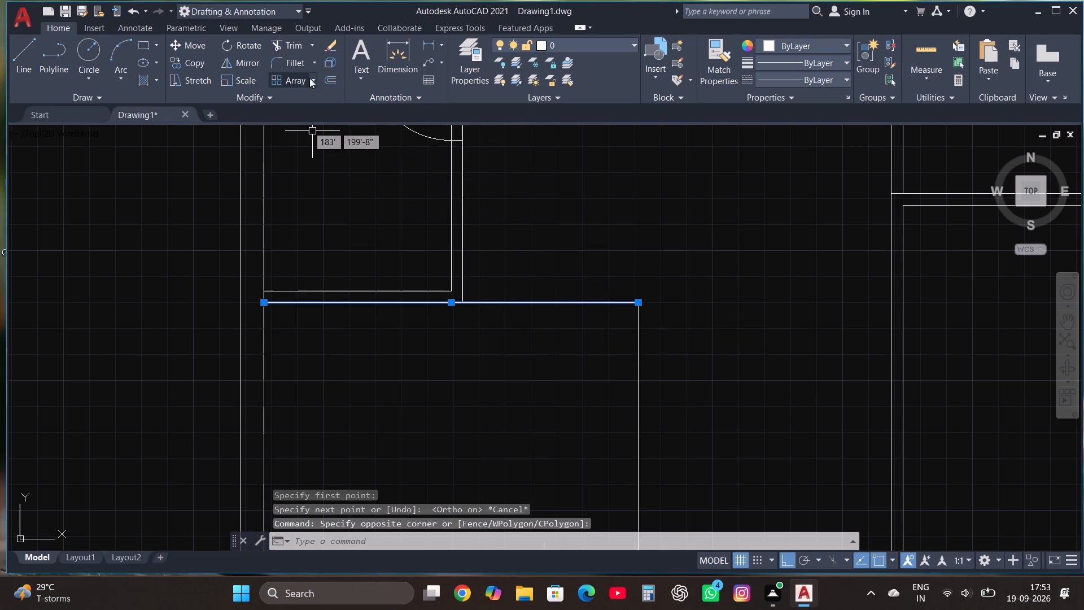
click(325, 79)
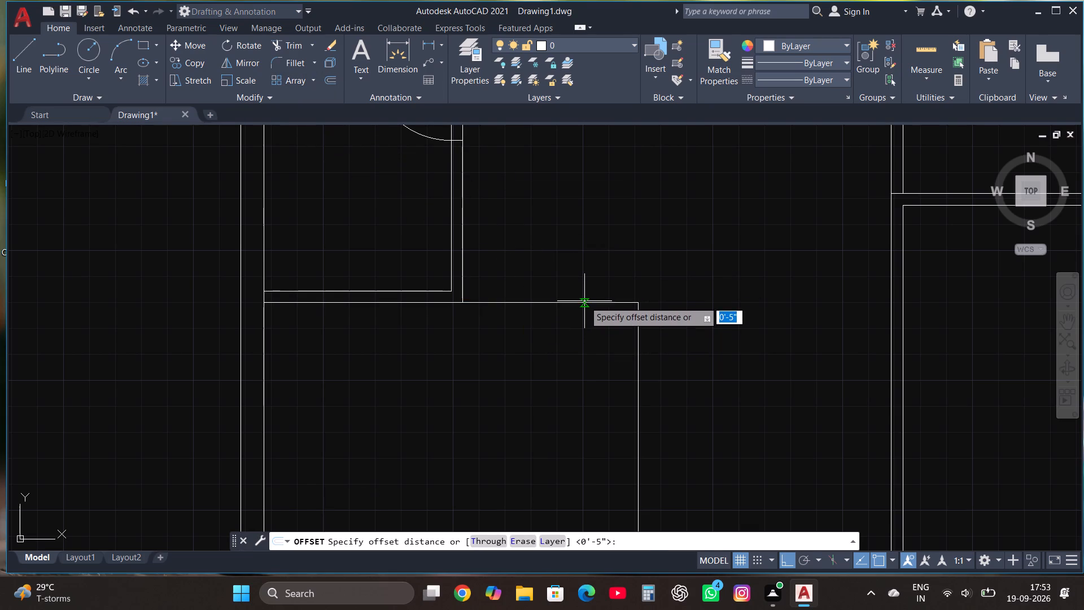
double_click(584, 301)
double_click(584, 286)
text(4.5")
key(Return)
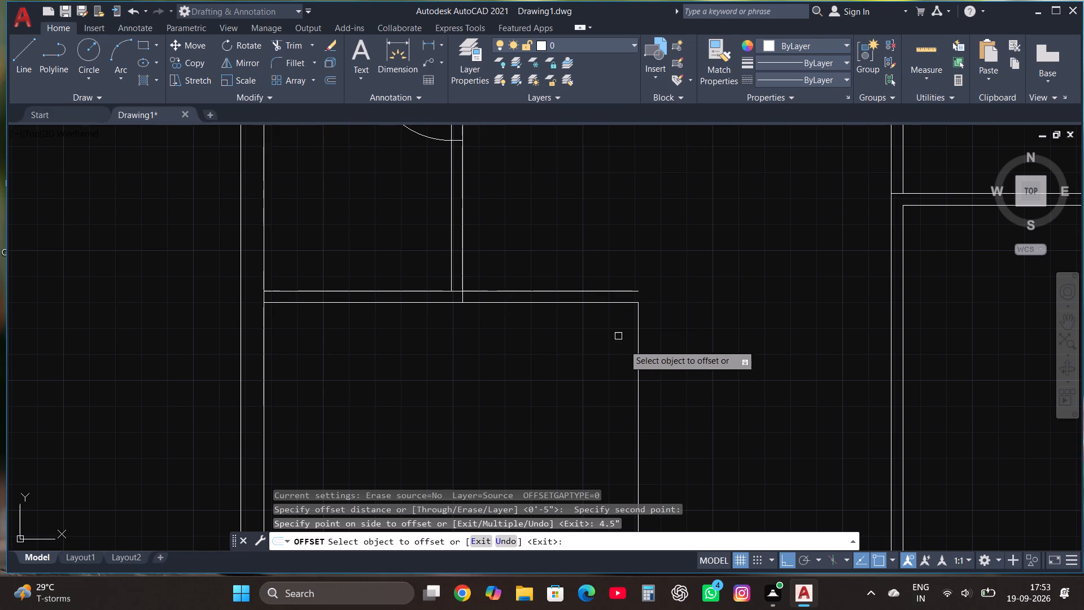
Offset the vertical line along the right side of the lower-left room 4.5" outward to the right.
click(636, 377)
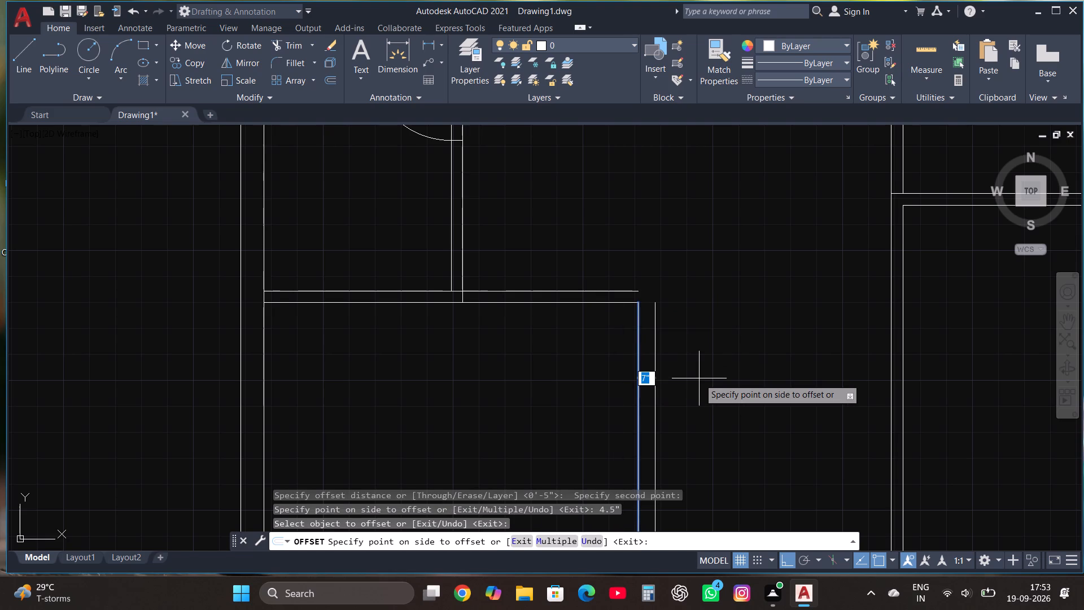
text(4.5")
key(Return)
key(Escape)
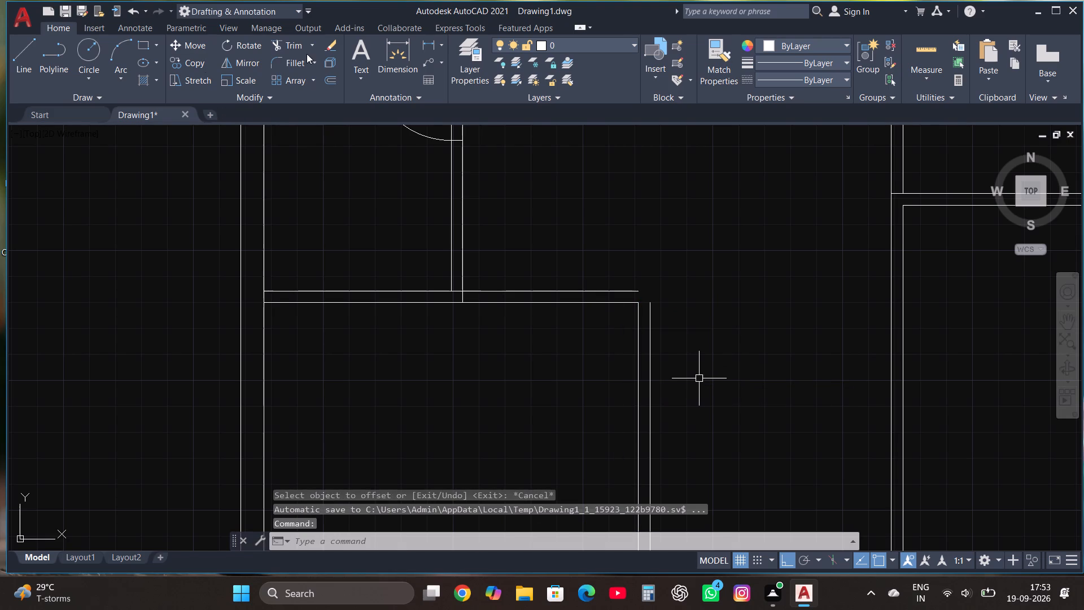
Fillet the two offset partition lines so they meet in a square outer corner at the lower-left room's top-right corner.
click(291, 60)
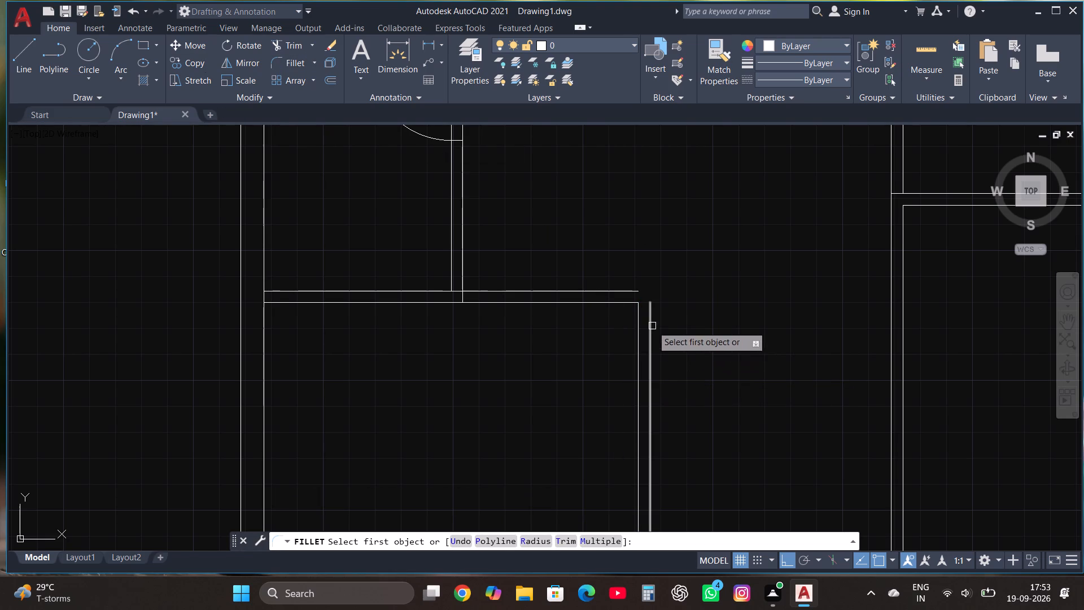
click(652, 326)
click(637, 295)
click(634, 294)
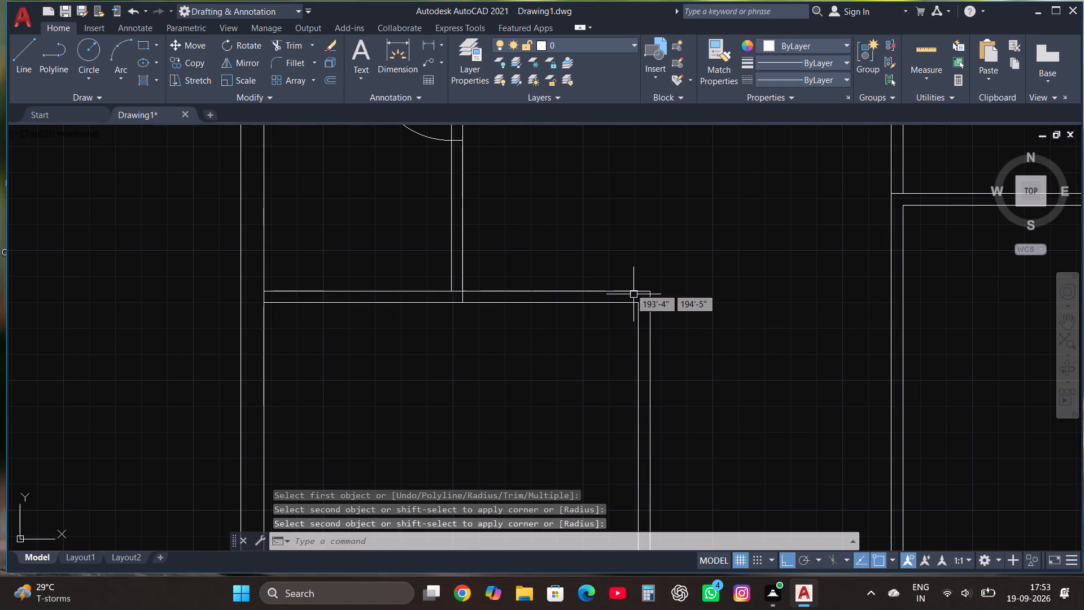
key(Escape)
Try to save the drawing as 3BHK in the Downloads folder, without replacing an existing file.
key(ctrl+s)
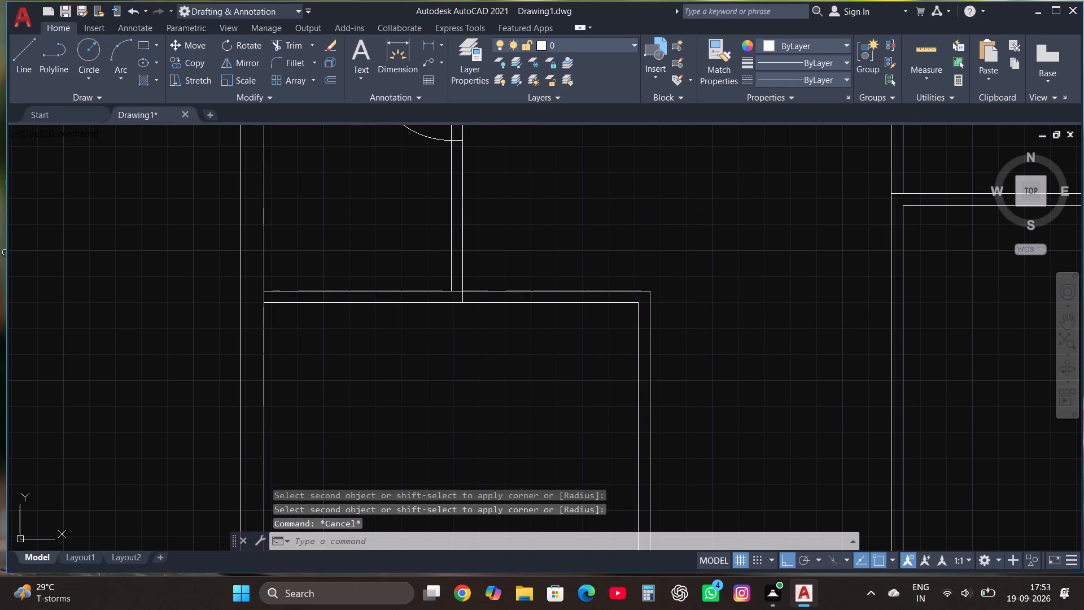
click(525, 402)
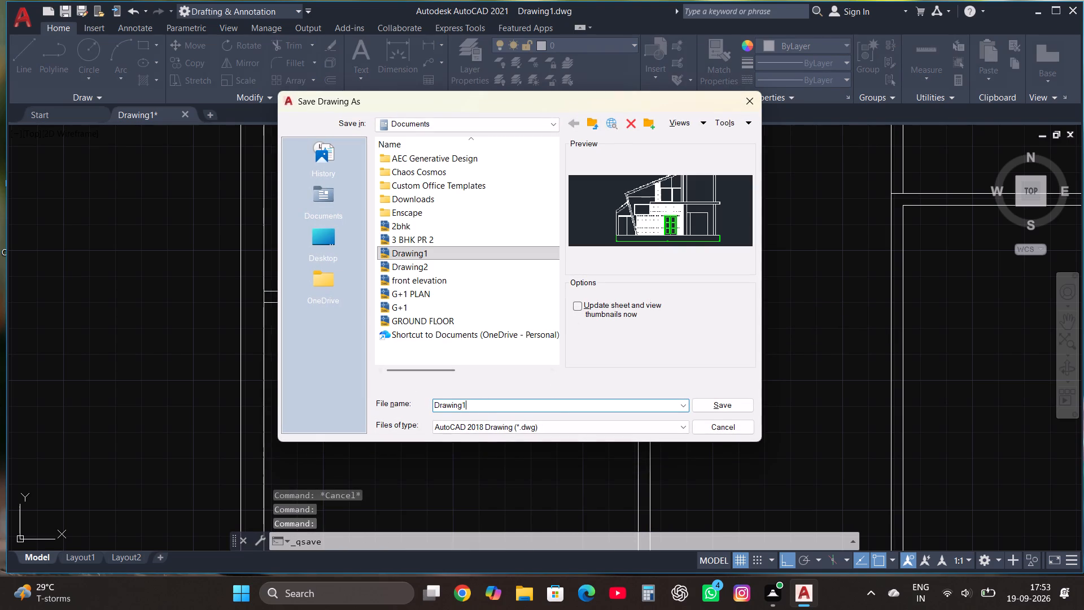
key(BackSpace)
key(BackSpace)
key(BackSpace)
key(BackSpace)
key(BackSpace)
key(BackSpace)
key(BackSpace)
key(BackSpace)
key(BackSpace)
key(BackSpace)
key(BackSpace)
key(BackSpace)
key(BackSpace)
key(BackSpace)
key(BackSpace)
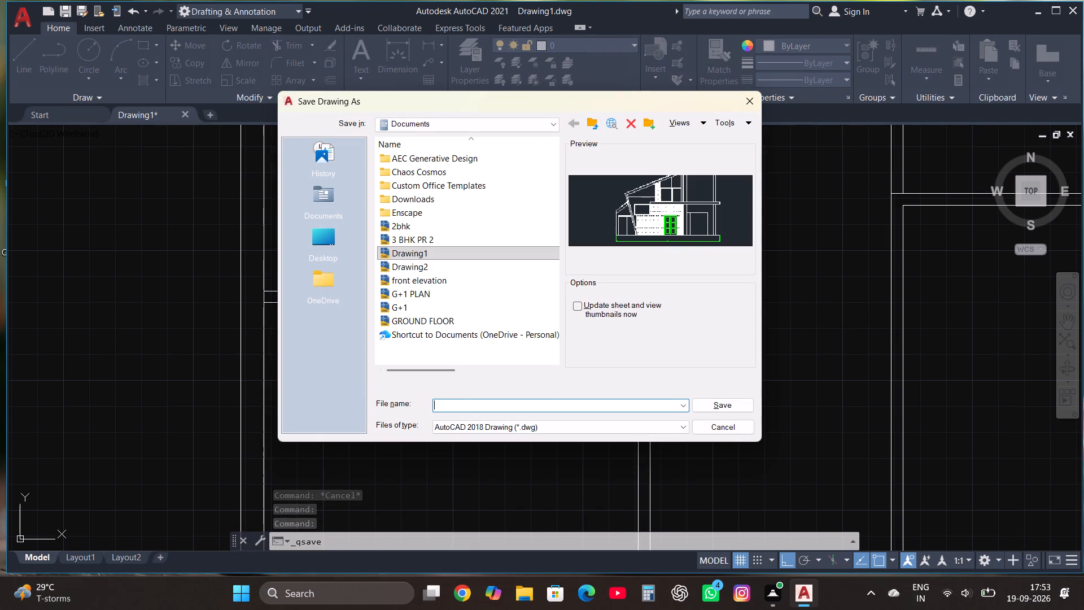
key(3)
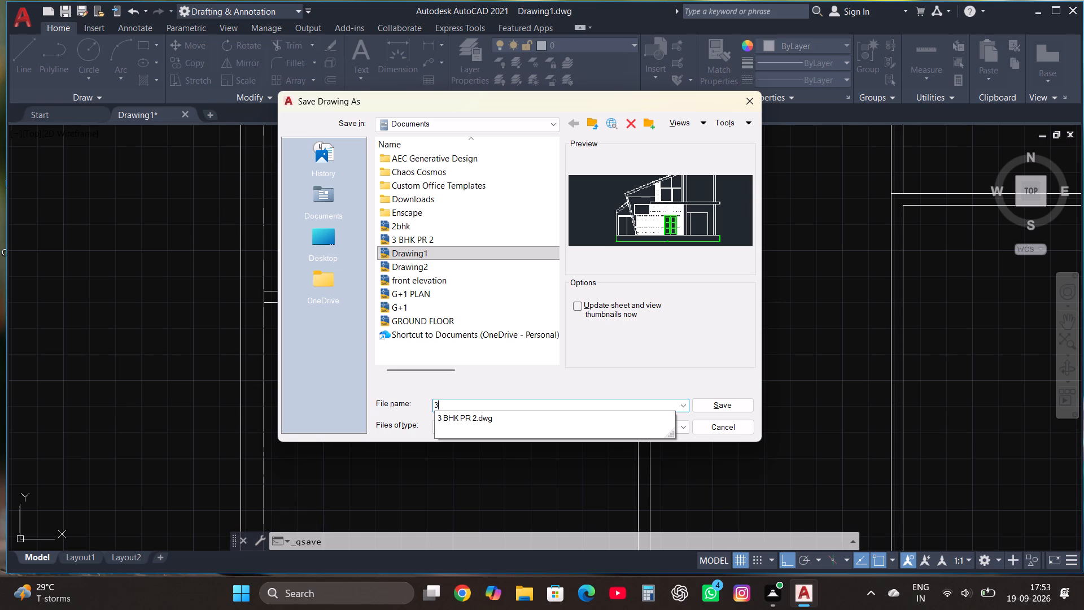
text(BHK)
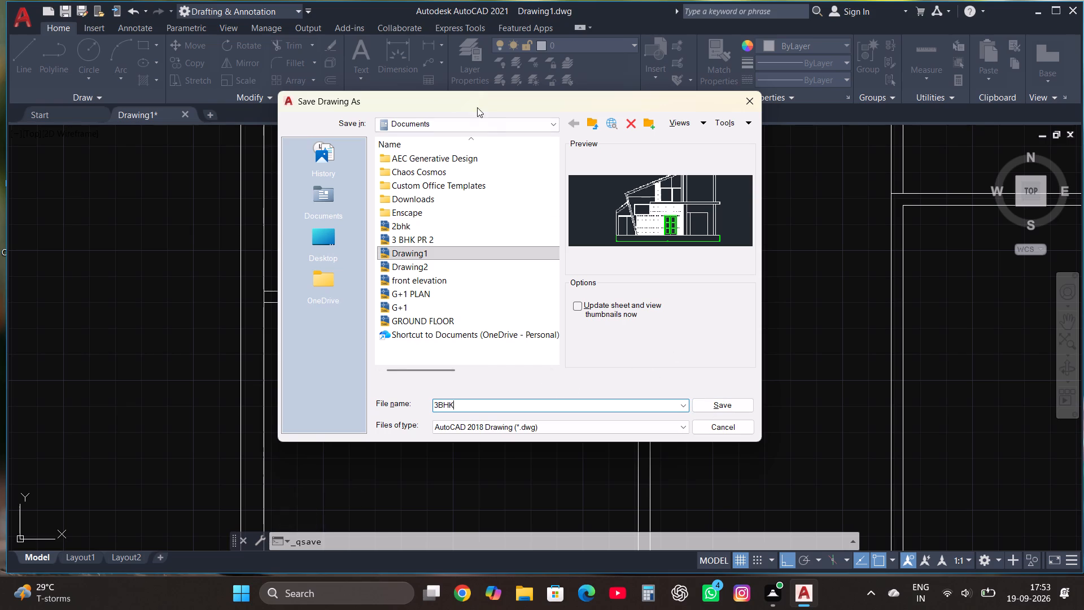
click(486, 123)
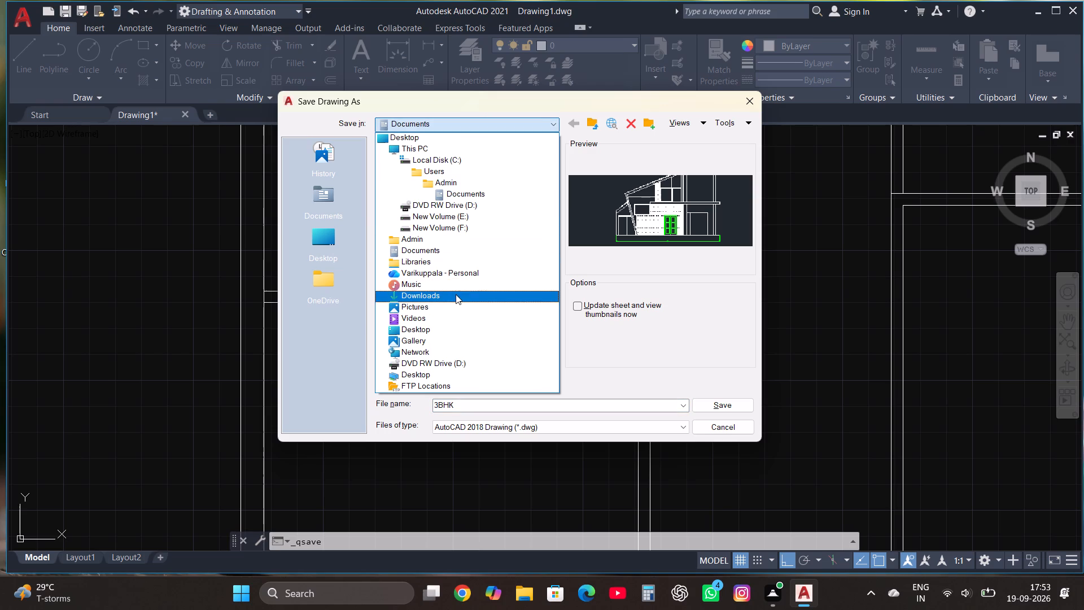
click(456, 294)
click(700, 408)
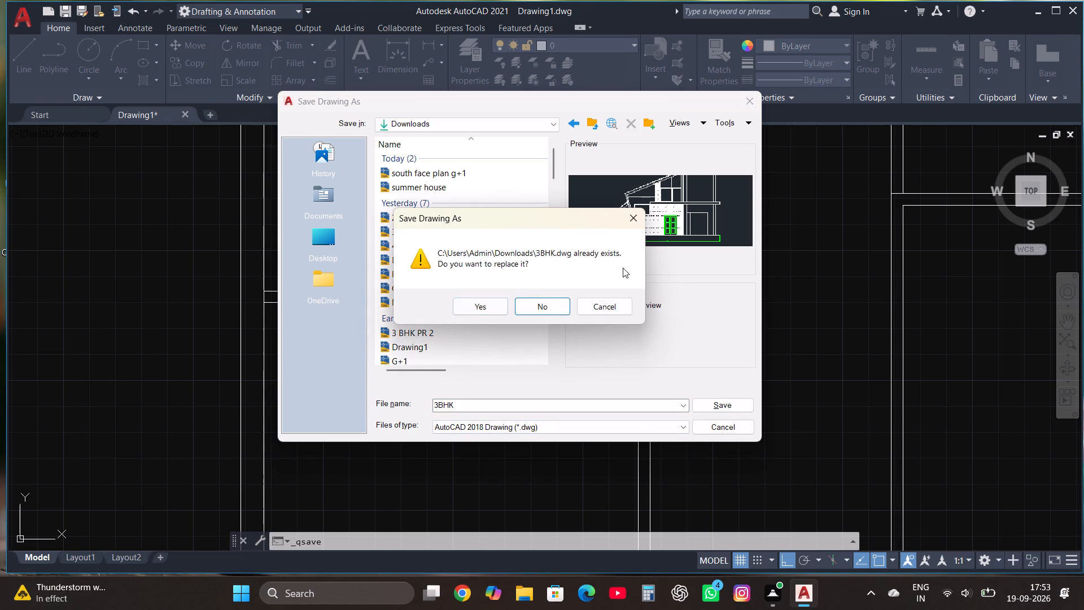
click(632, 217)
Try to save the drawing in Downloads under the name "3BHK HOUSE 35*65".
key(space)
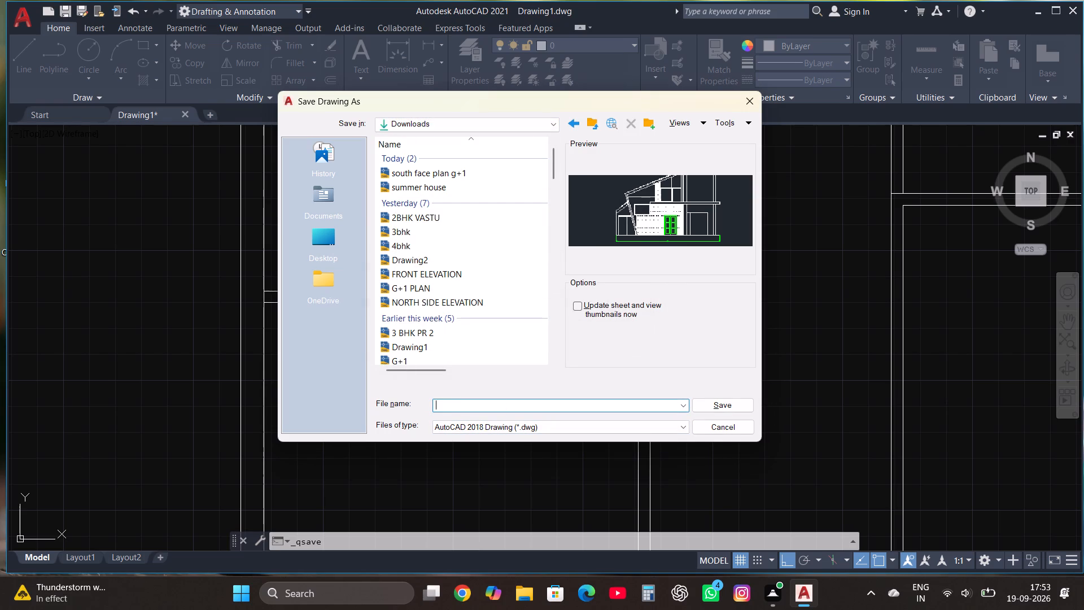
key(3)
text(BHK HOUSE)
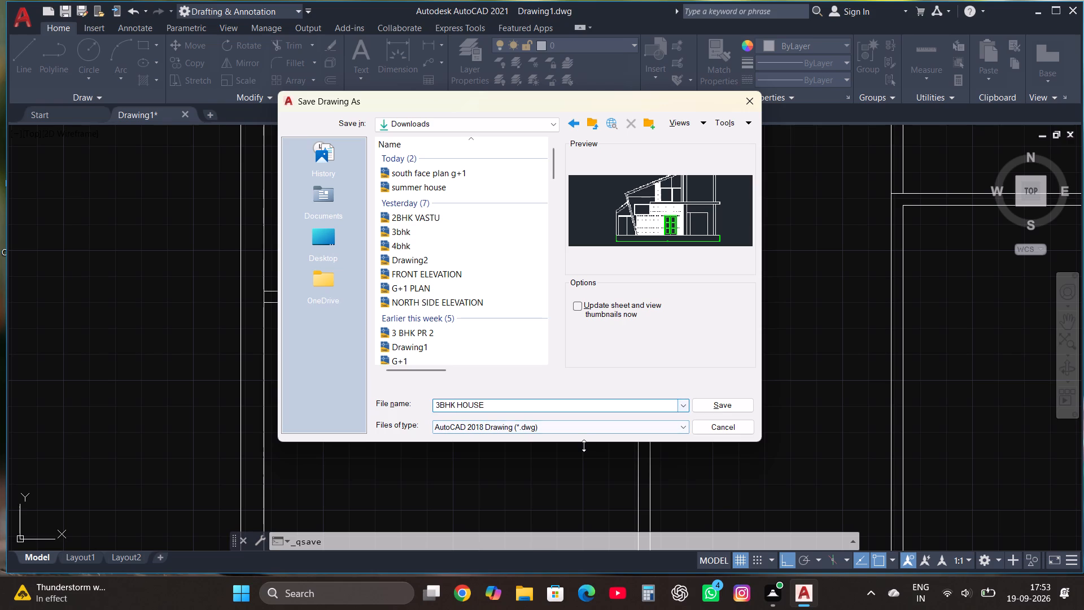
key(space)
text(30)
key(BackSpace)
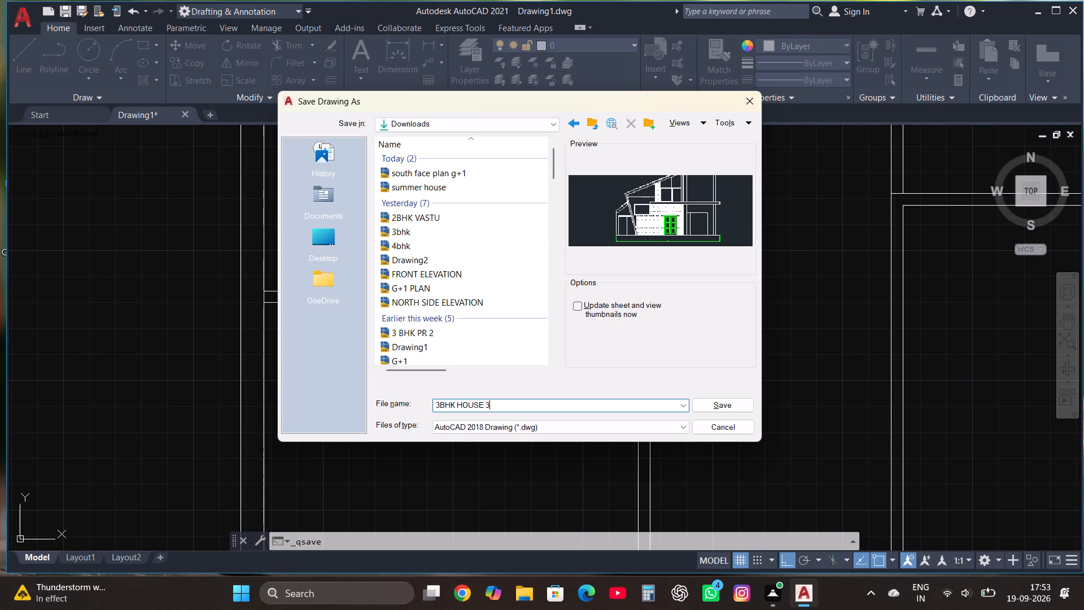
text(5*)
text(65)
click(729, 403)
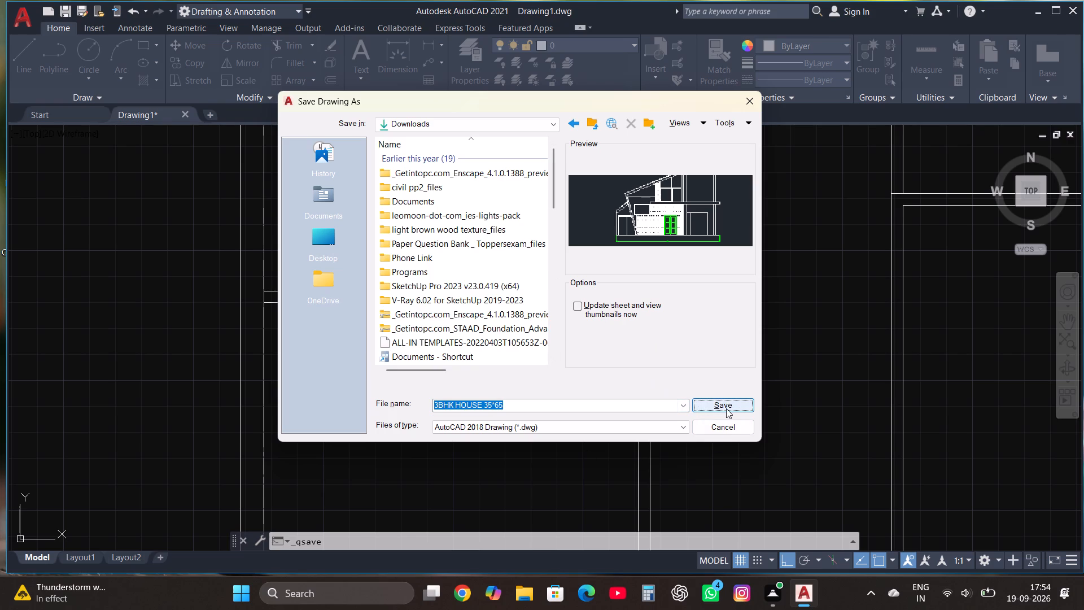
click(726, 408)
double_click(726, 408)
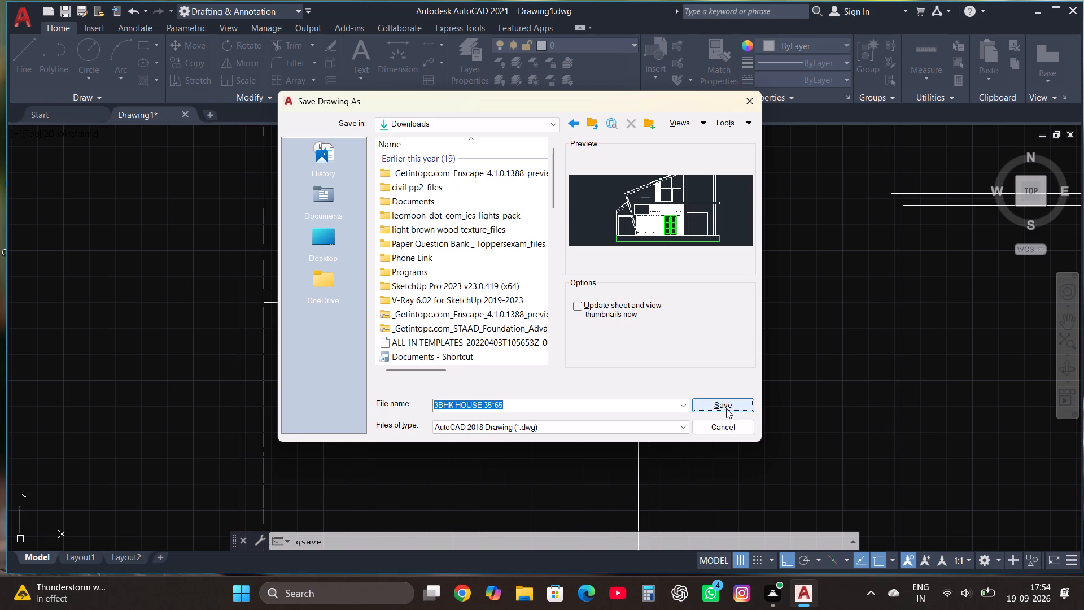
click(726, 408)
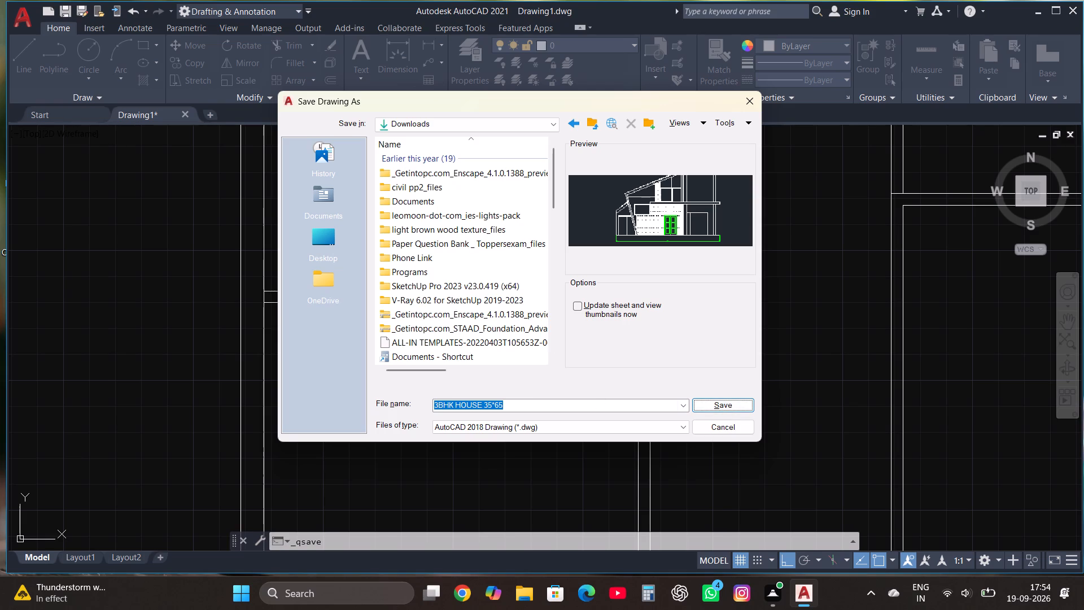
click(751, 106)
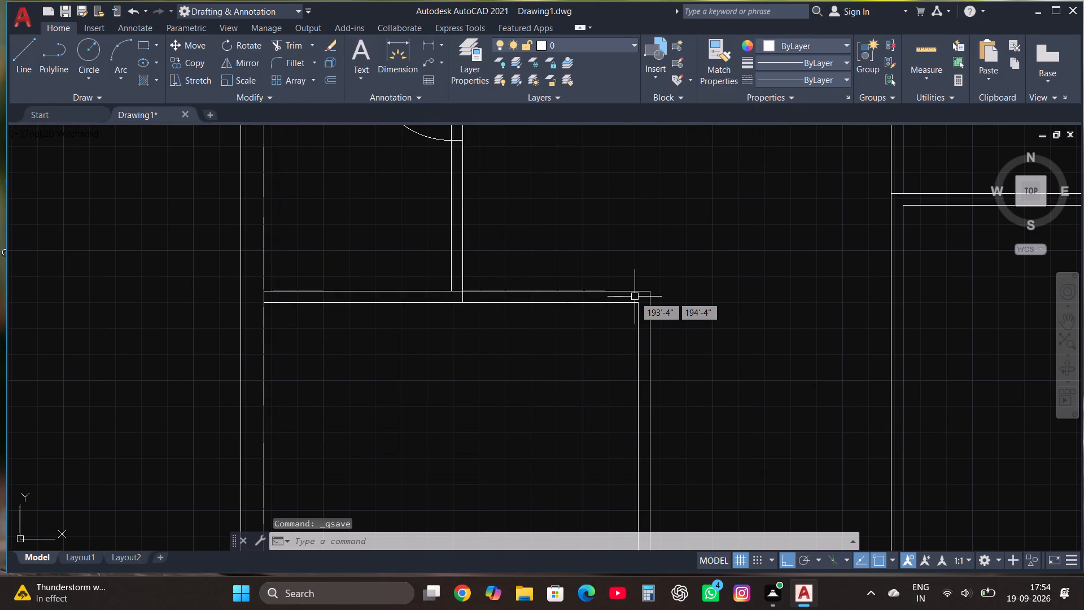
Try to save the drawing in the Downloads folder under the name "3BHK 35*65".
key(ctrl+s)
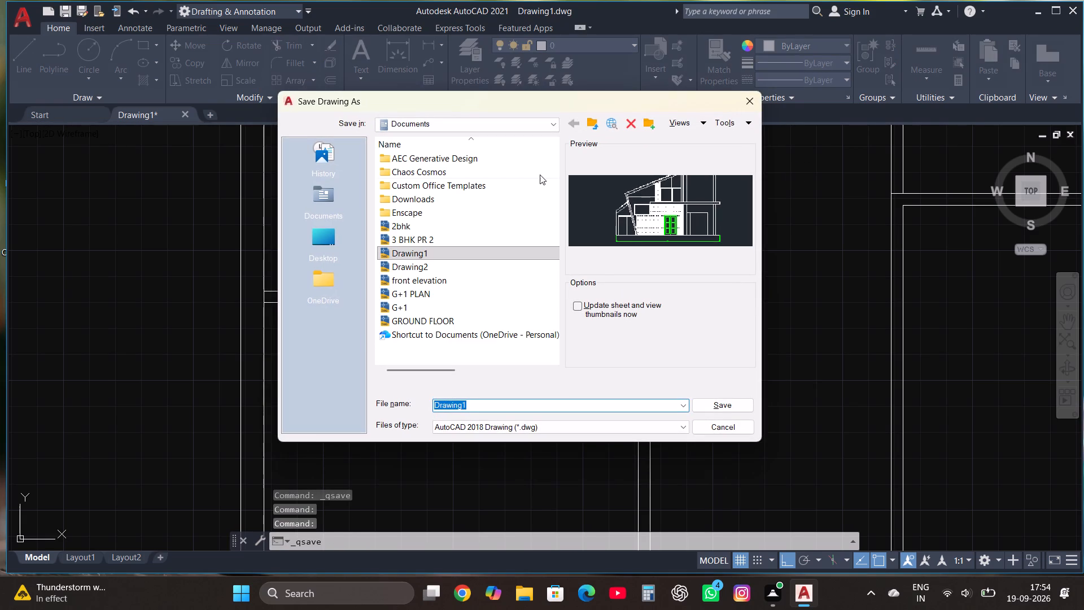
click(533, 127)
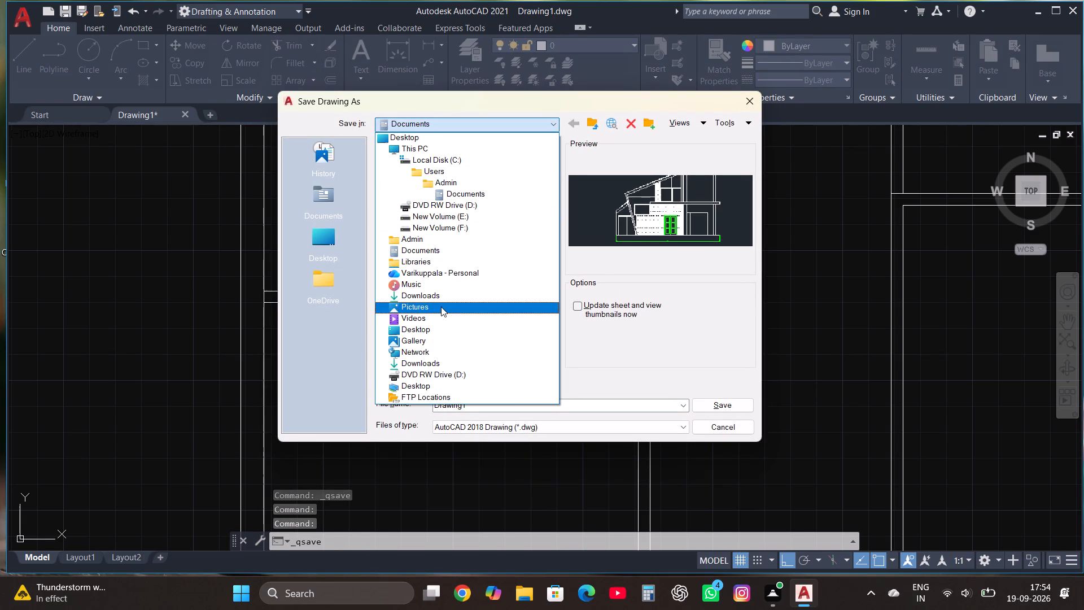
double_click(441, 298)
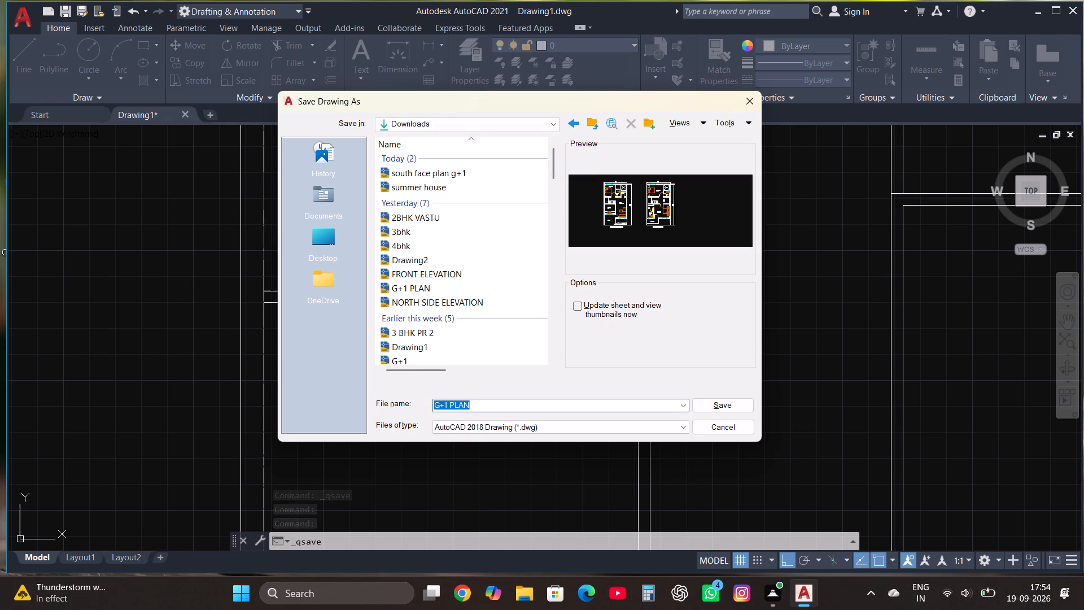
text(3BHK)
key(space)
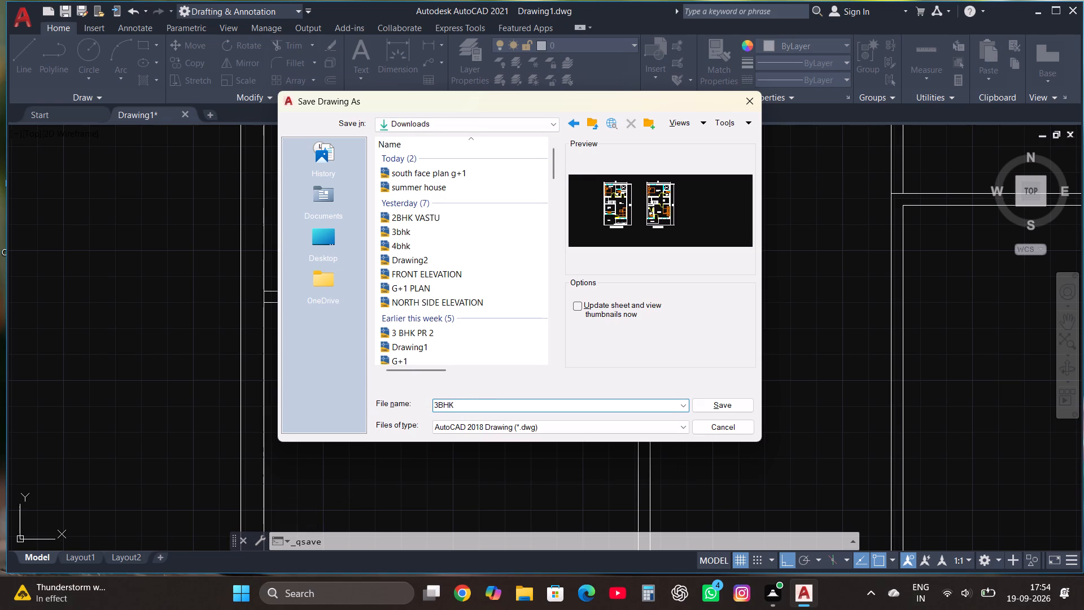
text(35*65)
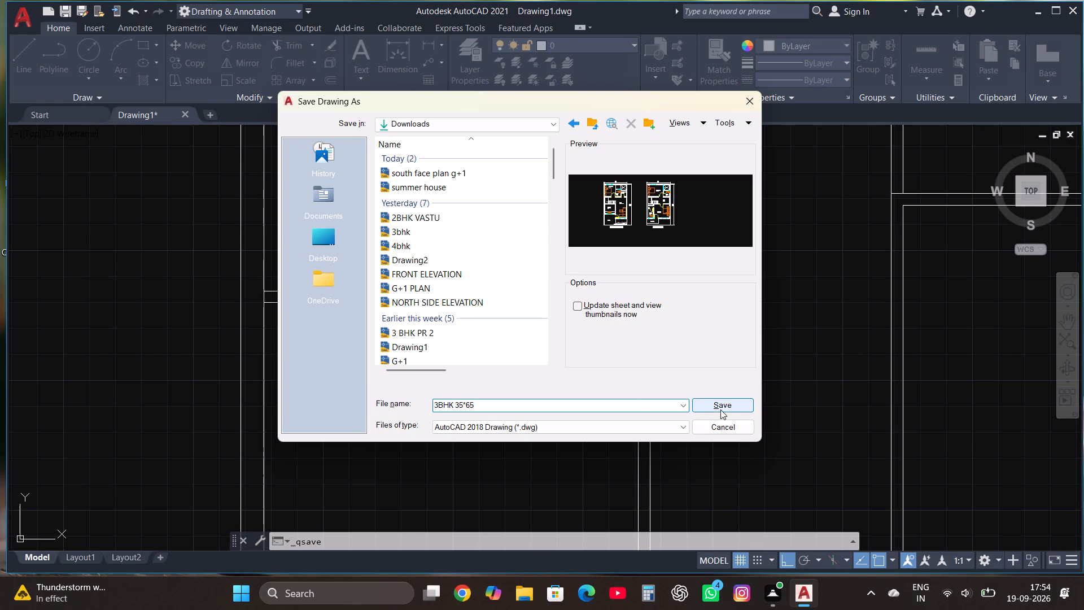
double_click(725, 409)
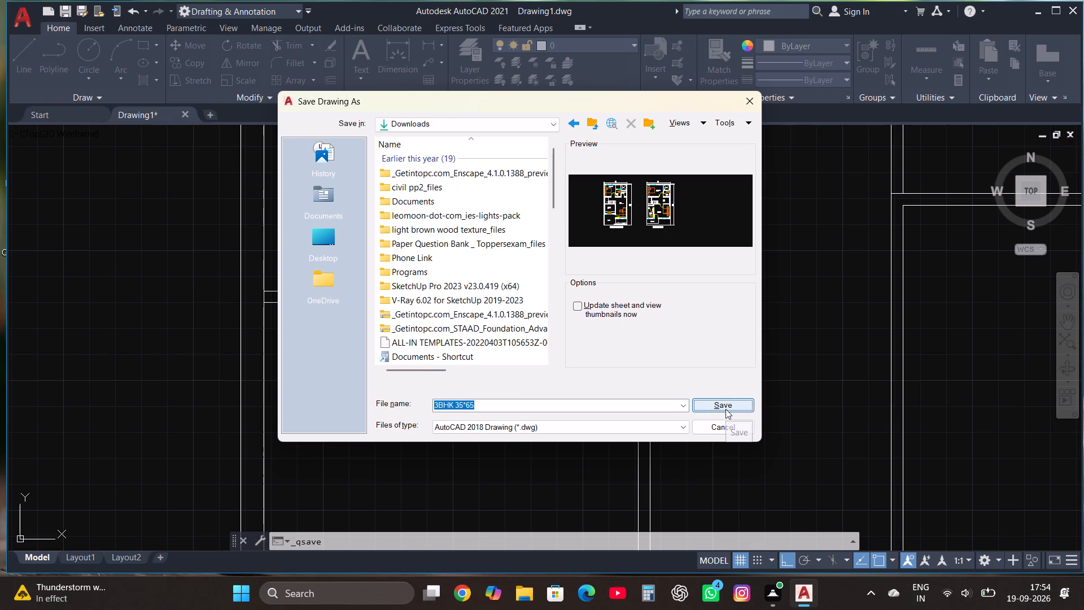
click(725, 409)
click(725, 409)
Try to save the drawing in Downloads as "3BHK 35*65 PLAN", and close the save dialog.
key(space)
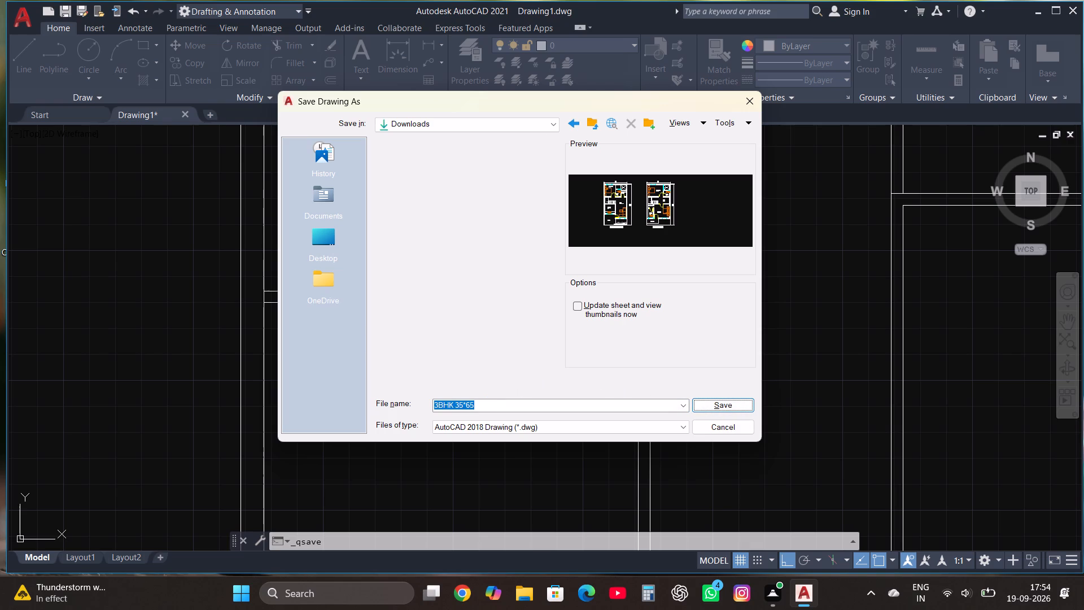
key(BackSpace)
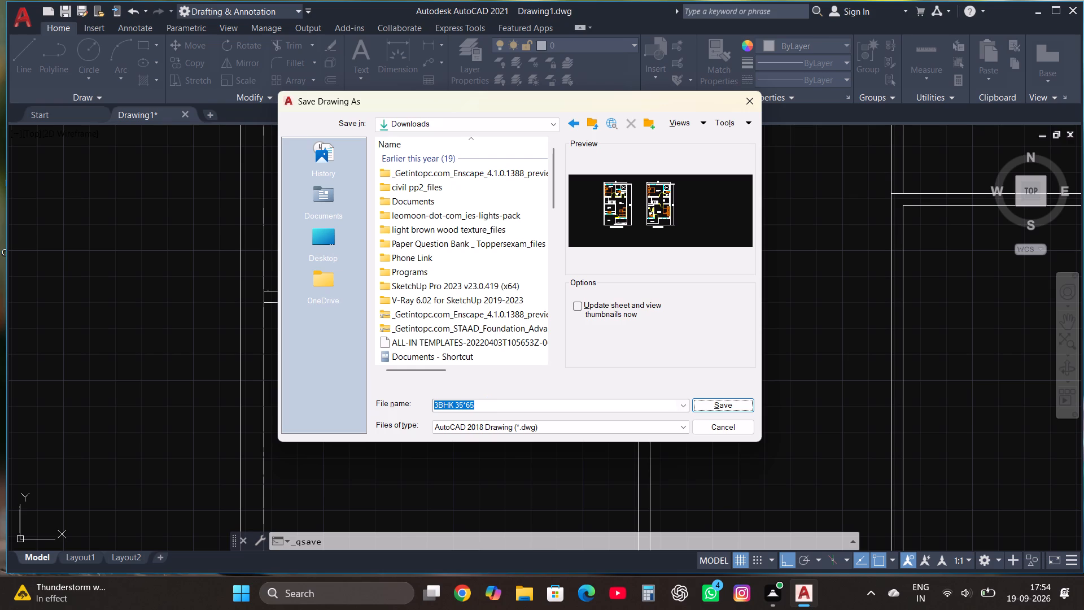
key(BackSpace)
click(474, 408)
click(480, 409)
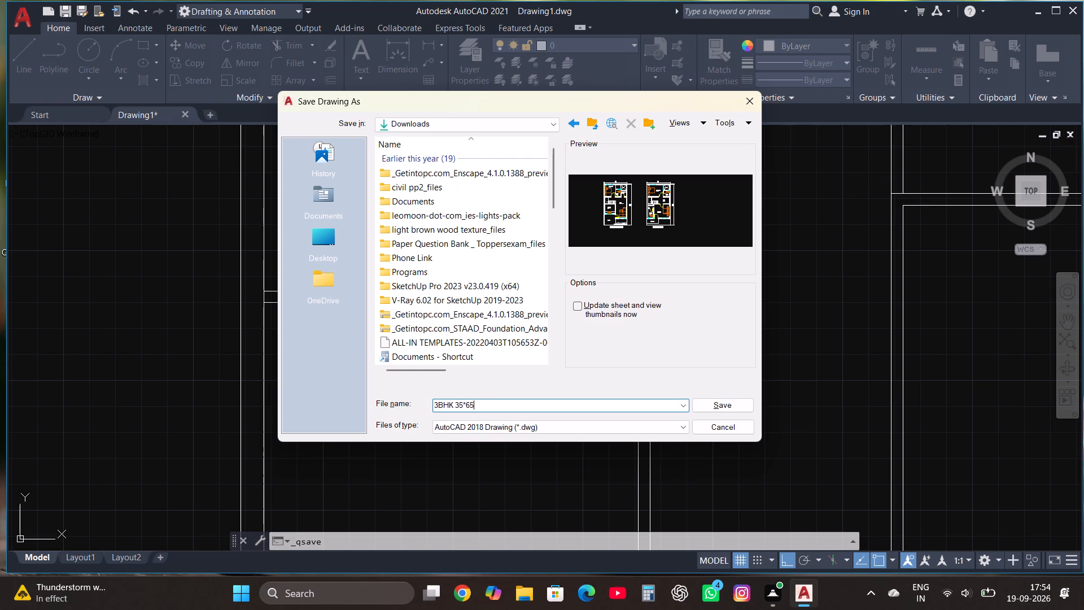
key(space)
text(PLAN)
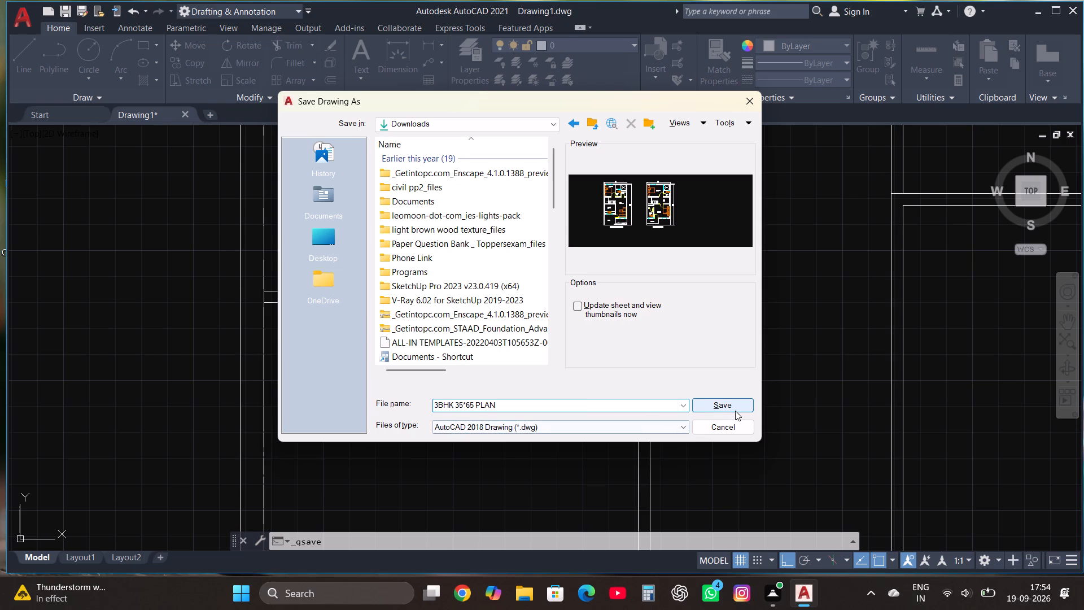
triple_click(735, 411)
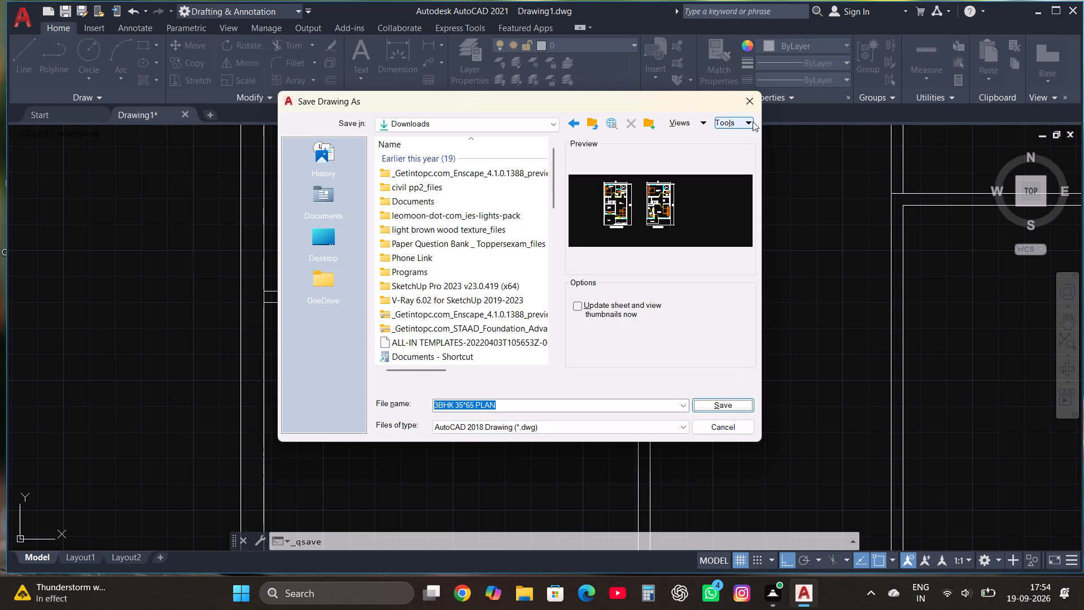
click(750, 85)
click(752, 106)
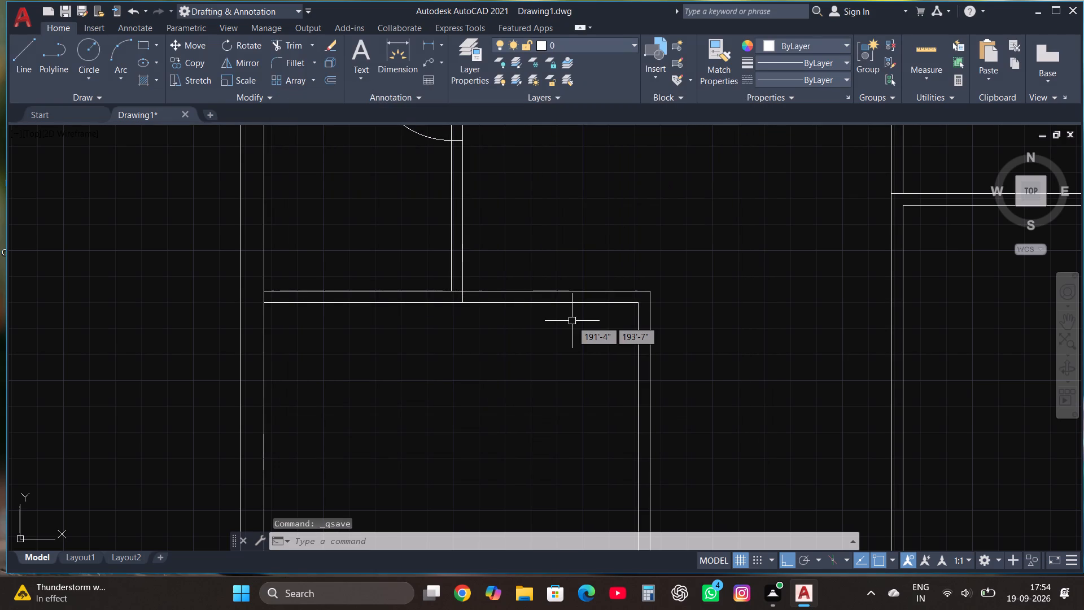
Save the drawing as "3BHK PLAN 2" in the Documents folder.
key(ctrl+s)
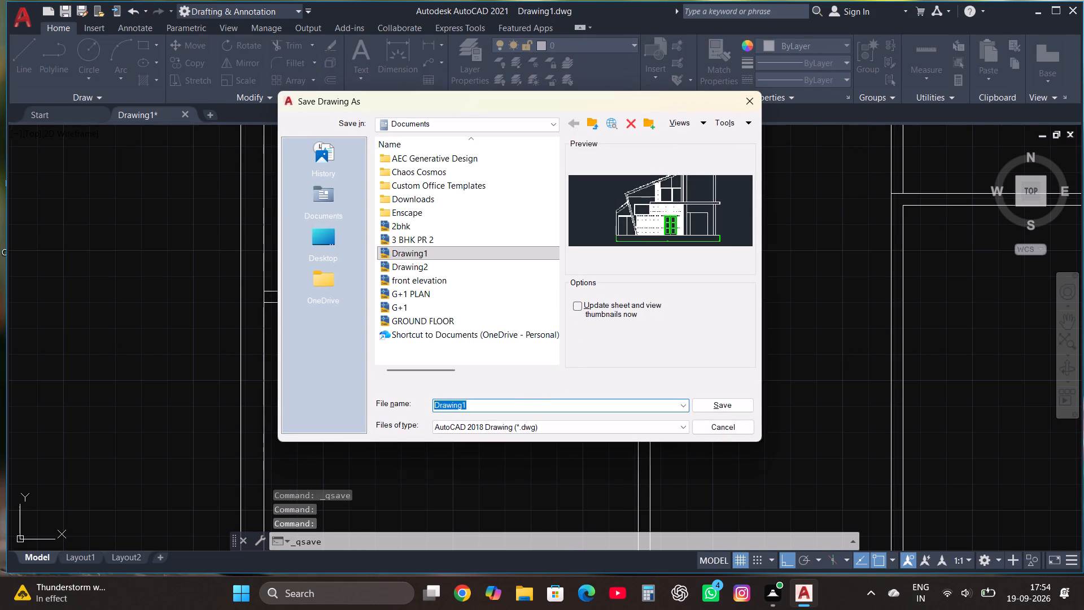
text(3BHK PLAN 2)
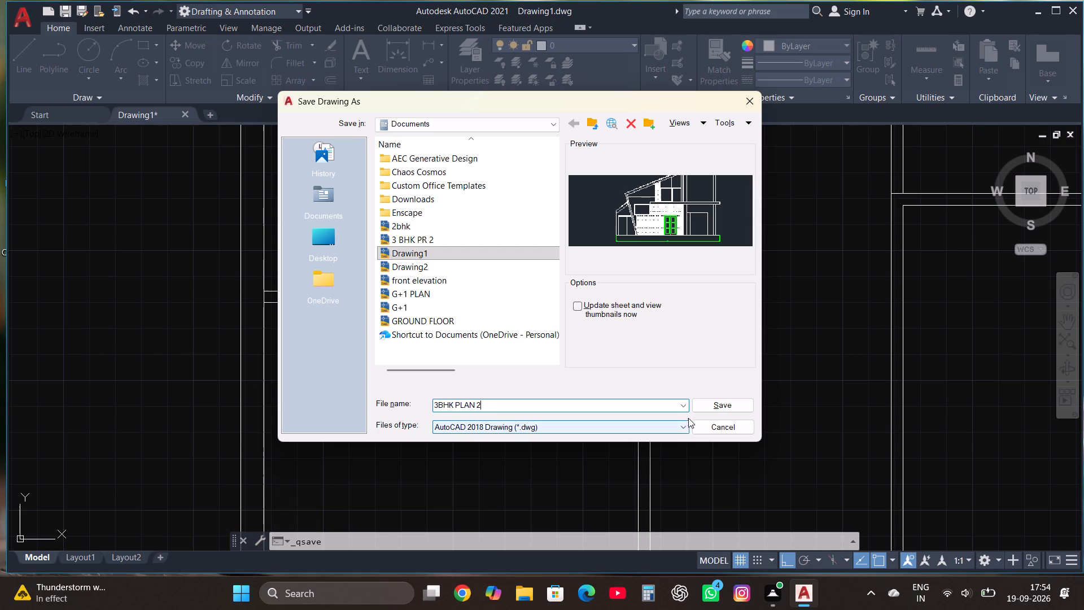
click(723, 411)
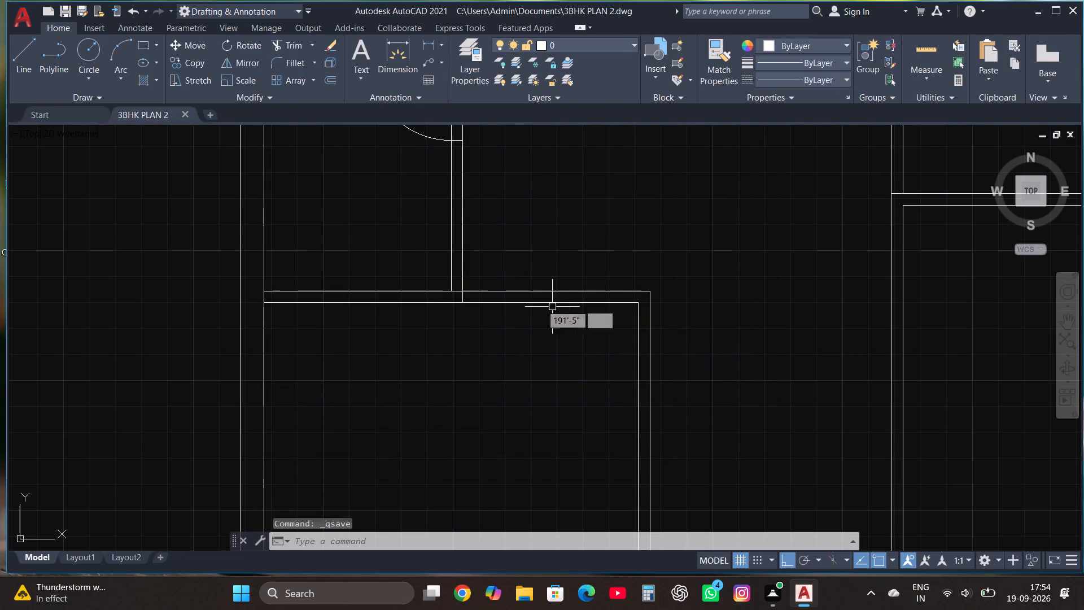
key(ctrl+s)
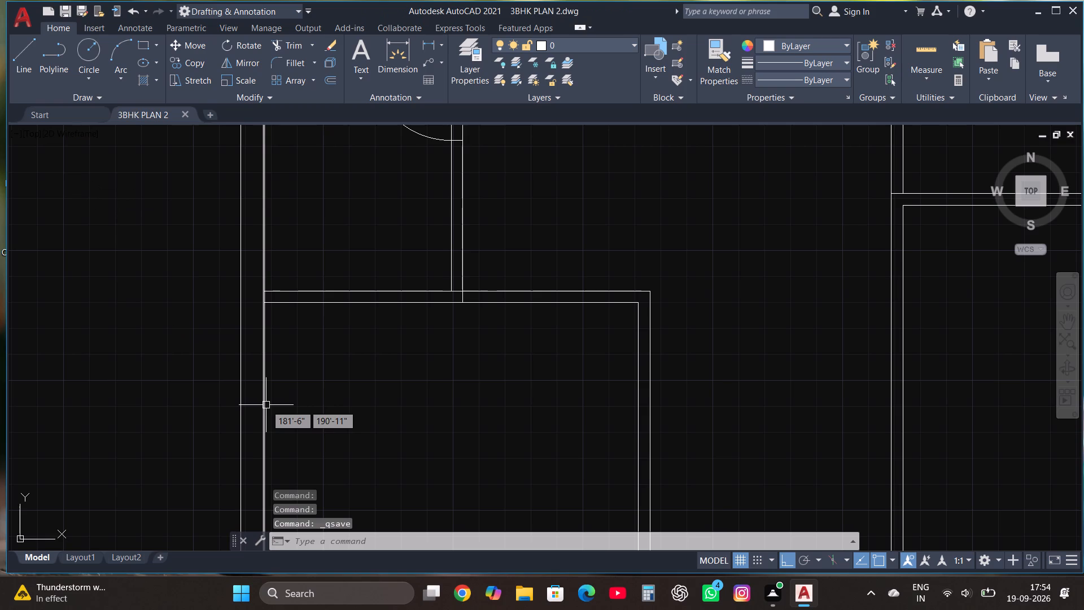
click(18, 16)
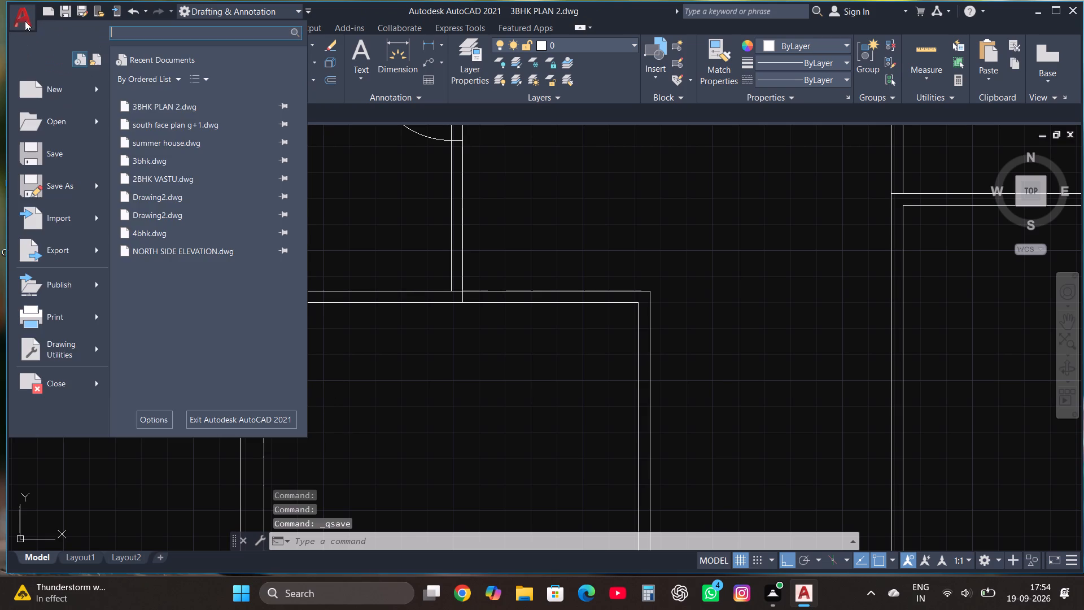
click(63, 153)
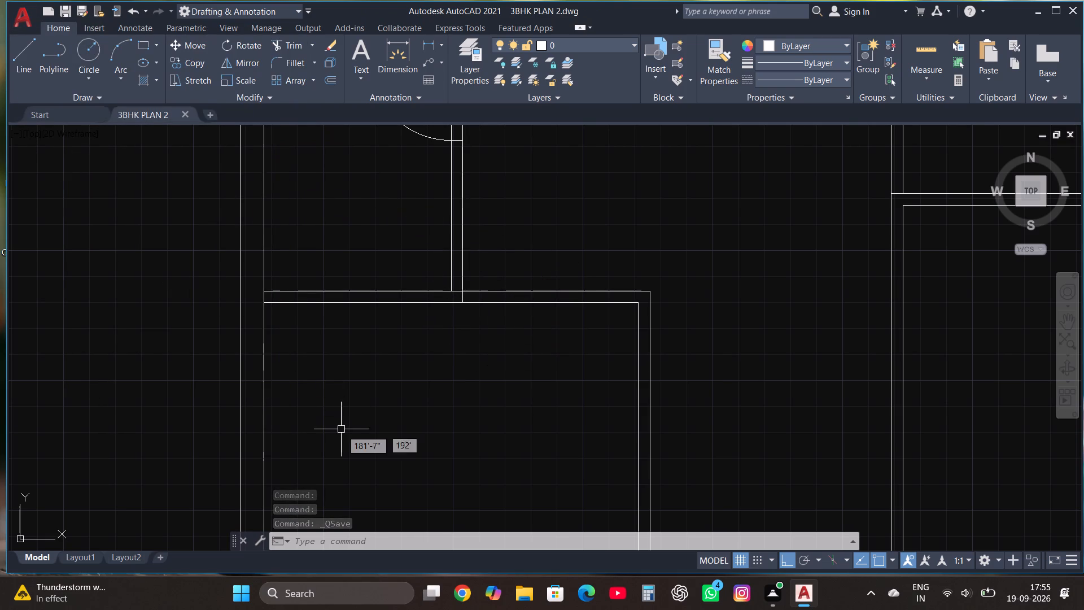
Copy the double door by its lower-left corner onto the lower-left room's top wall, just beside the small room's partition, with ortho off.
scroll(344, 431, down, 2)
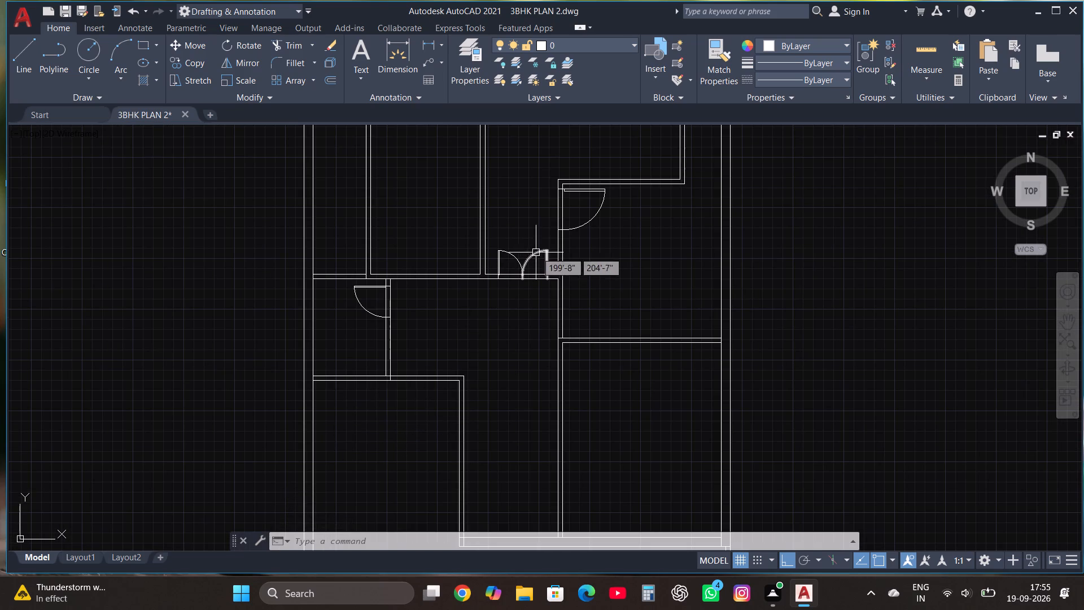
scroll(522, 262, up, 2)
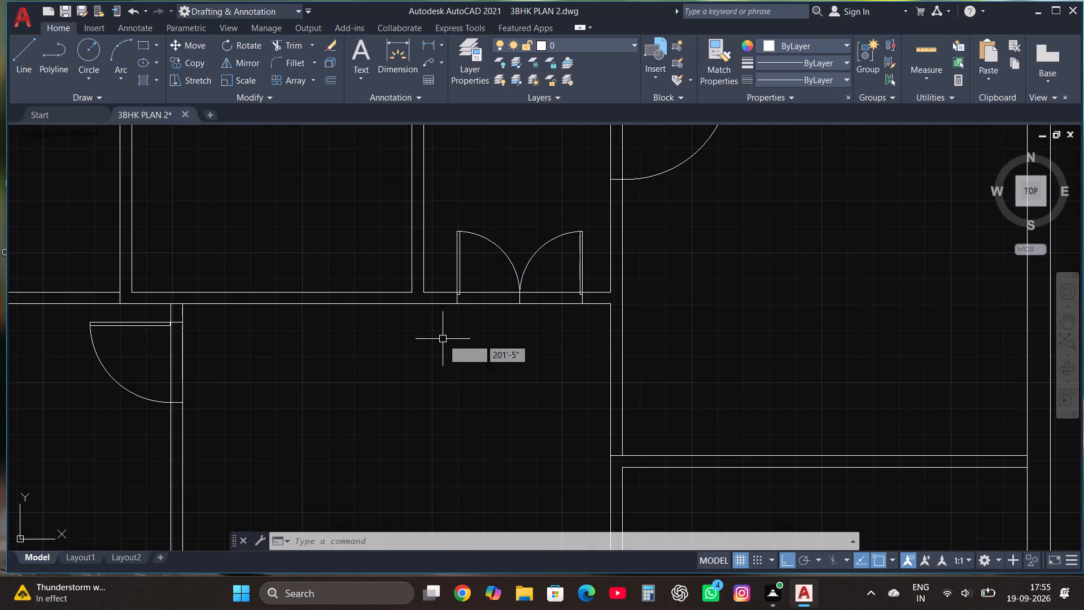
drag(439, 338, 438, 329)
click(592, 215)
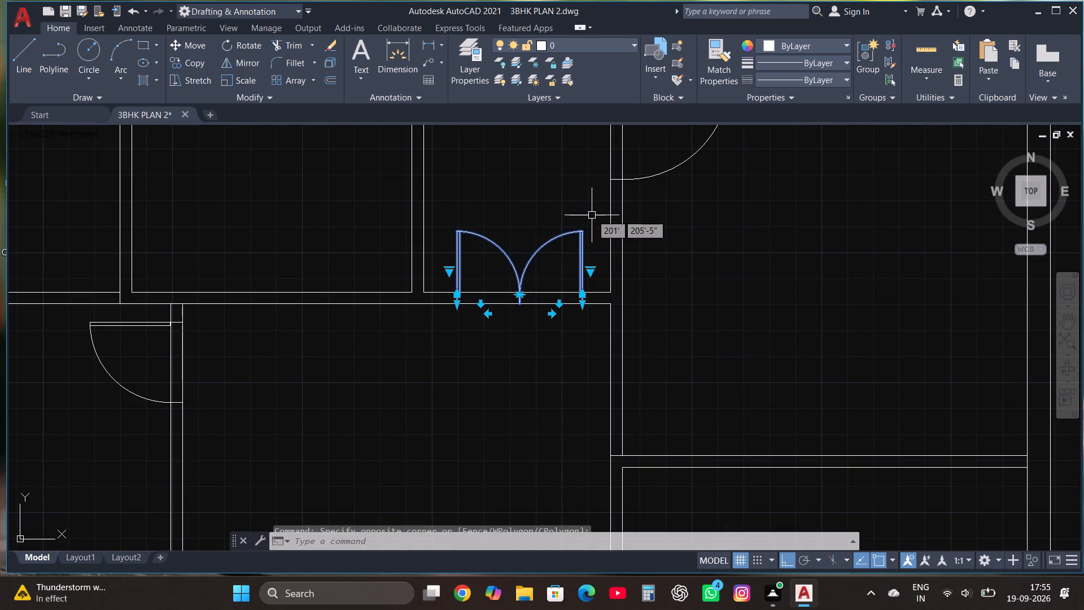
click(189, 59)
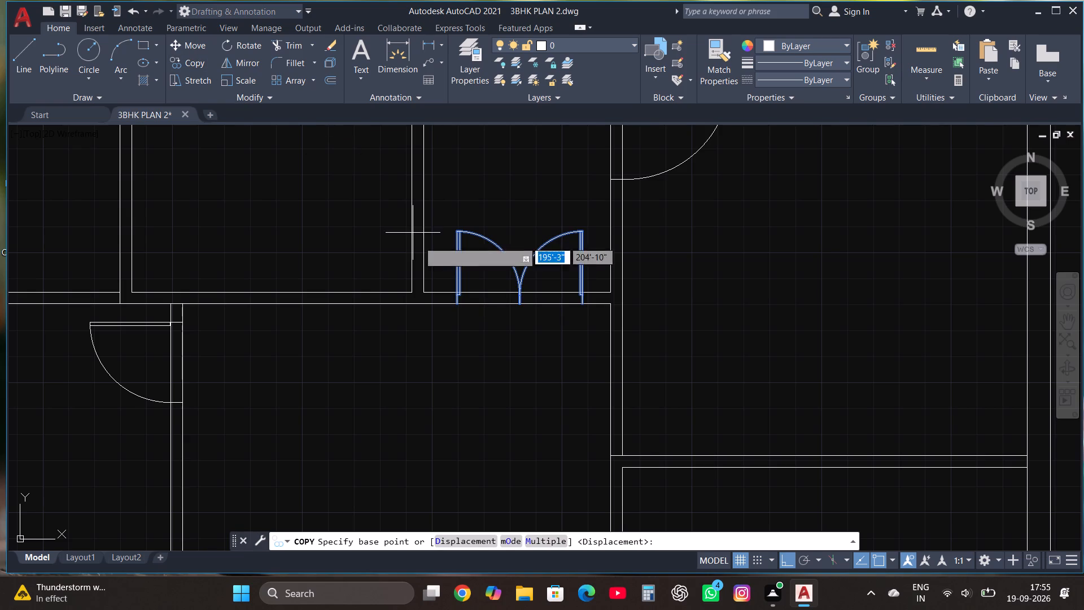
scroll(447, 285, up, 3)
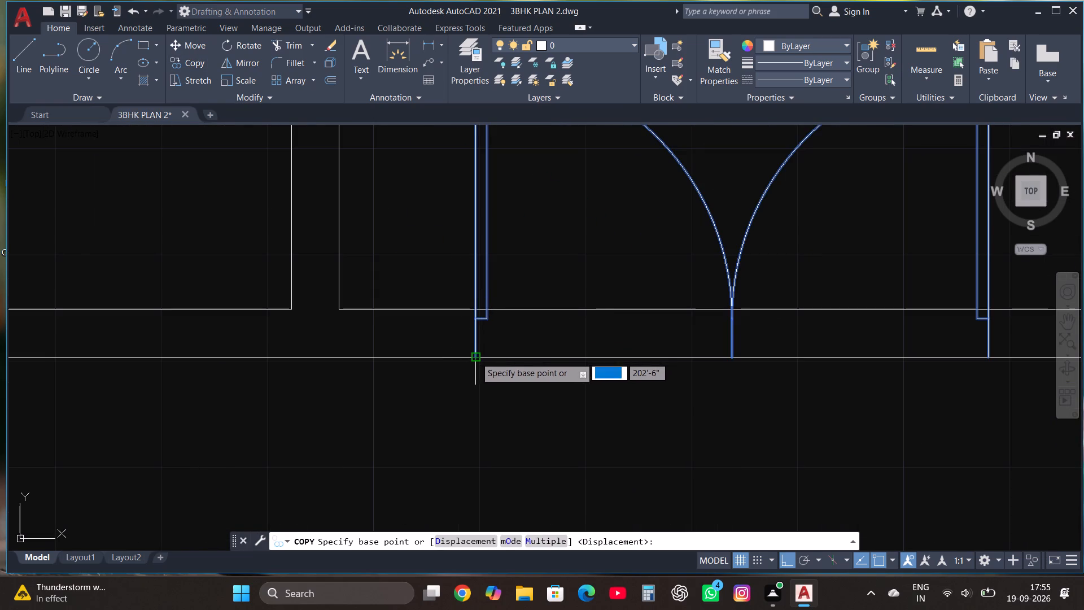
click(475, 357)
scroll(475, 352, down, 4)
key(F8)
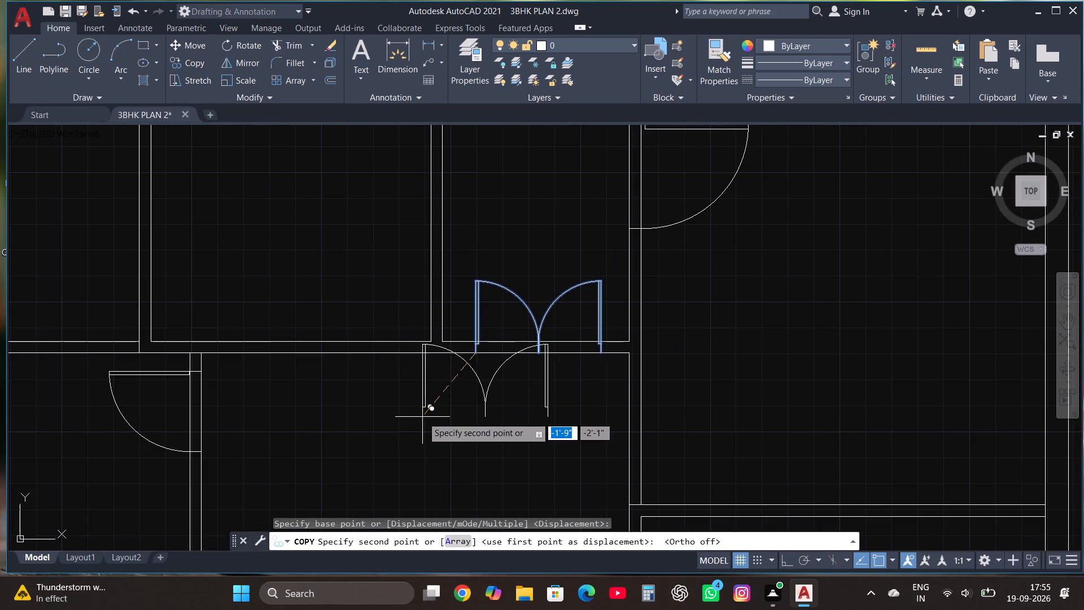
scroll(482, 337, down, 3)
scroll(411, 403, up, 4)
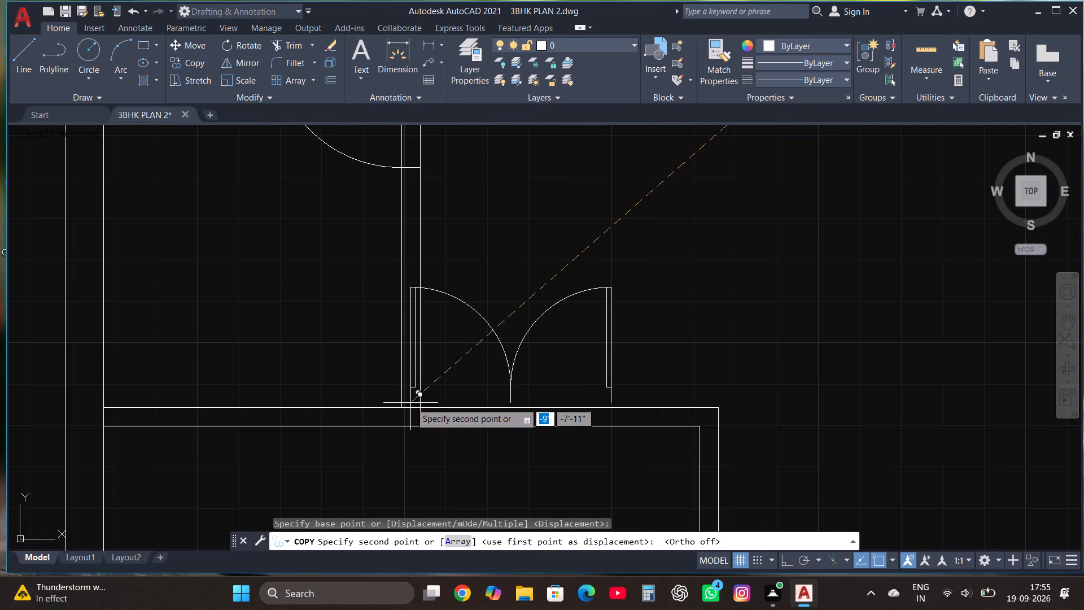
click(439, 424)
scroll(353, 435, down, 4)
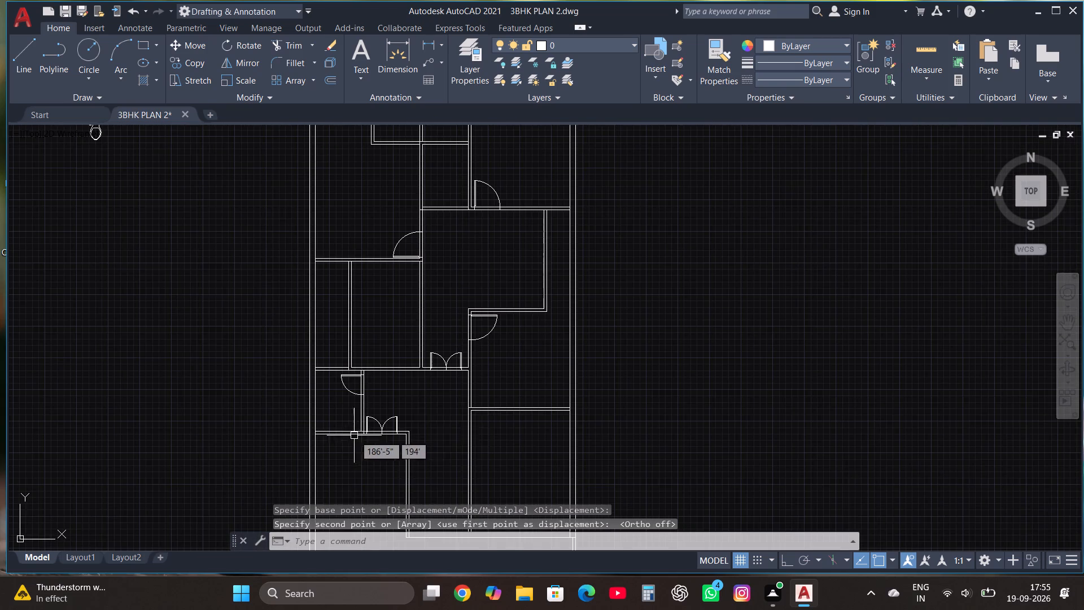
Copy the double door on the lower-left room's top wall into the open space of the lower-right room.
scroll(447, 333, down, 1)
scroll(423, 364, up, 2)
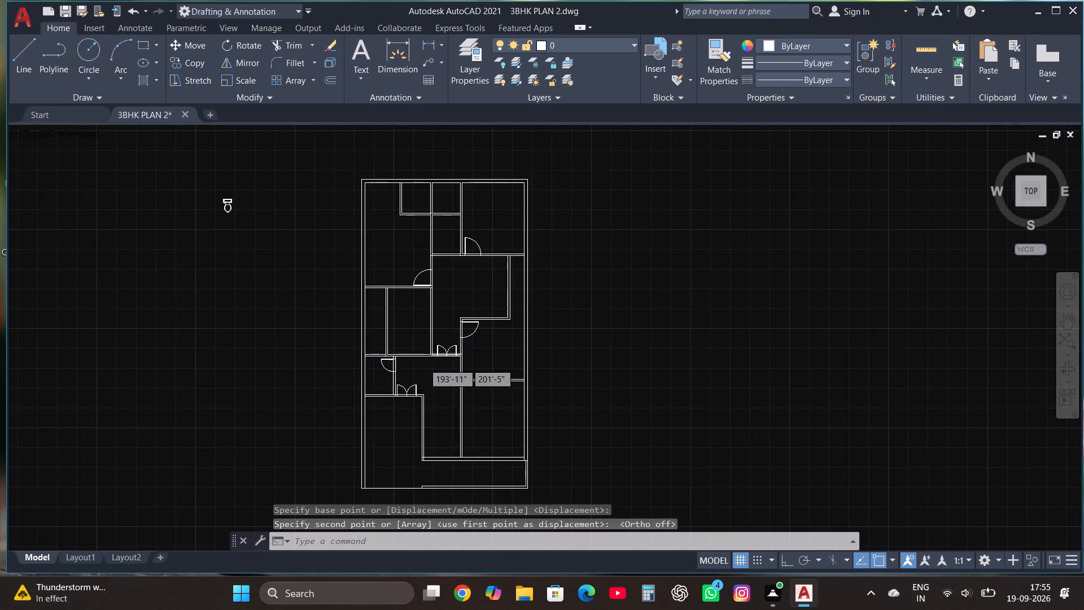
scroll(411, 385, up, 1)
drag(317, 490, 314, 482)
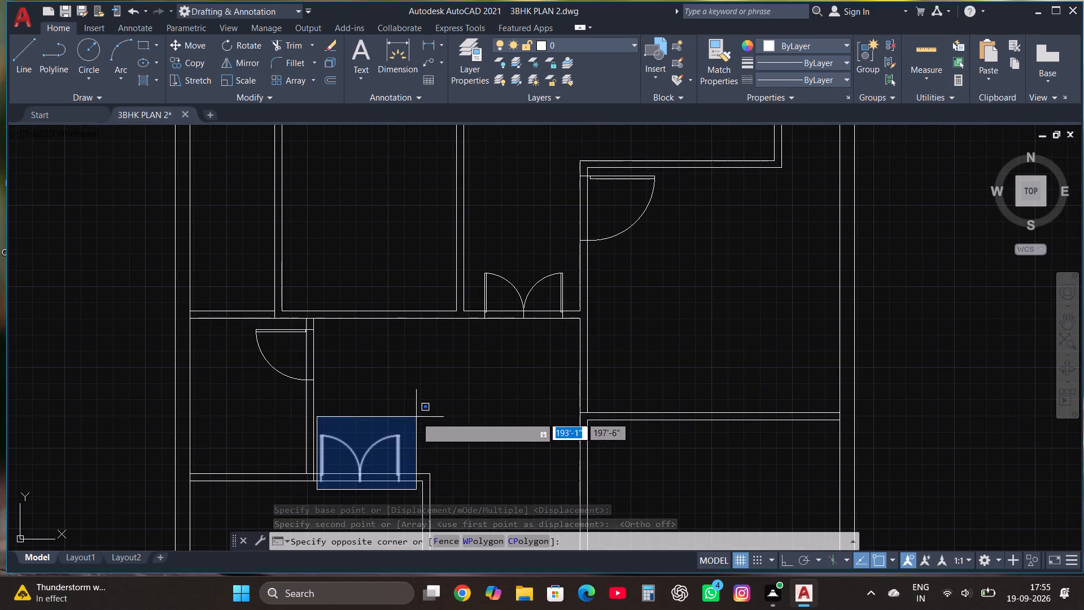
click(416, 417)
click(191, 58)
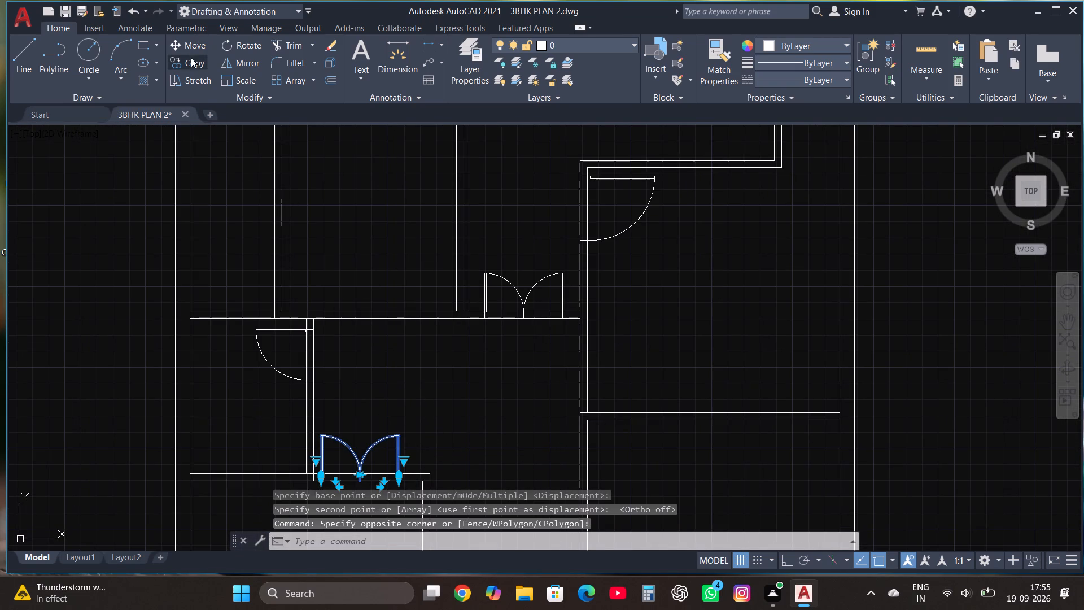
click(347, 441)
scroll(347, 400, down, 3)
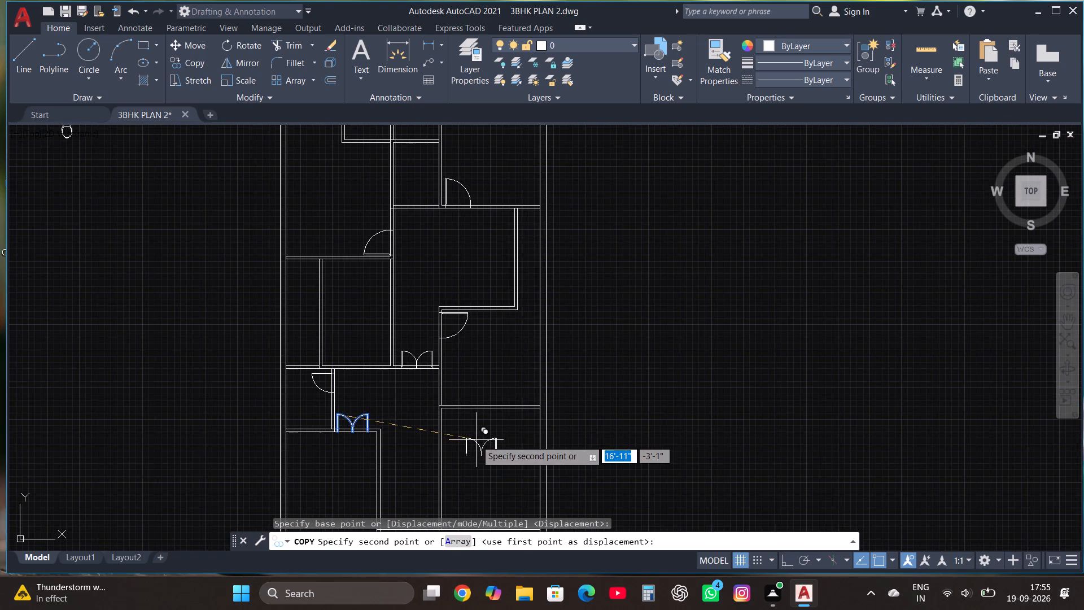
click(477, 454)
Rotate the copied double door in the lower-right room 90° clockwise with ortho on, so its leaves open toward the right.
scroll(464, 489, up, 1)
click(461, 474)
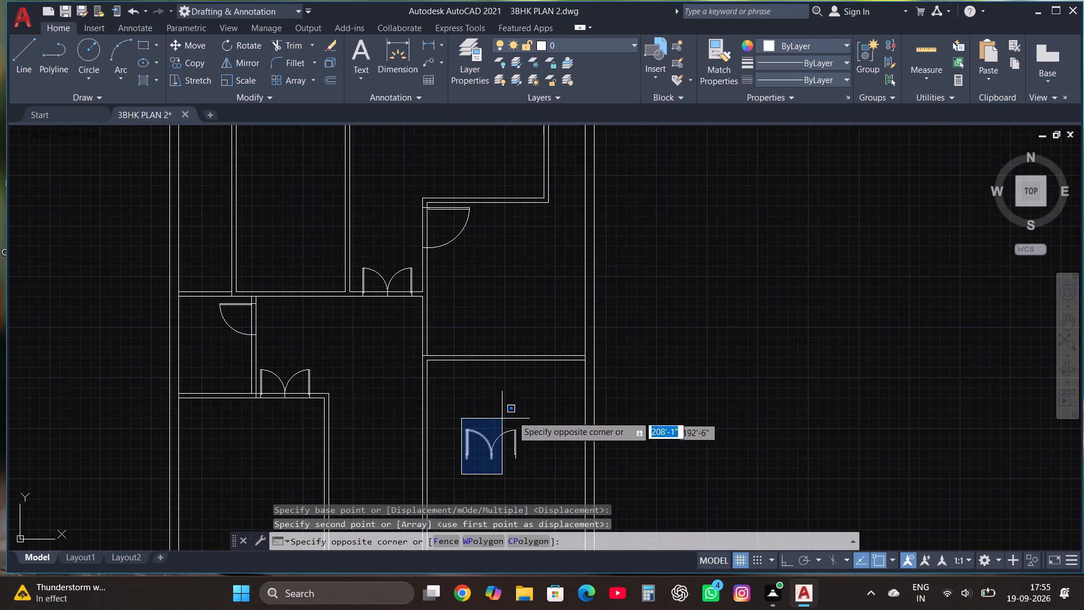
click(532, 417)
click(250, 44)
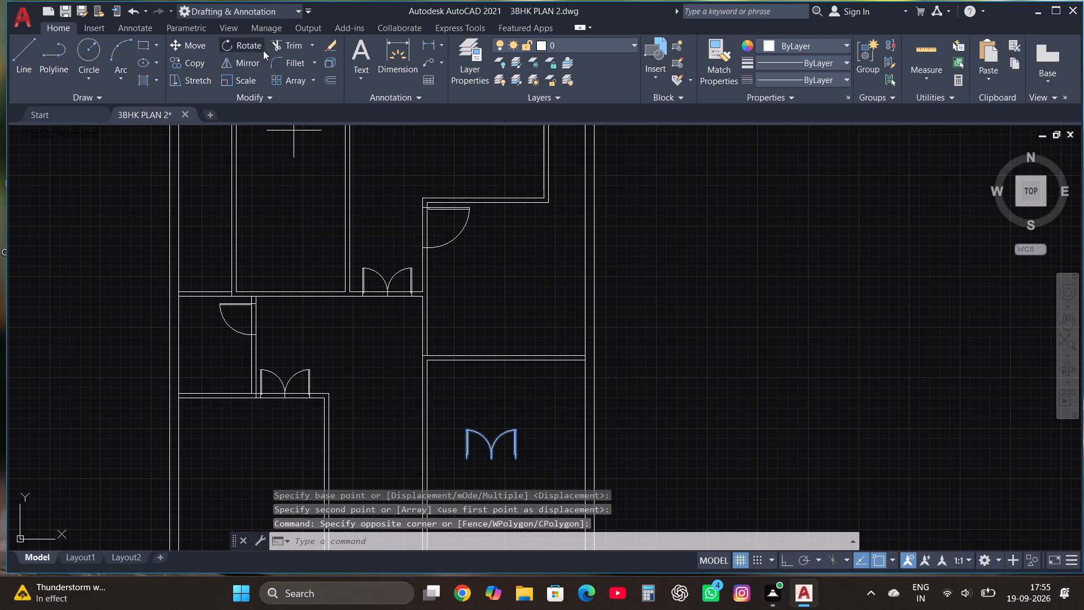
click(487, 445)
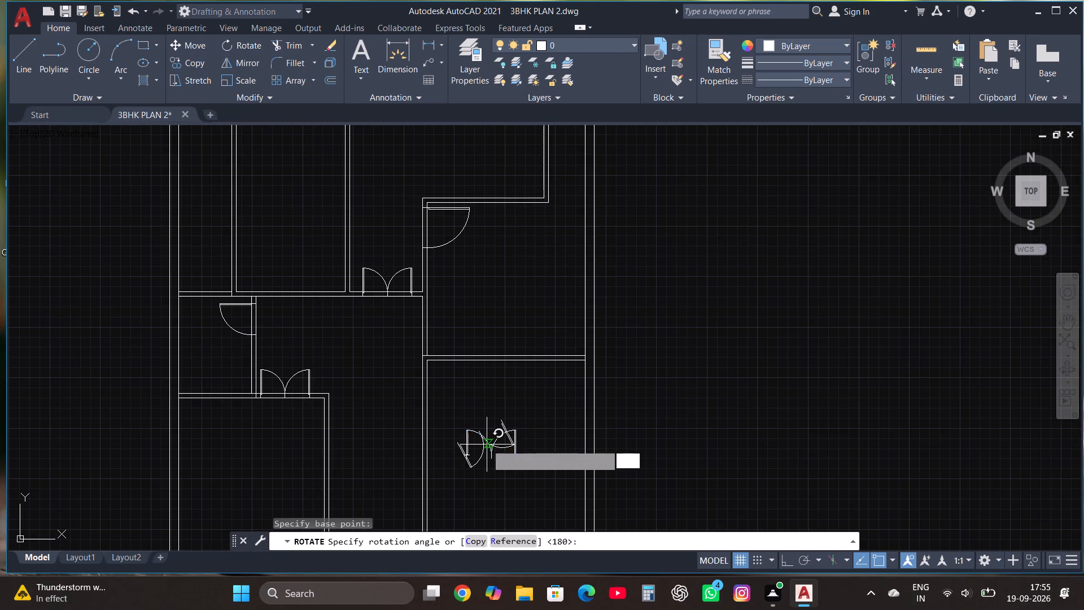
key(F8)
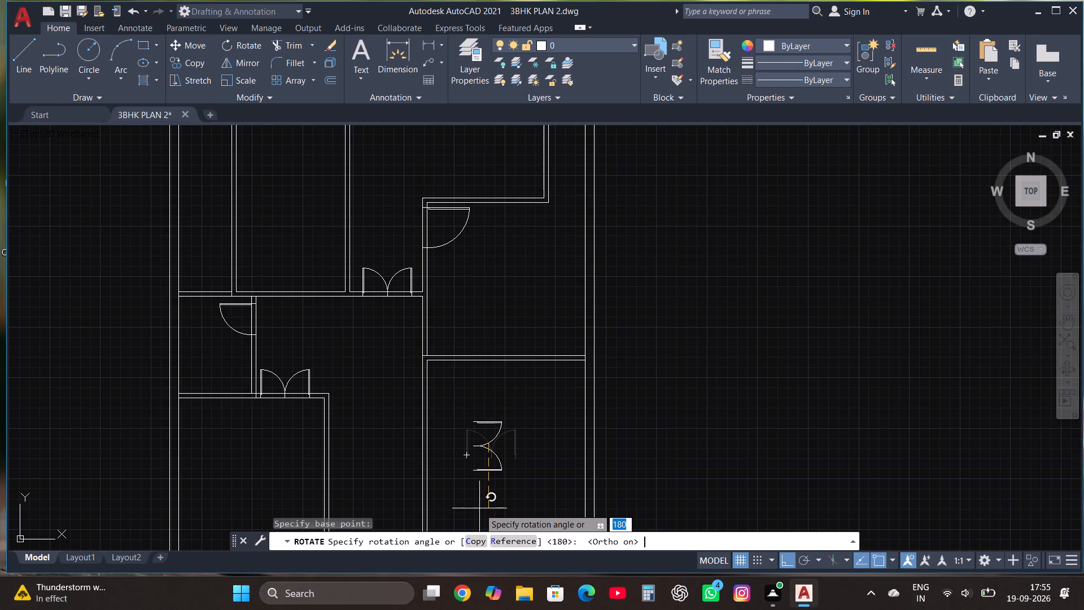
click(479, 508)
Move the rotated double door by its upper-left corner onto the lower-right room's left wall near the top, with ortho off.
scroll(485, 496, up, 2)
drag(440, 470, 440, 465)
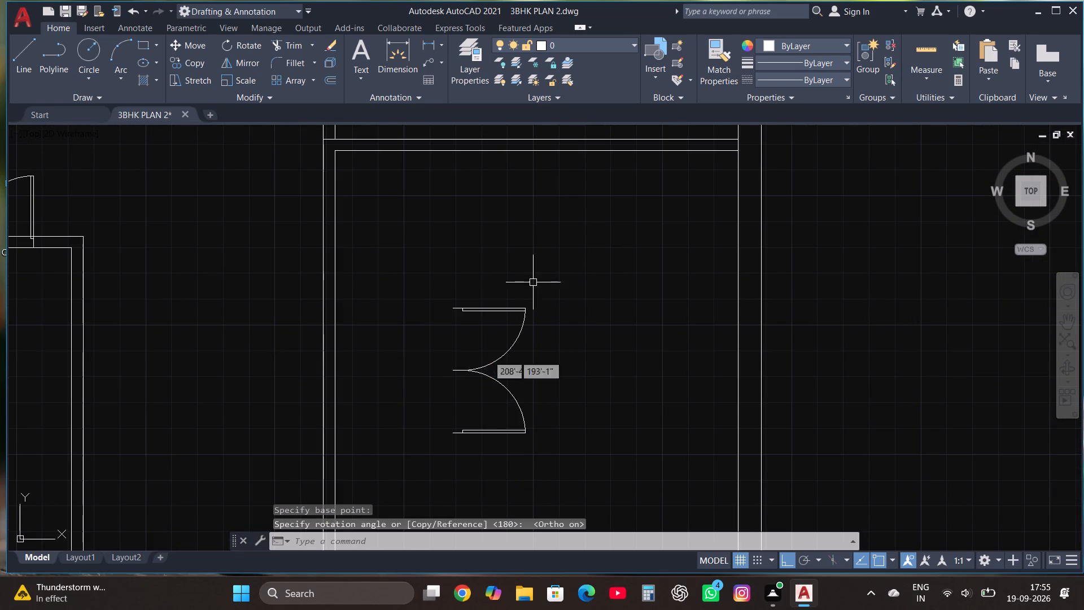
drag(411, 479, 413, 468)
click(567, 229)
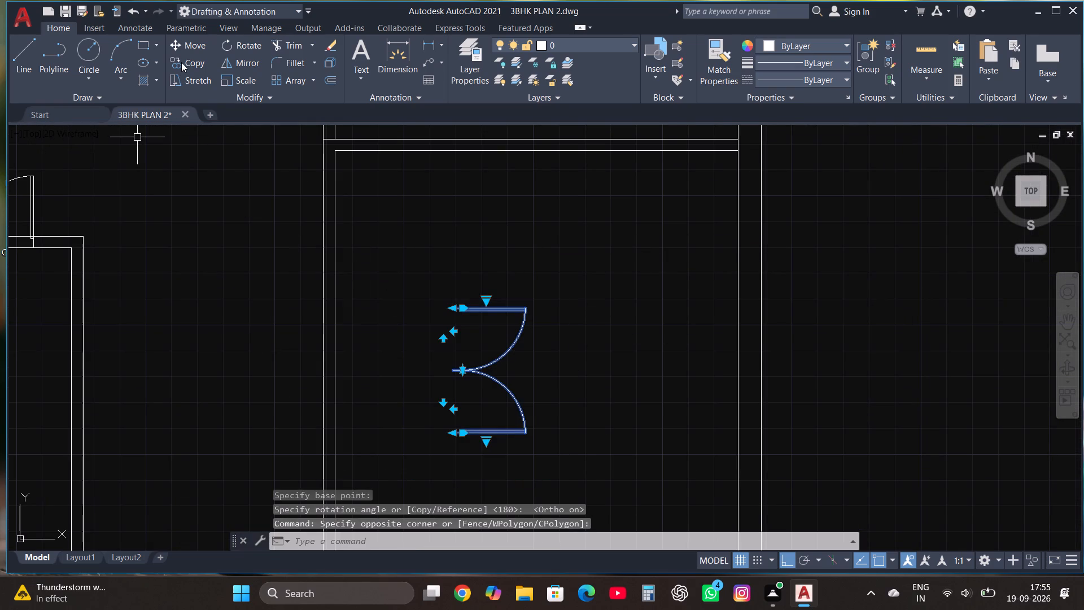
click(196, 43)
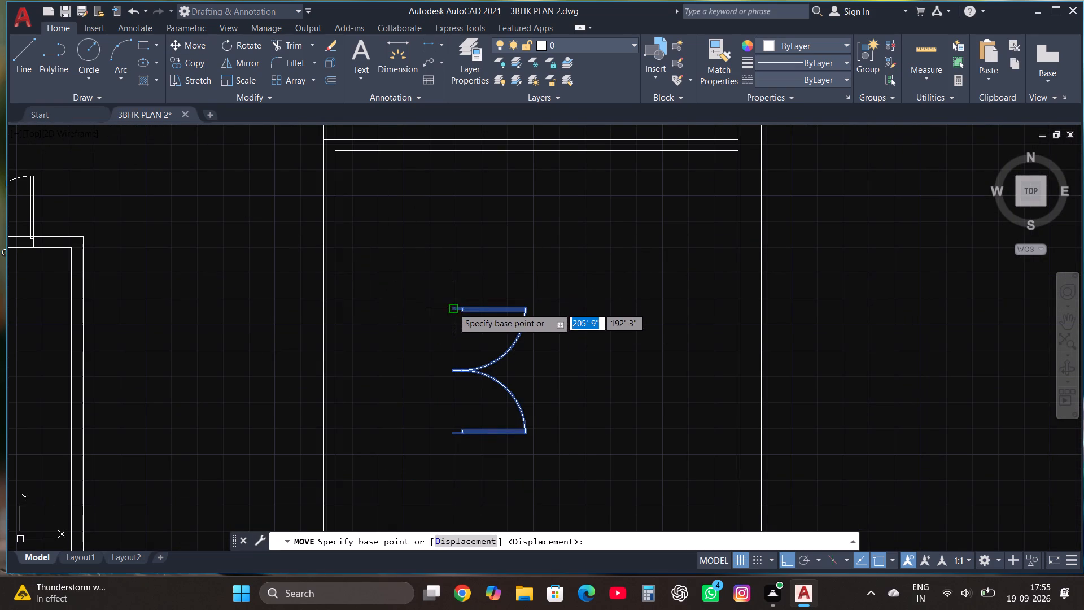
click(453, 308)
key(F8)
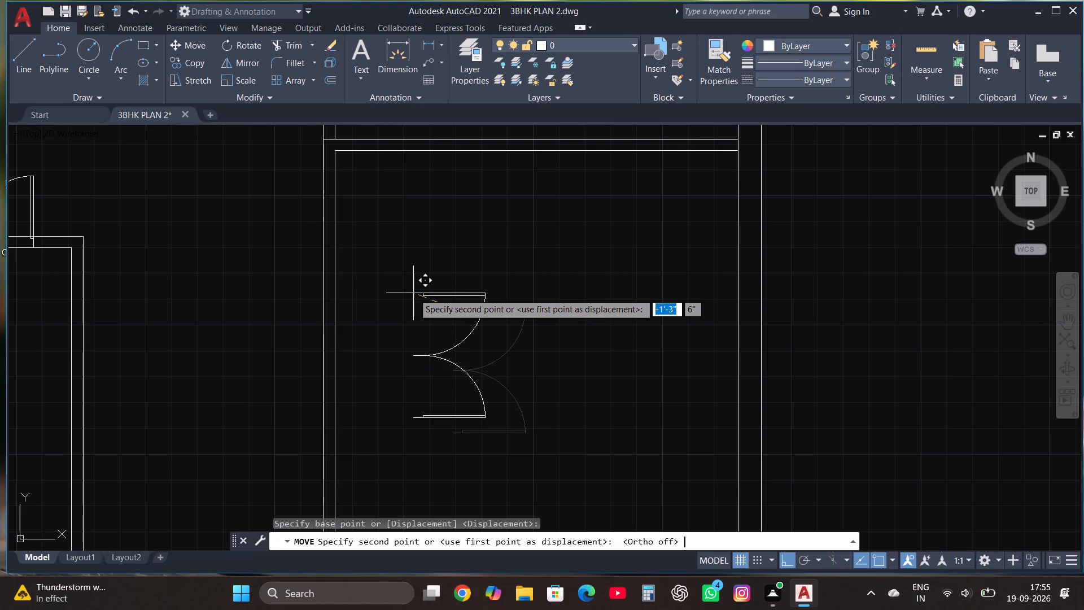
scroll(422, 302, down, 1)
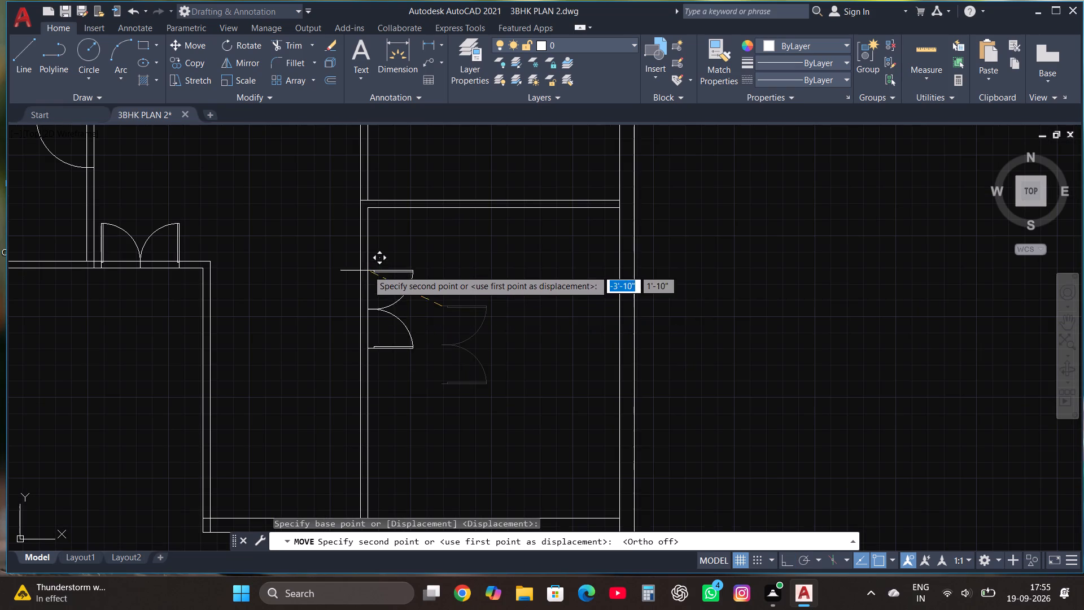
scroll(361, 257, up, 2)
click(356, 247)
Trim the wall lines across both halves of the double-door opening in the lower-right room's left wall.
scroll(461, 304, down, 2)
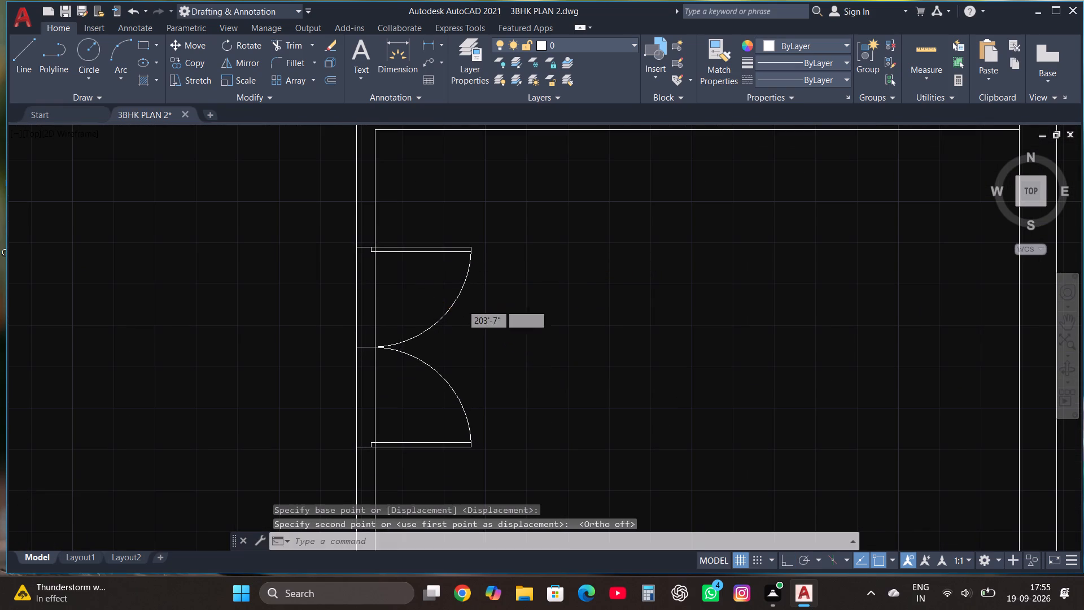
scroll(464, 307, down, 1)
scroll(460, 266, up, 1)
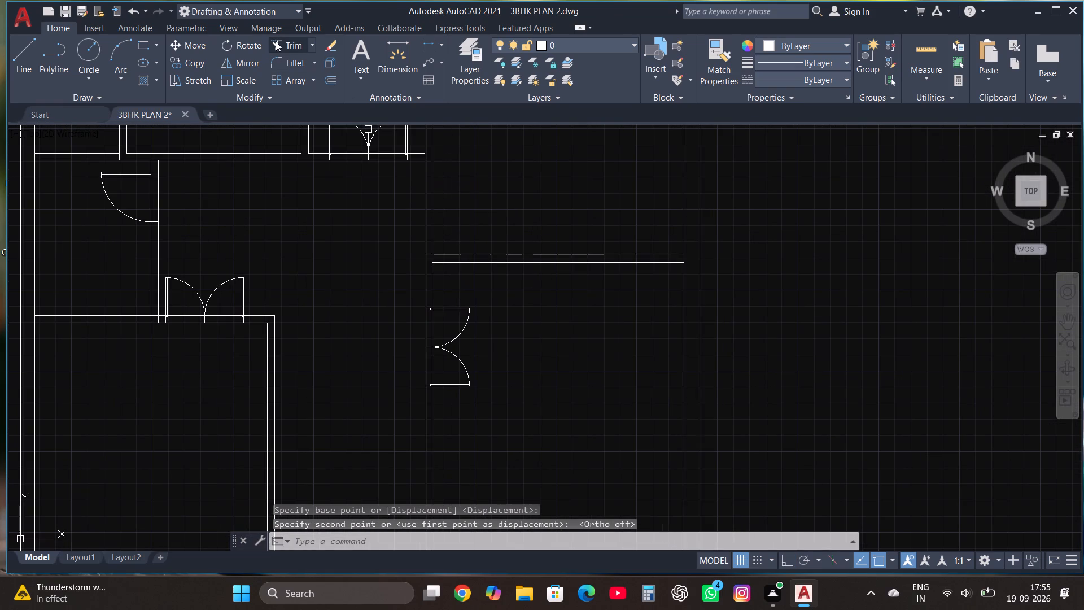
double_click(282, 42)
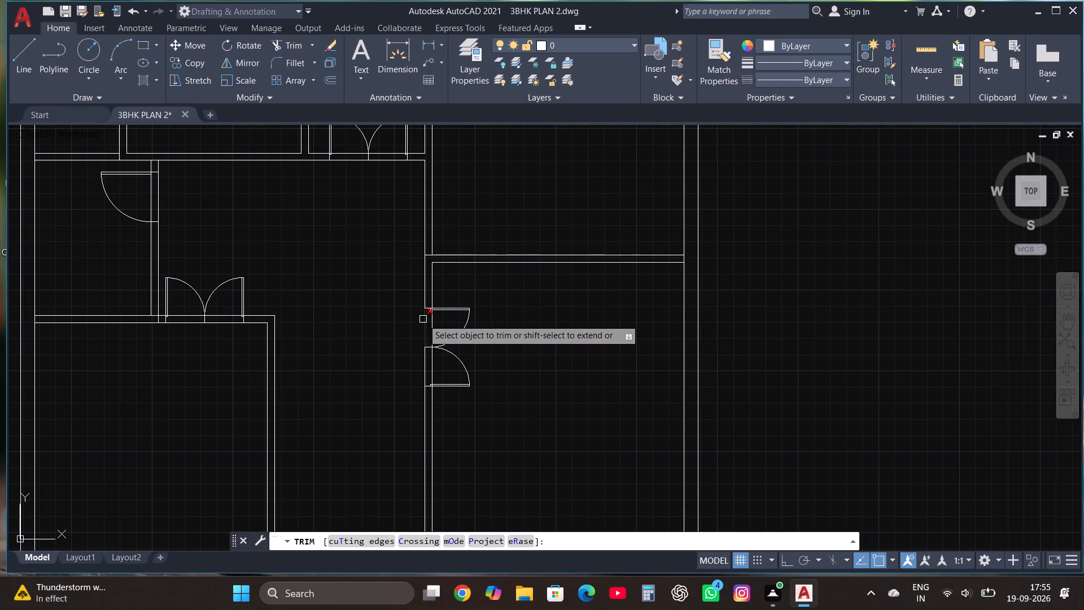
click(423, 319)
click(436, 323)
click(422, 317)
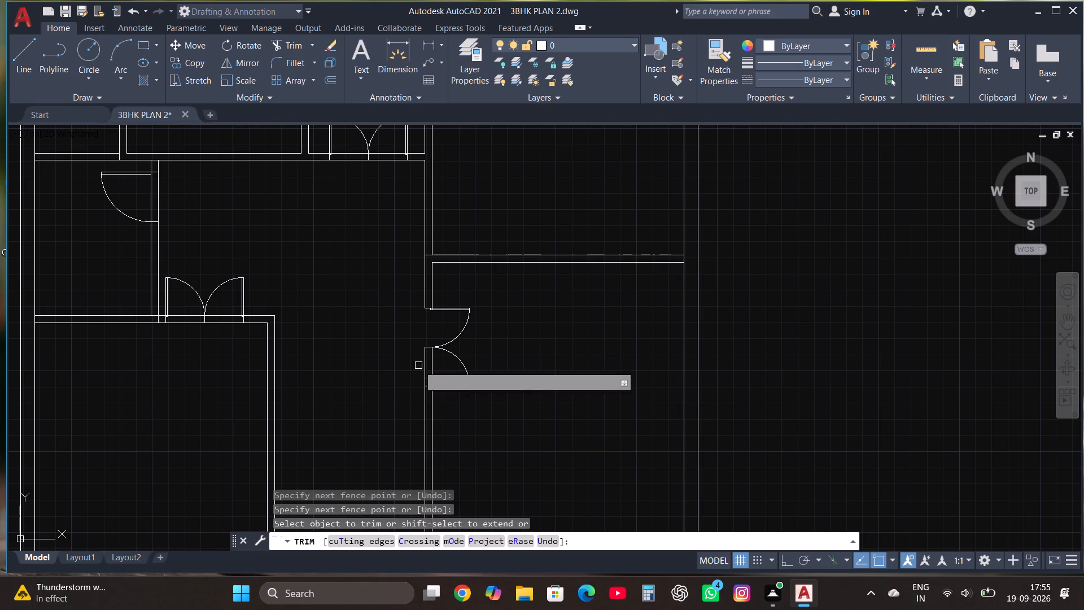
click(428, 367)
click(434, 367)
click(424, 364)
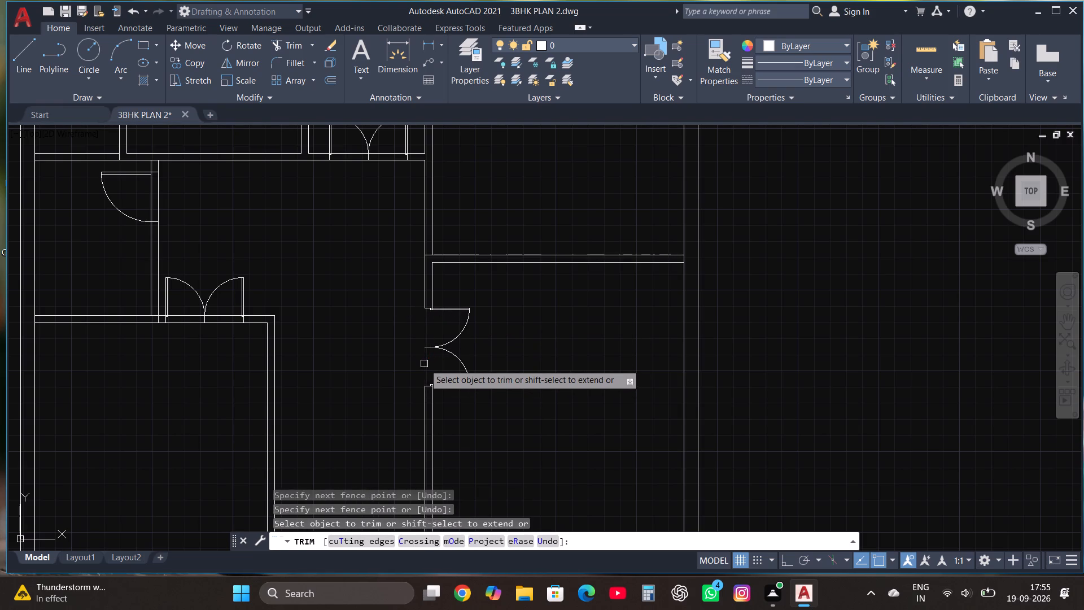
Trim the wall lines across the lower-left room's double door and across the single door in the adjoining small room's partition.
click(235, 305)
click(228, 355)
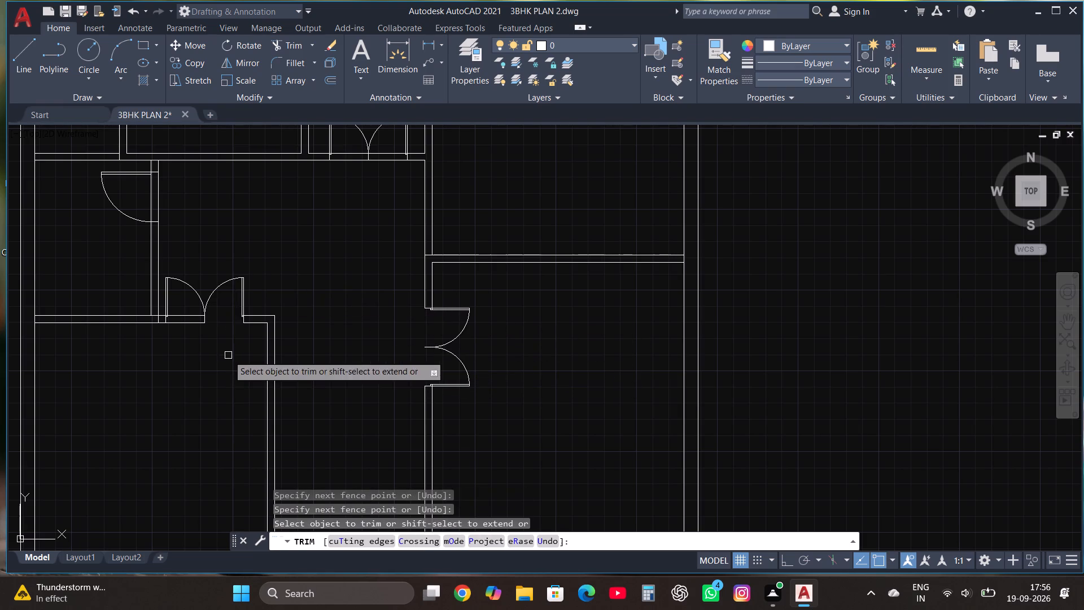
click(185, 308)
click(187, 356)
scroll(187, 361, down, 2)
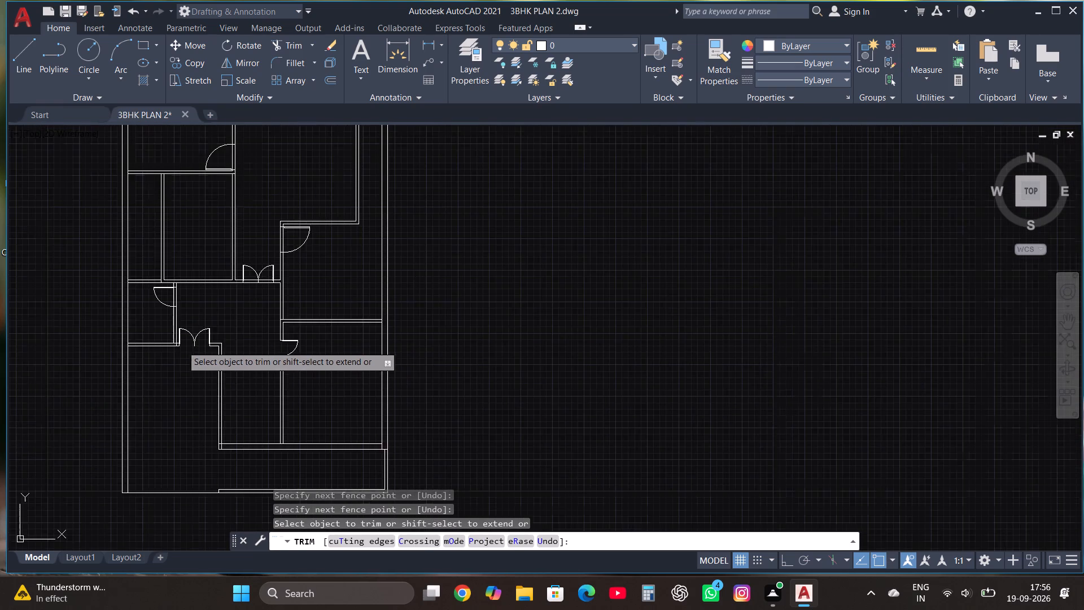
scroll(156, 299, up, 3)
click(196, 298)
click(303, 298)
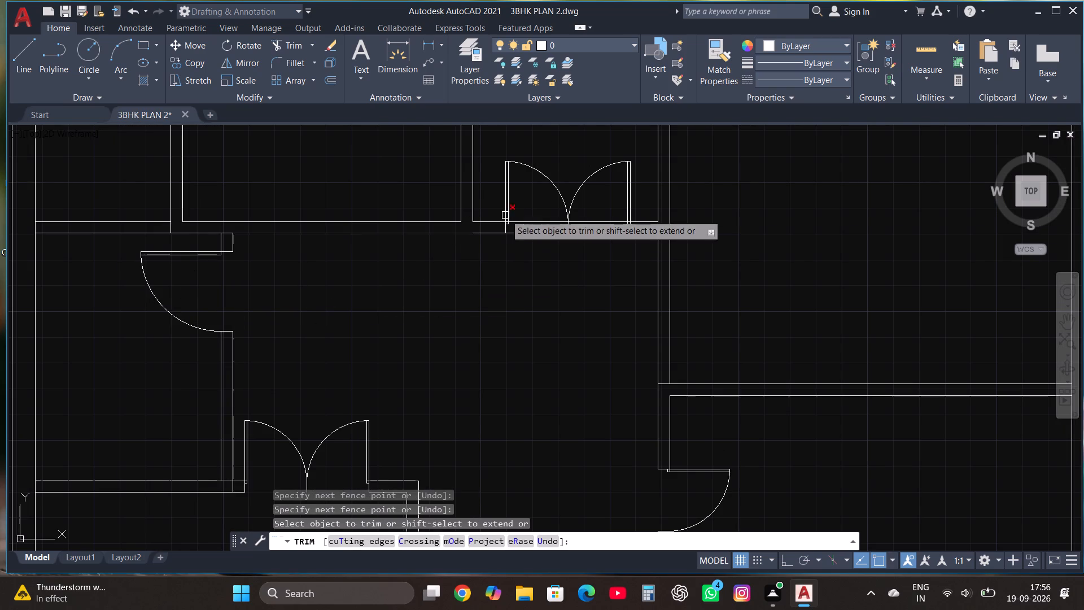
Trim the wall lines across the central hall's double door and the single door in the adjacent right-hand room's left wall.
click(524, 211)
click(522, 254)
click(591, 208)
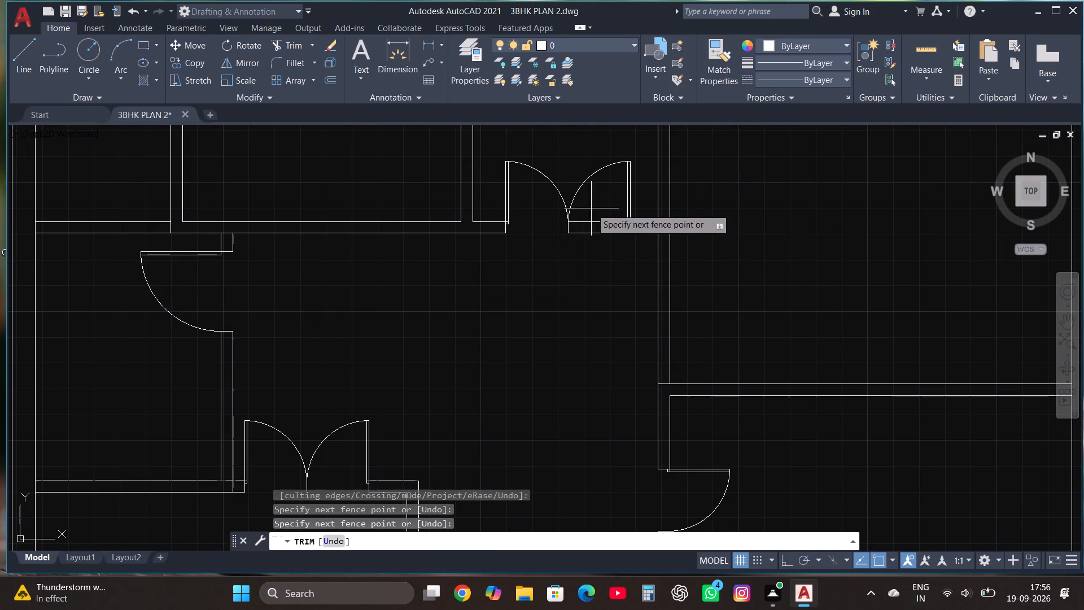
click(576, 297)
scroll(554, 364, down, 3)
scroll(596, 289, up, 3)
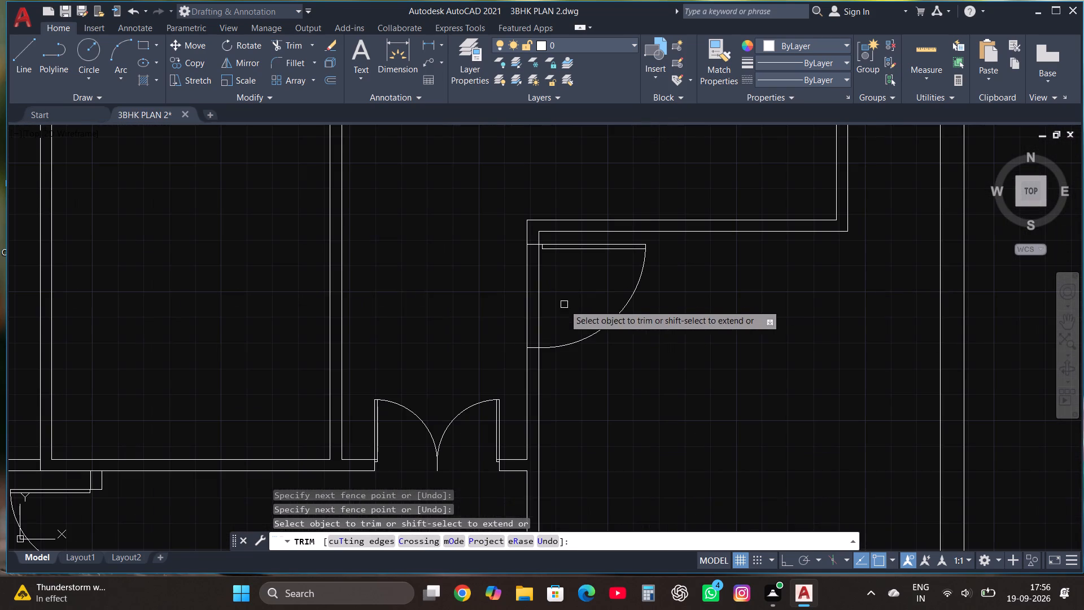
drag(563, 305, 558, 303)
click(490, 297)
Trim the wall lines across the upper-left room's single door and the single door in the top-right room's bottom wall.
scroll(493, 312, down, 3)
scroll(461, 247, up, 3)
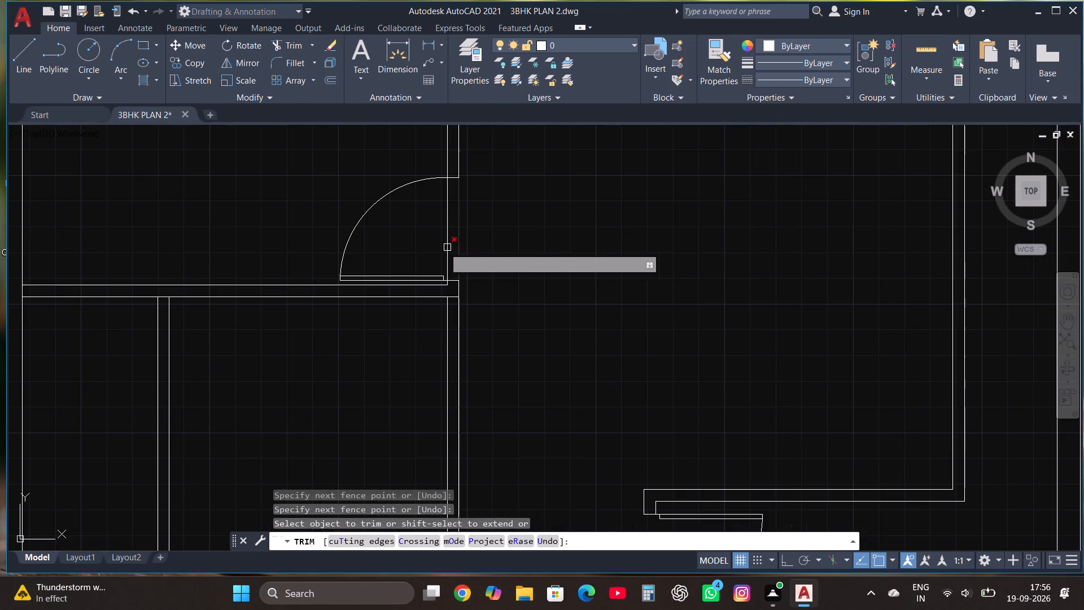
click(425, 246)
click(500, 236)
scroll(514, 323, down, 2)
scroll(582, 224, up, 2)
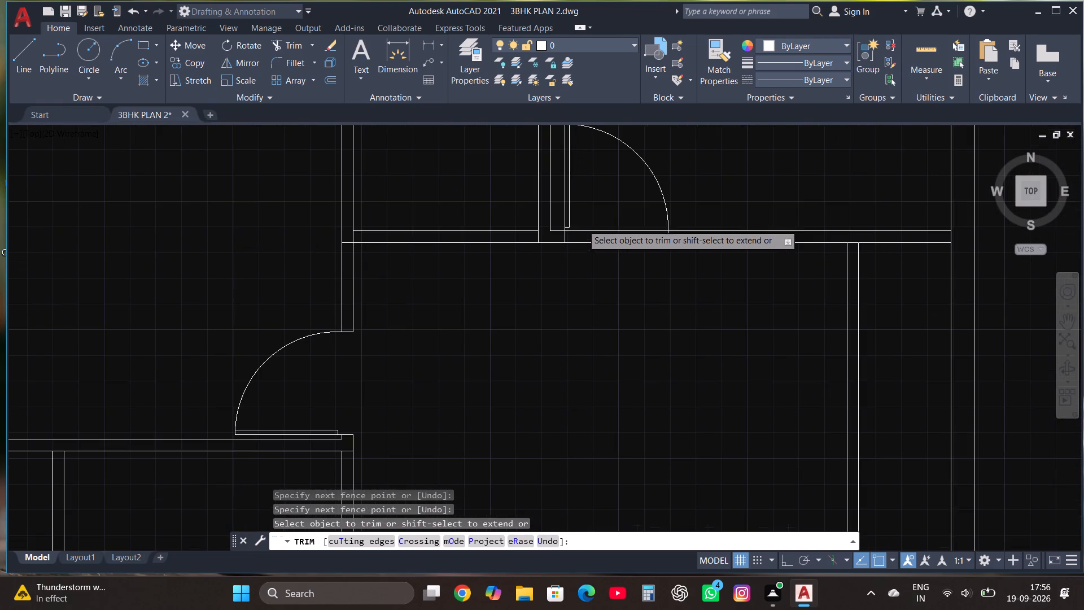
click(598, 212)
click(591, 277)
key(Escape)
Copy the lower small room's door by its upper-right corner onto the right wall of the small room beside the top-right room.
scroll(591, 277, down, 3)
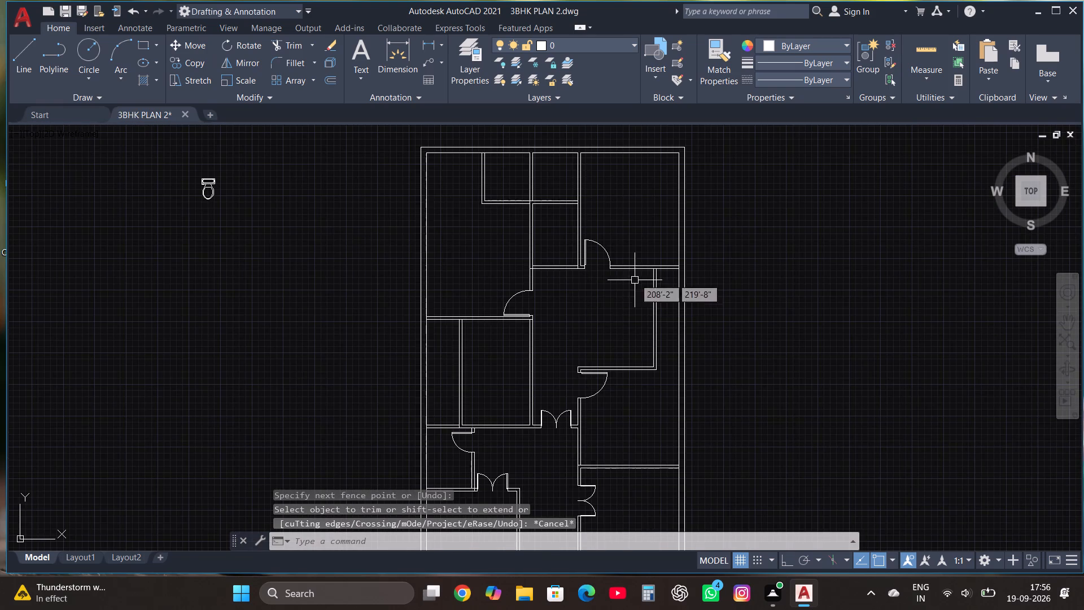
scroll(538, 326, down, 1)
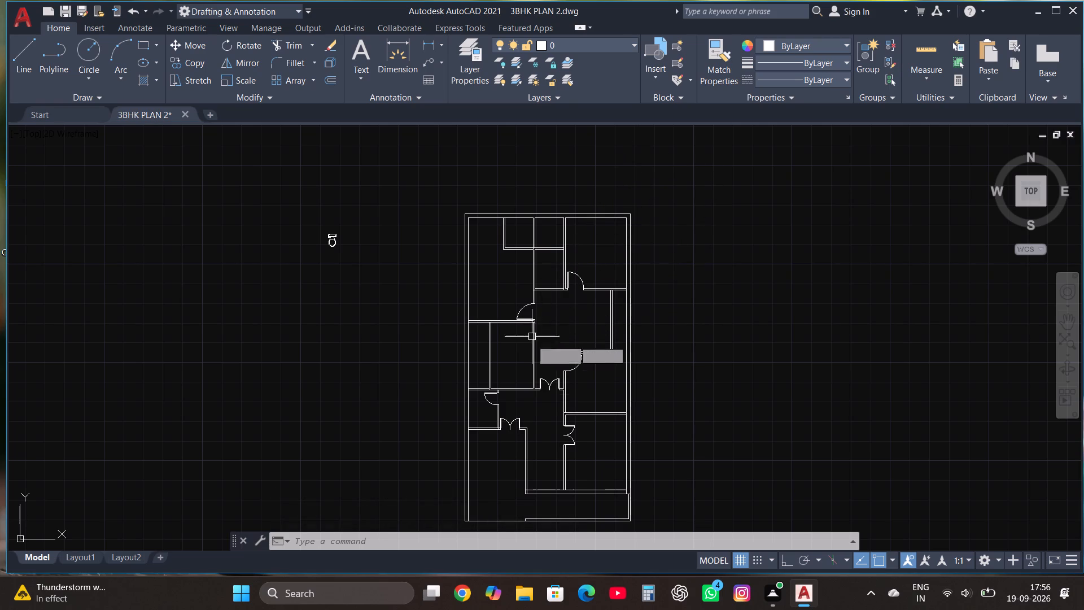
scroll(504, 385, up, 2)
click(466, 425)
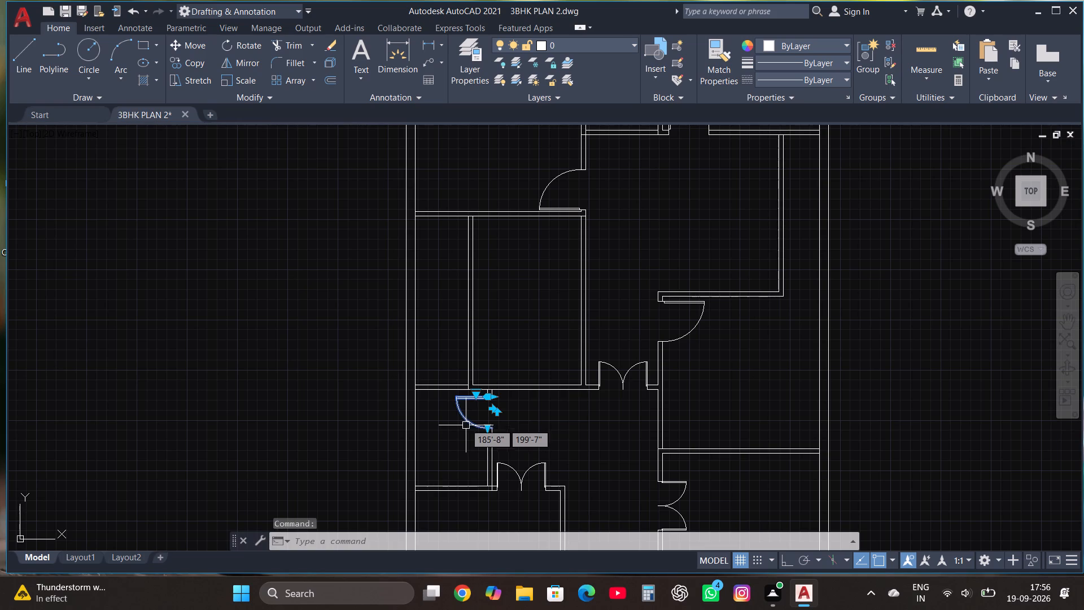
click(193, 67)
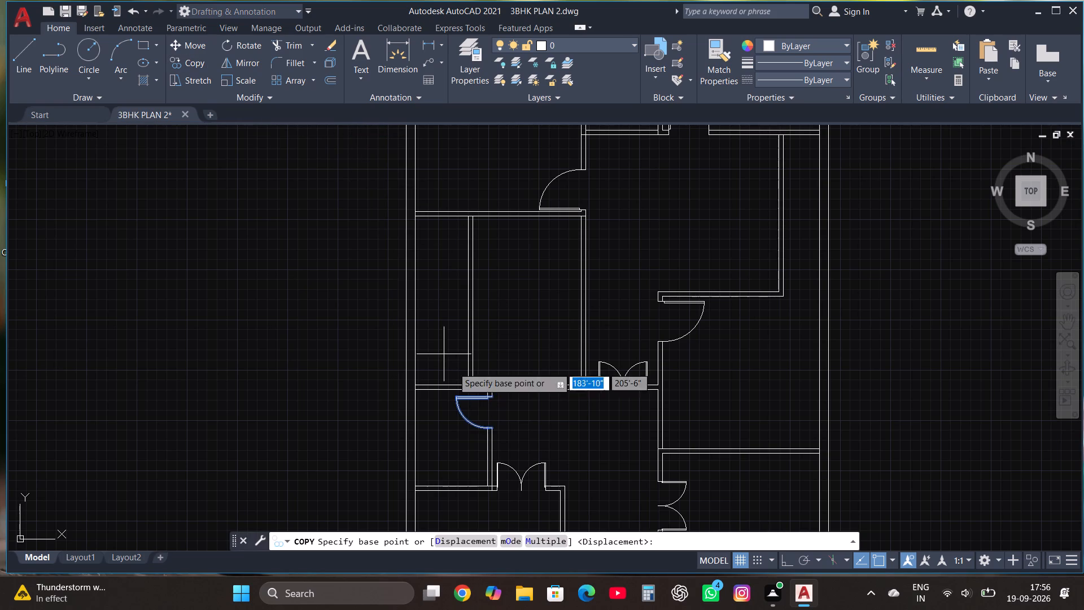
scroll(496, 445, up, 3)
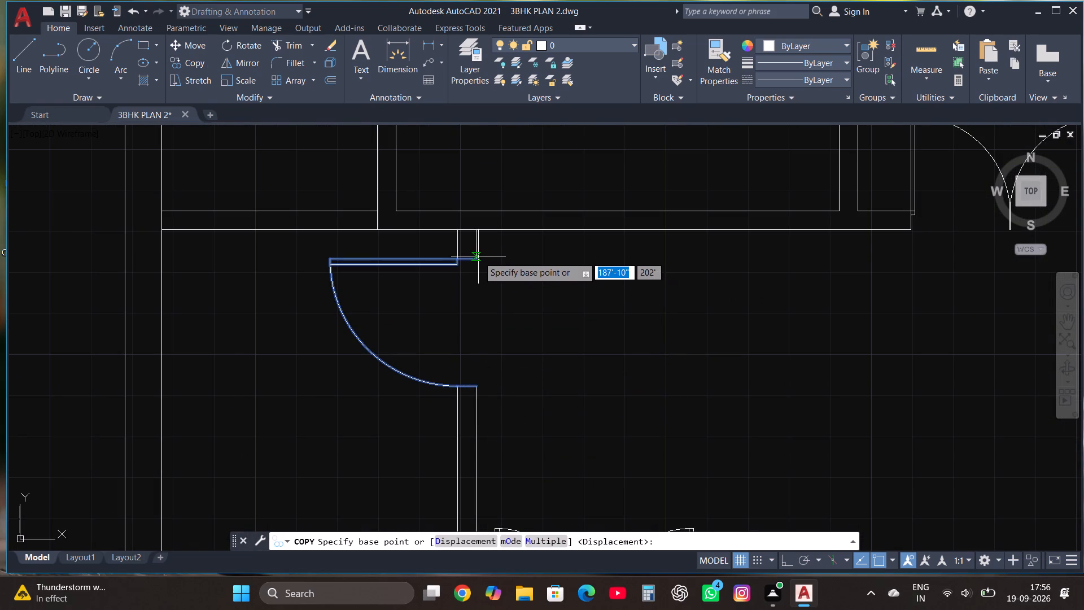
click(478, 260)
scroll(499, 397, down, 3)
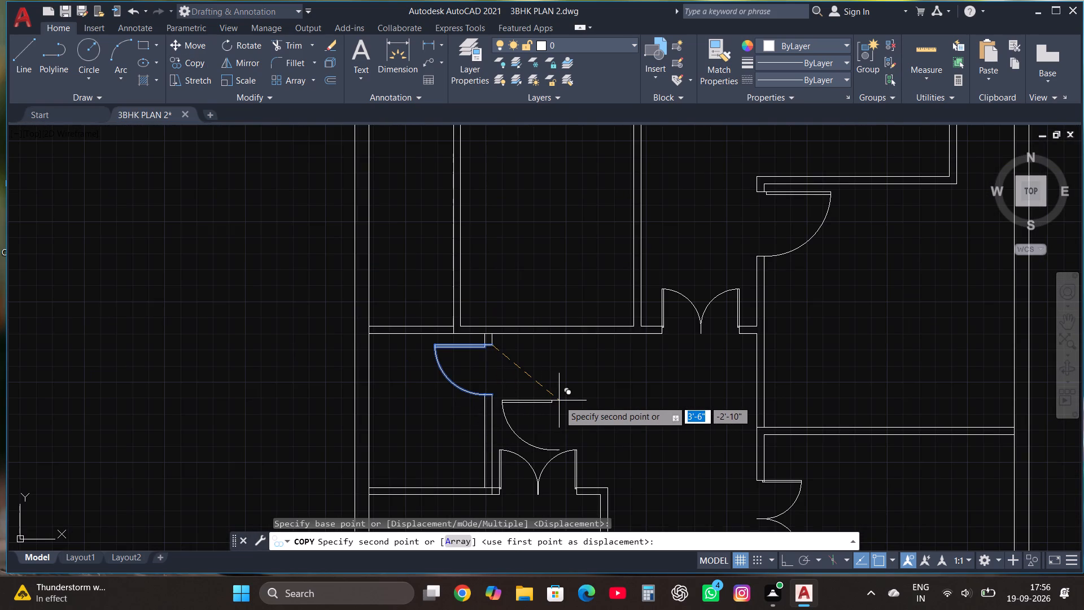
scroll(559, 400, down, 3)
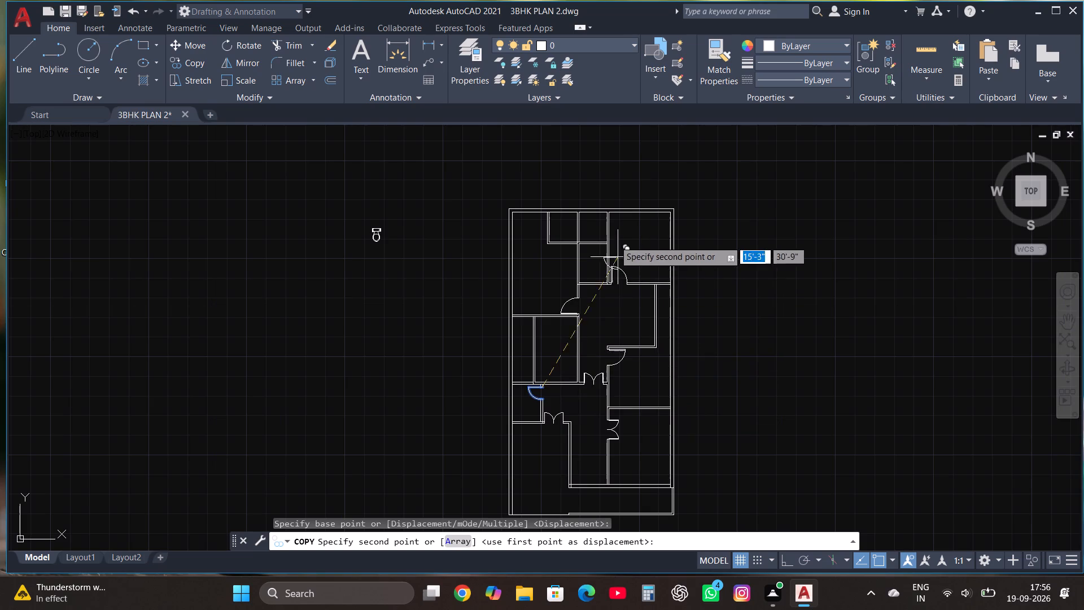
scroll(610, 238, up, 5)
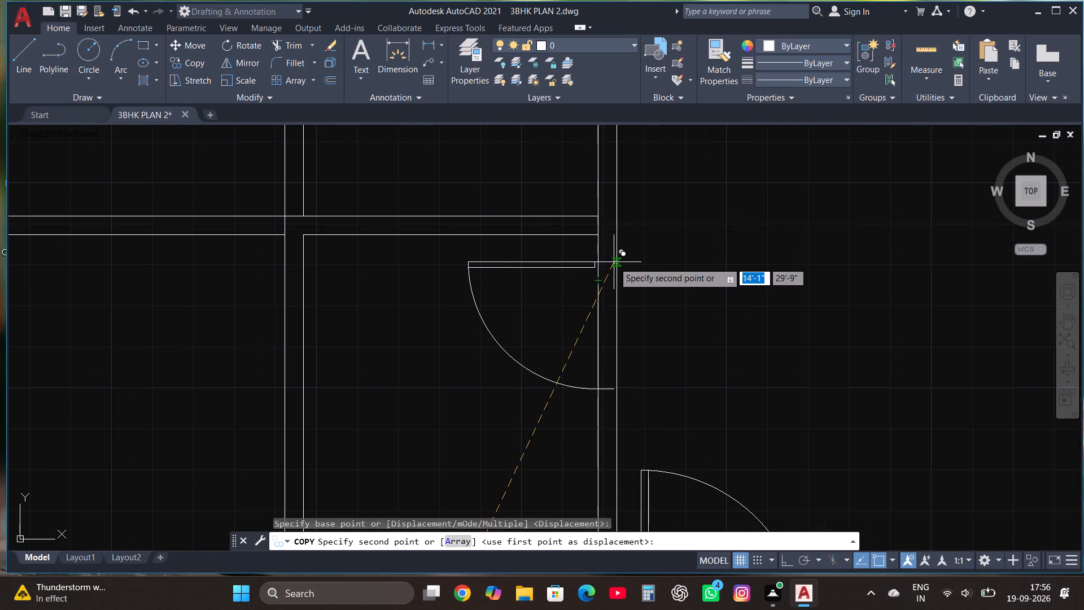
click(614, 262)
Trim the wall lines across the newly copied door in the small room's right wall.
click(294, 43)
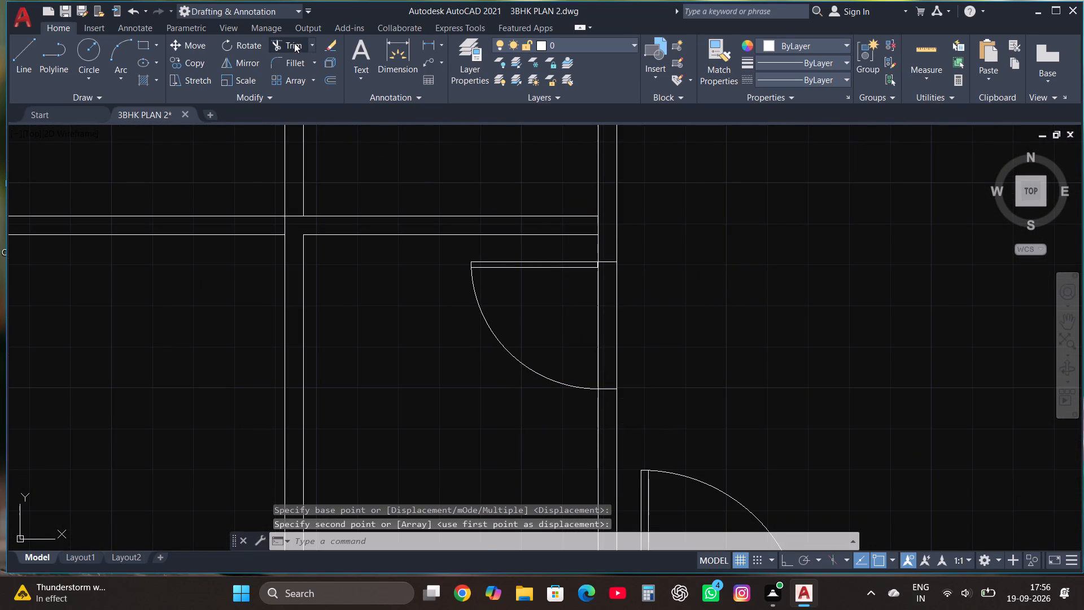
click(523, 308)
click(670, 310)
key(Escape)
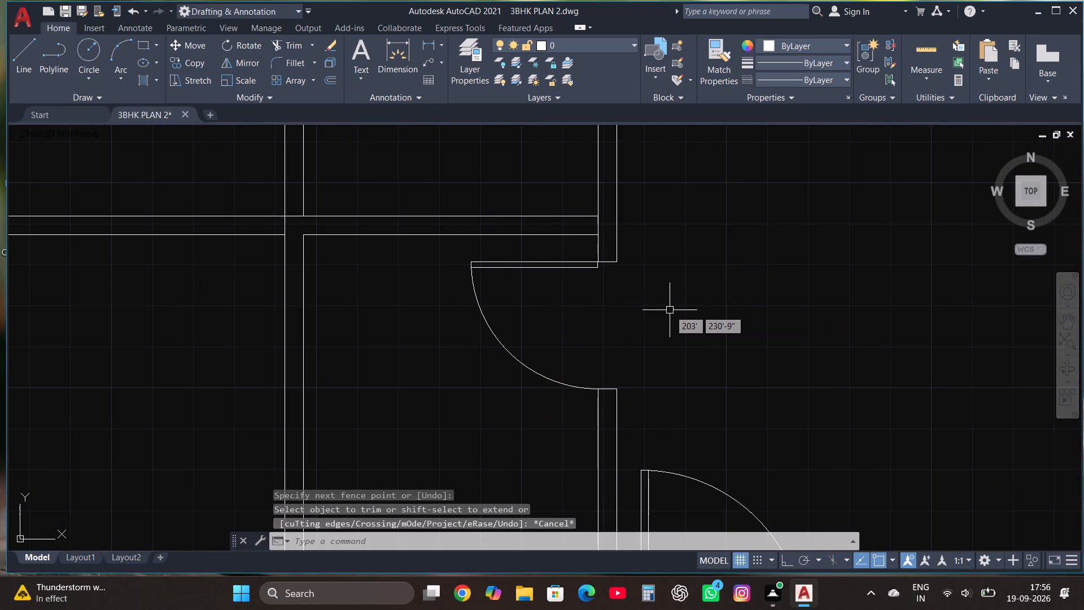
Copy that small-room door into the open space of the small room enclosed in the upper-left room's top corner.
scroll(670, 312, down, 2)
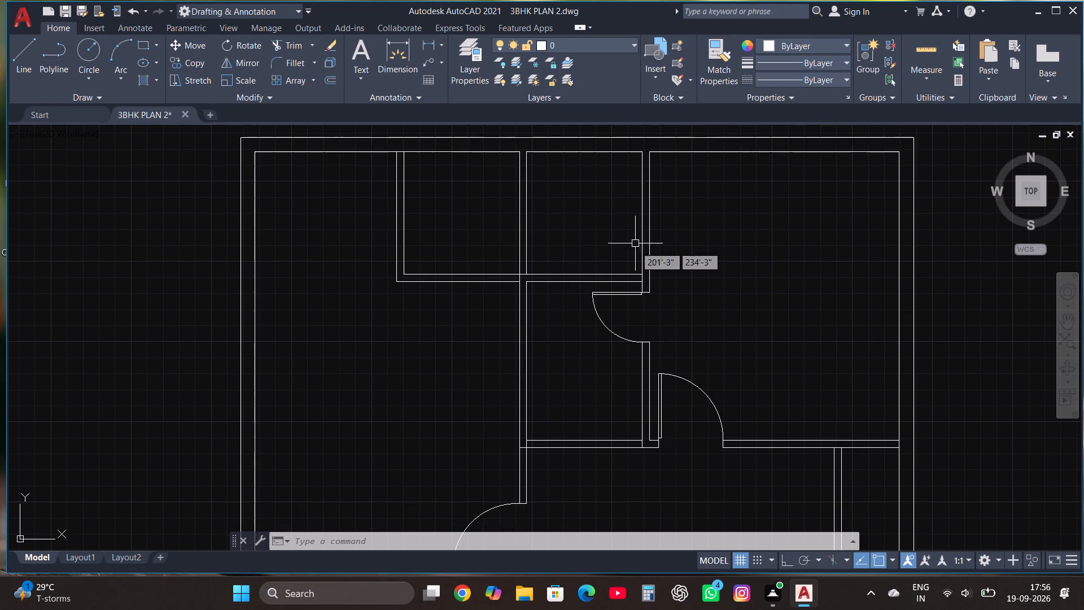
click(598, 310)
click(186, 60)
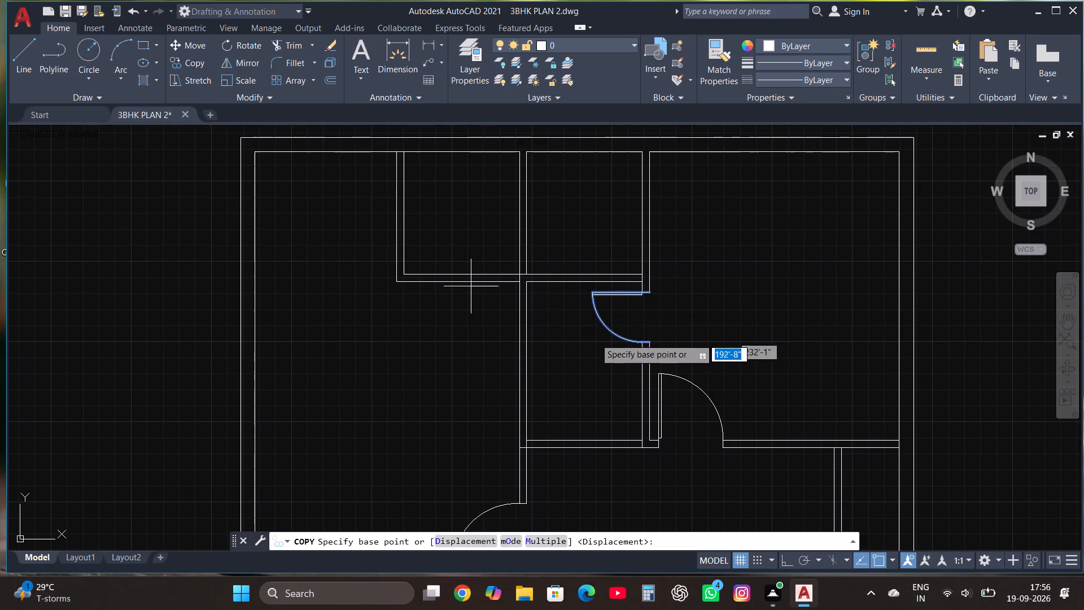
click(607, 328)
click(443, 234)
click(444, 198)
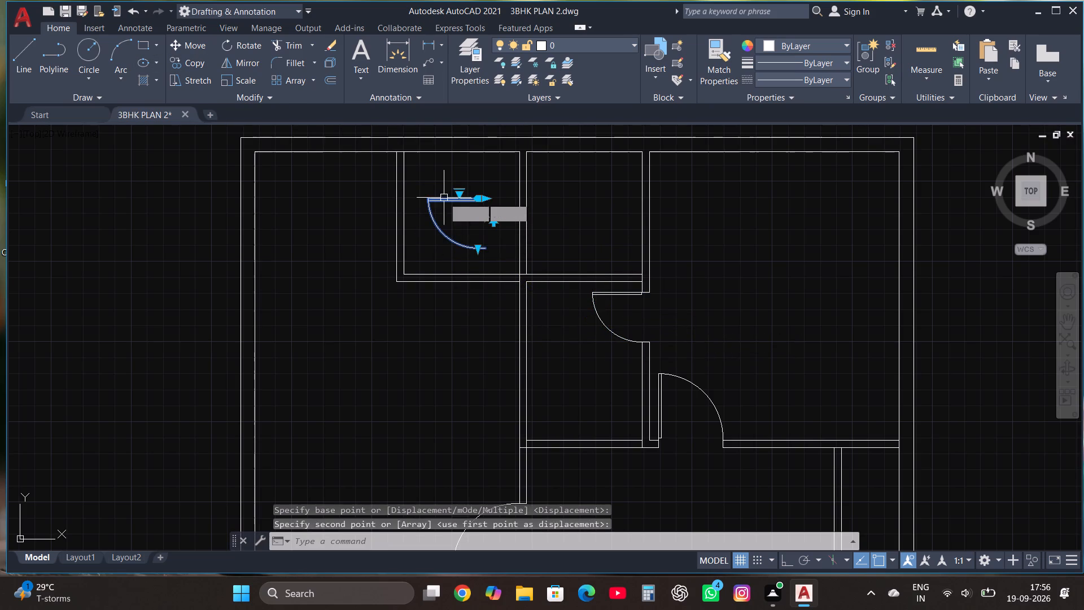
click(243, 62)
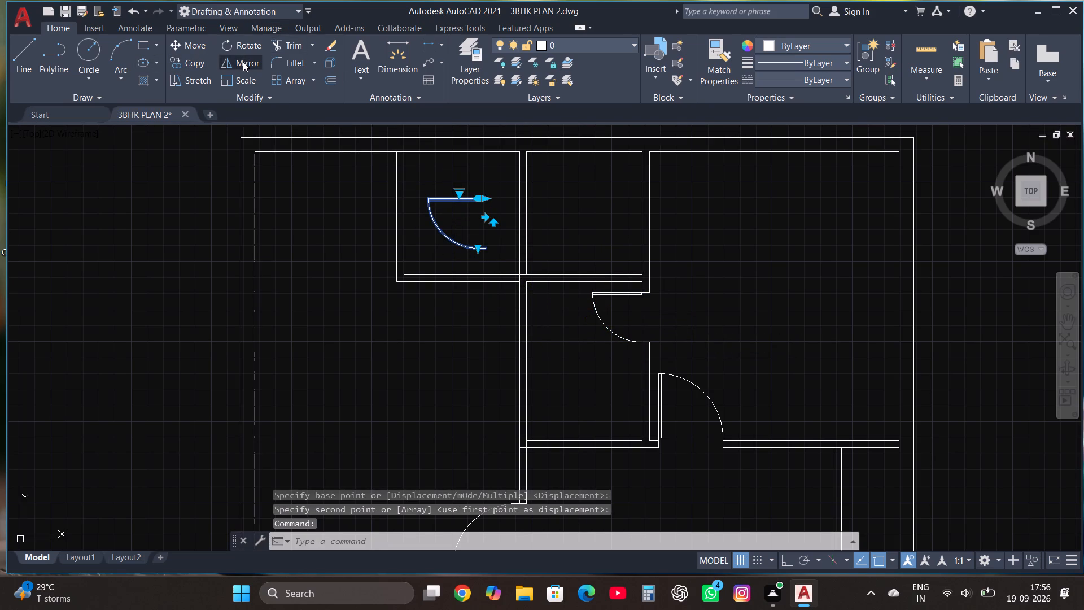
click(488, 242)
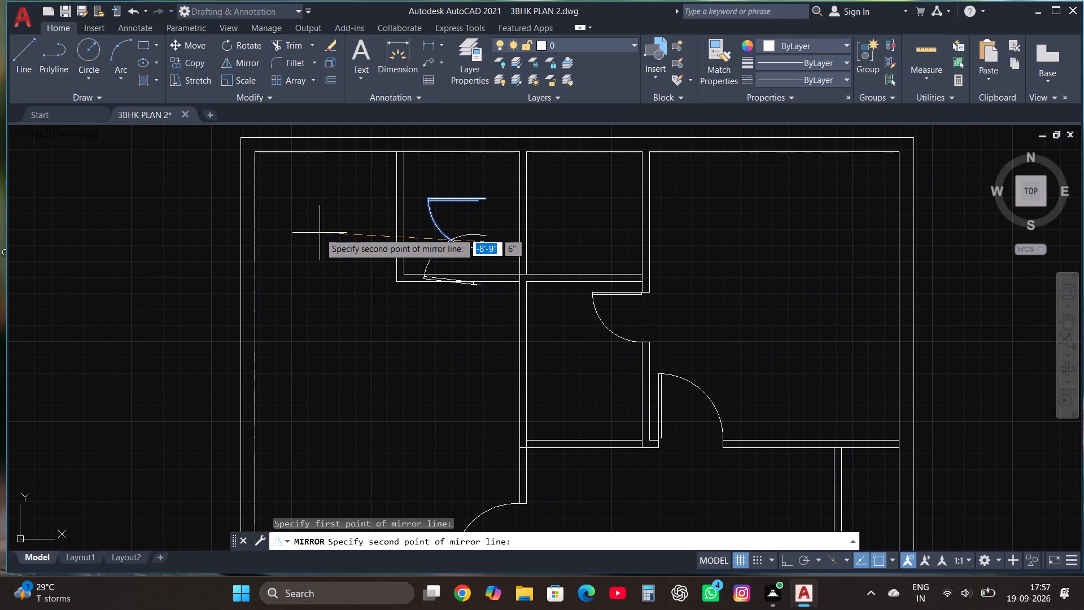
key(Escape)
Rotate the copied door in the upper-left room's enclosed small room by 180°.
click(442, 198)
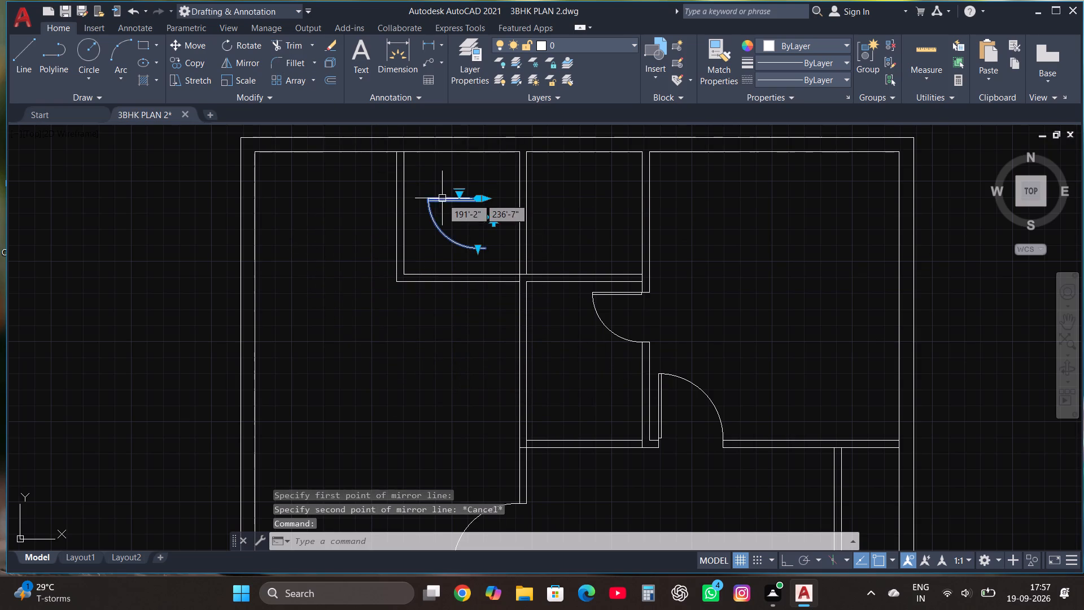
click(263, 50)
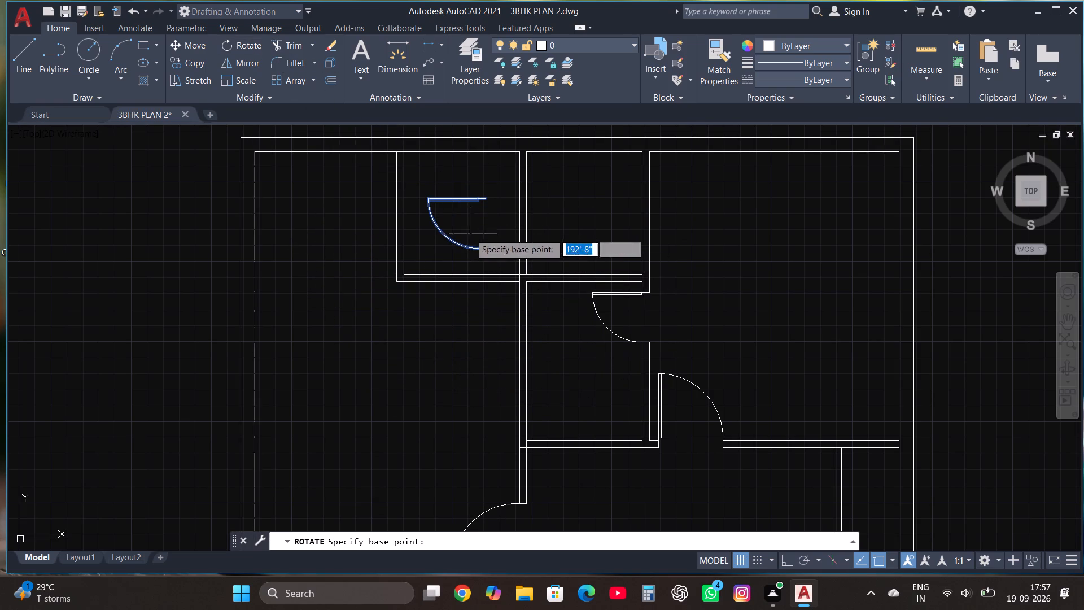
click(470, 233)
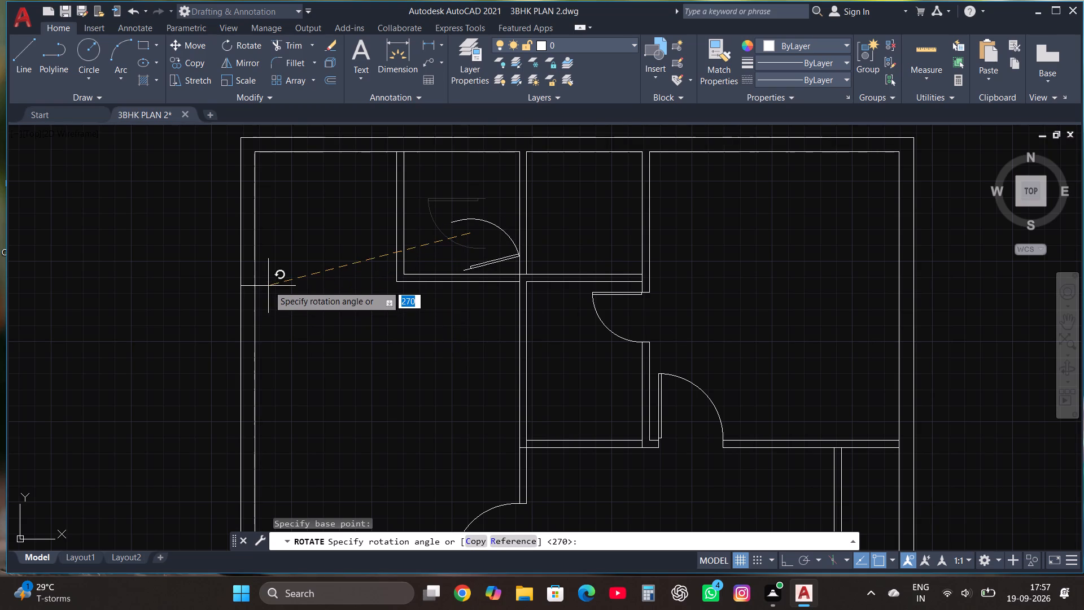
key(F8)
click(268, 285)
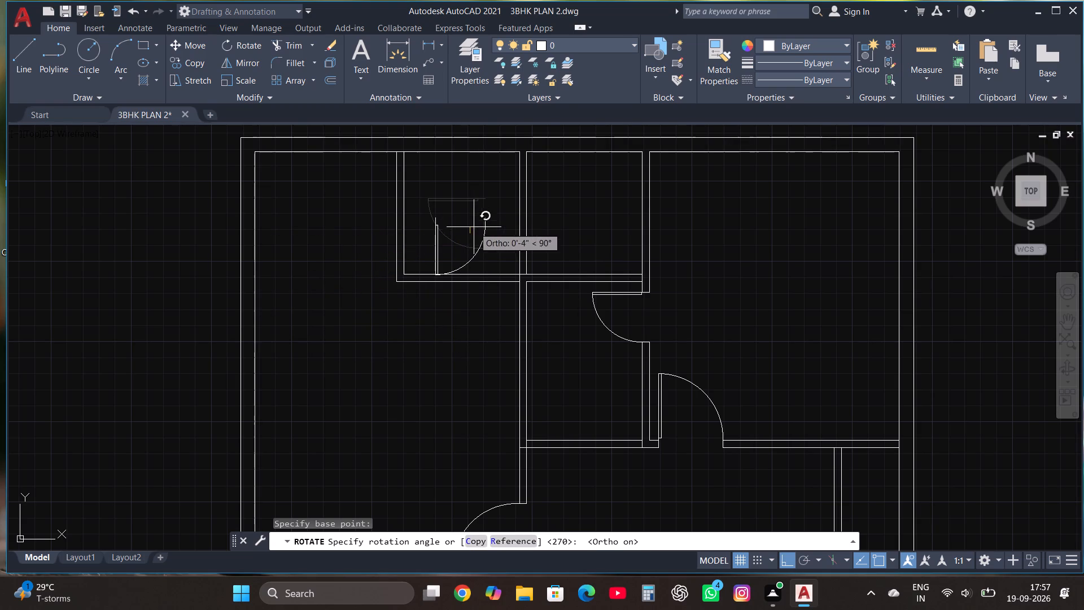
click(317, 285)
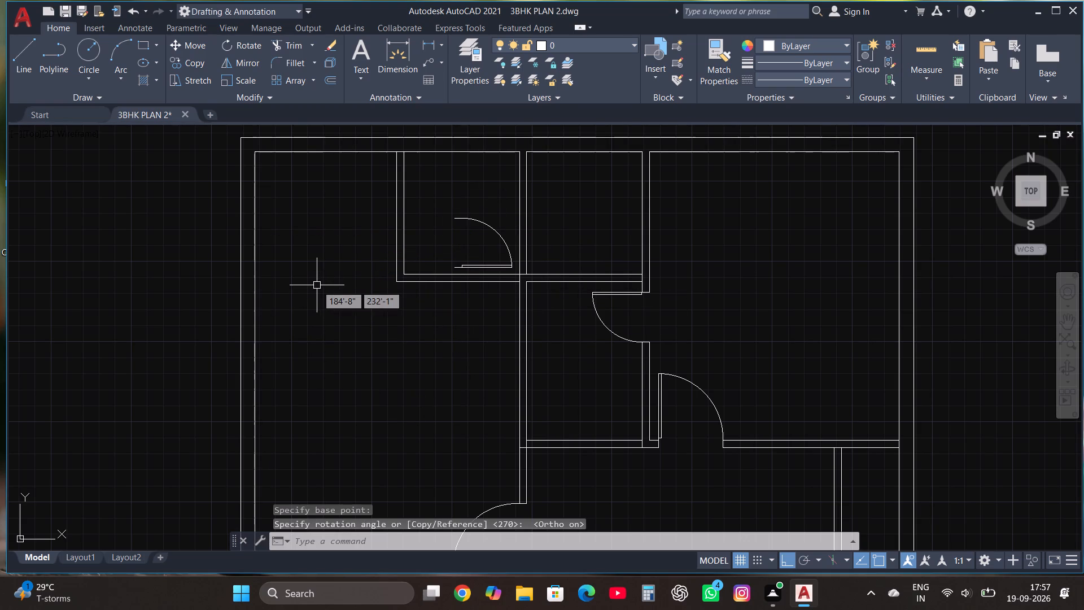
Move the rotated door by its lower-left corner onto the outer line of the small room's left wall, just above the bottom wall.
click(465, 215)
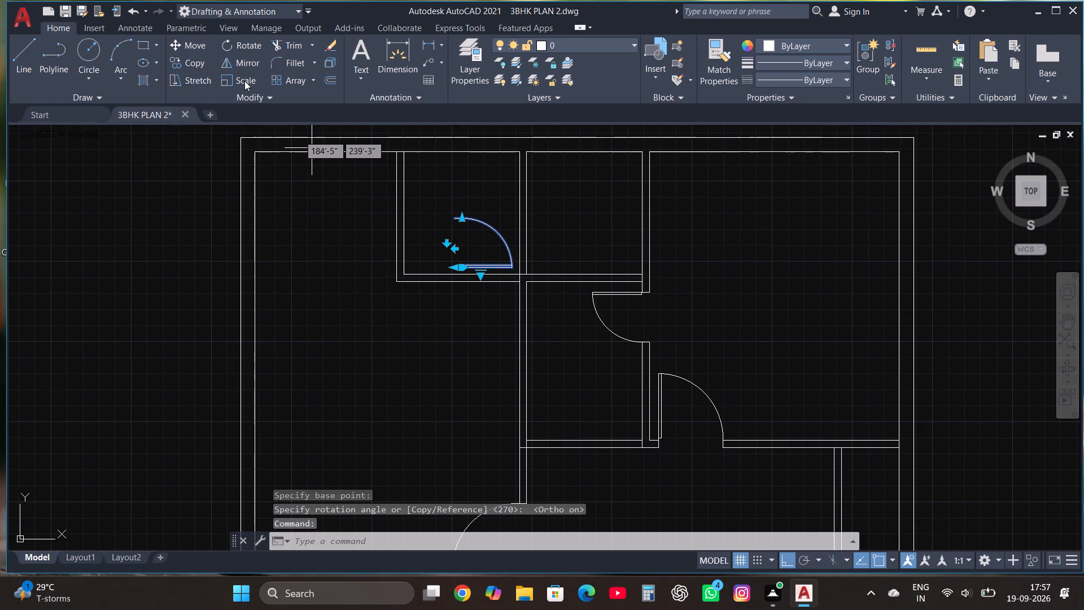
click(180, 43)
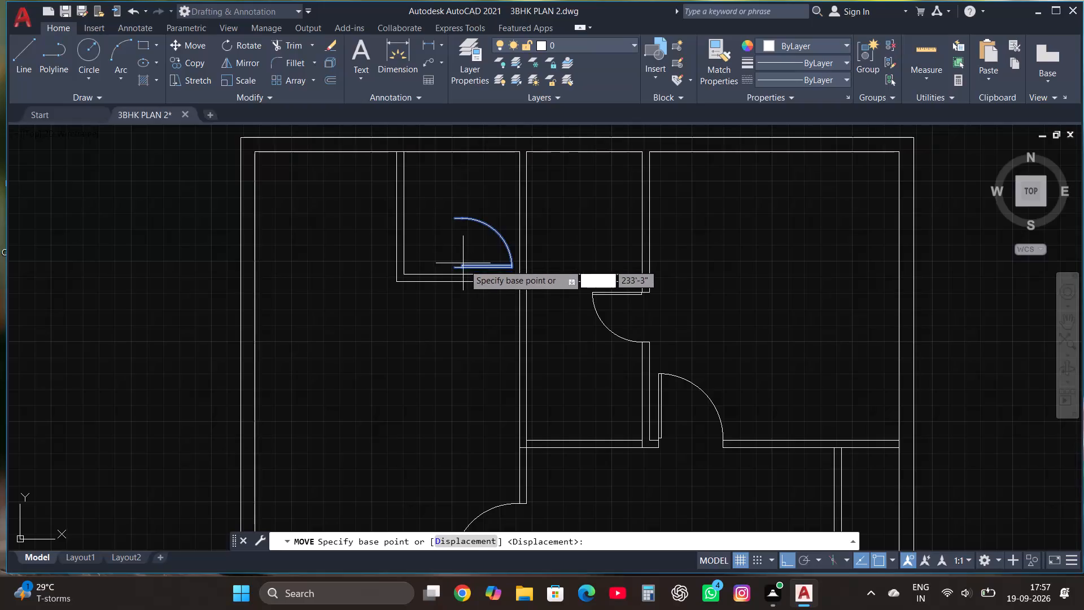
scroll(453, 269, up, 3)
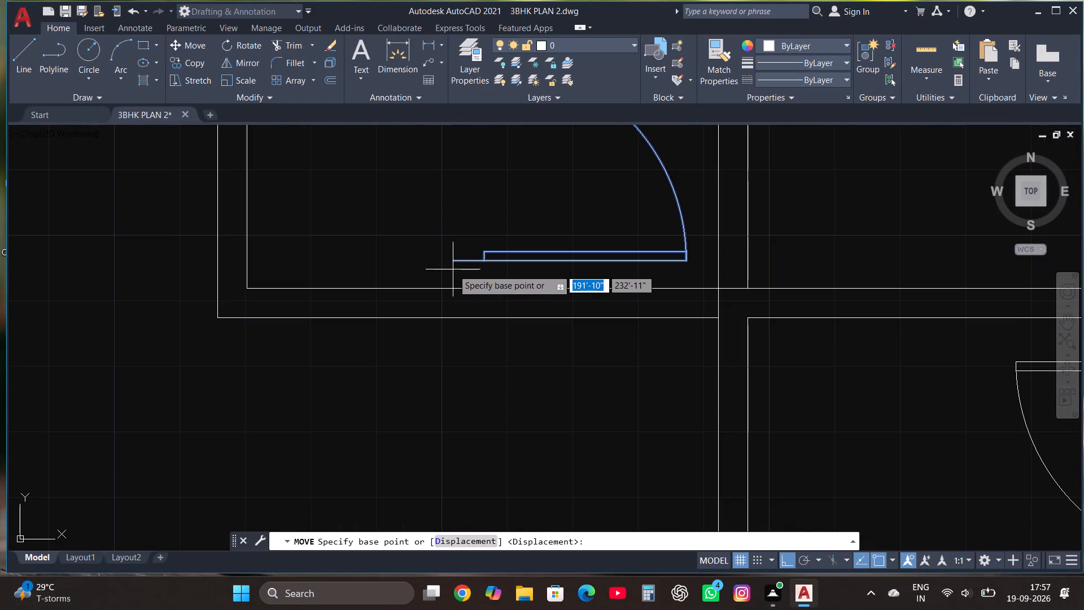
click(453, 258)
scroll(492, 365, down, 3)
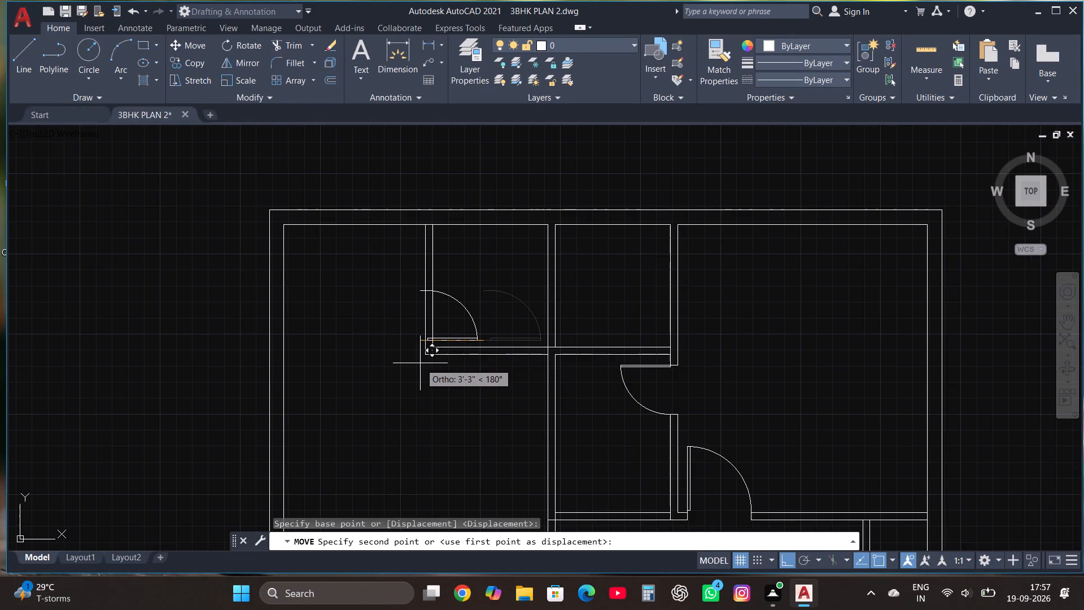
key(F8)
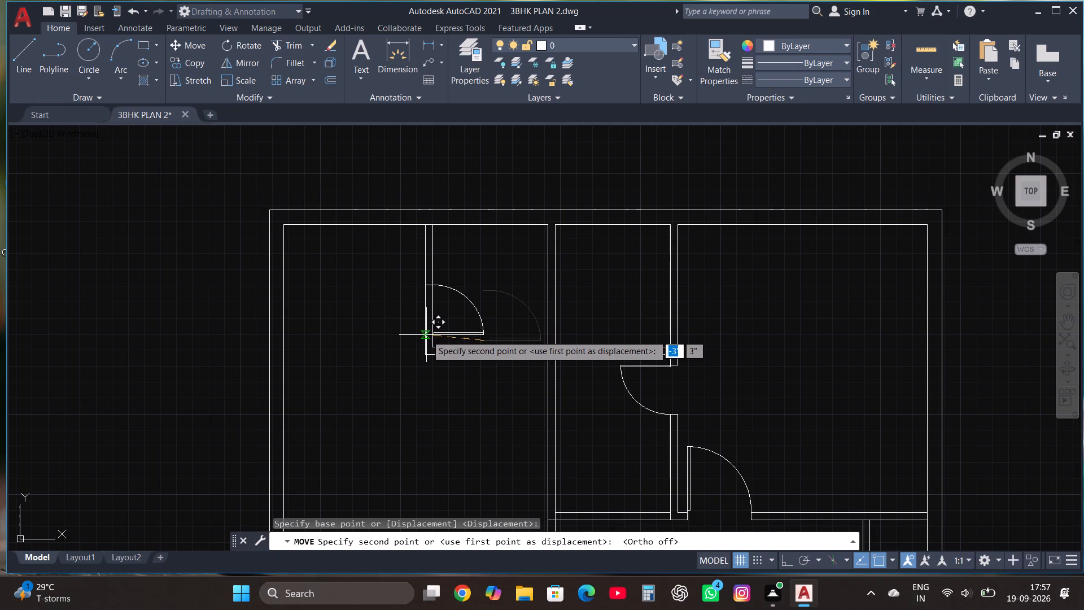
scroll(426, 337, up, 3)
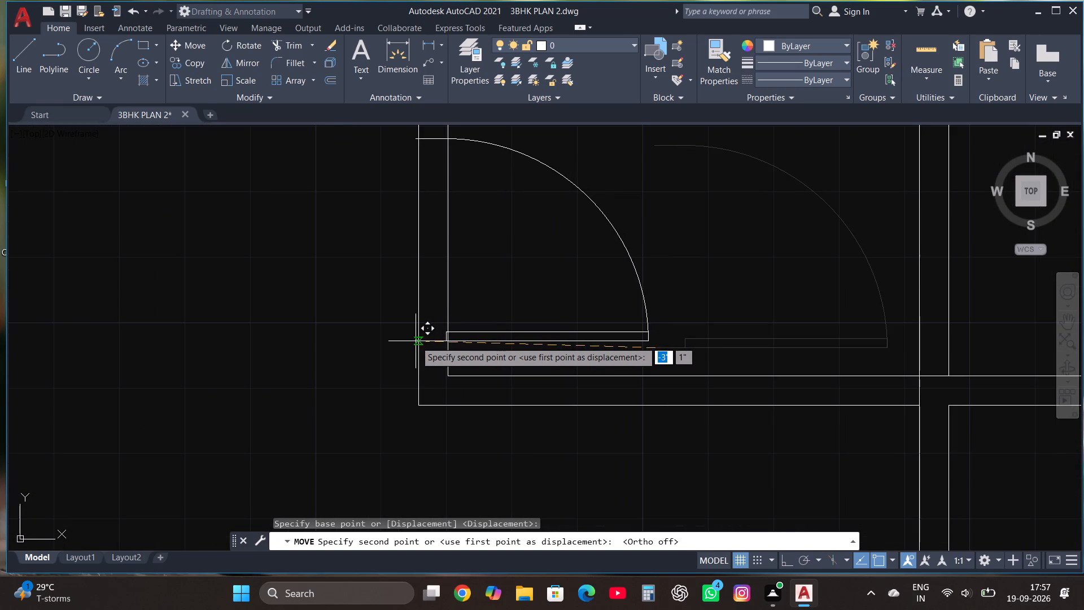
click(418, 342)
scroll(503, 343, down, 2)
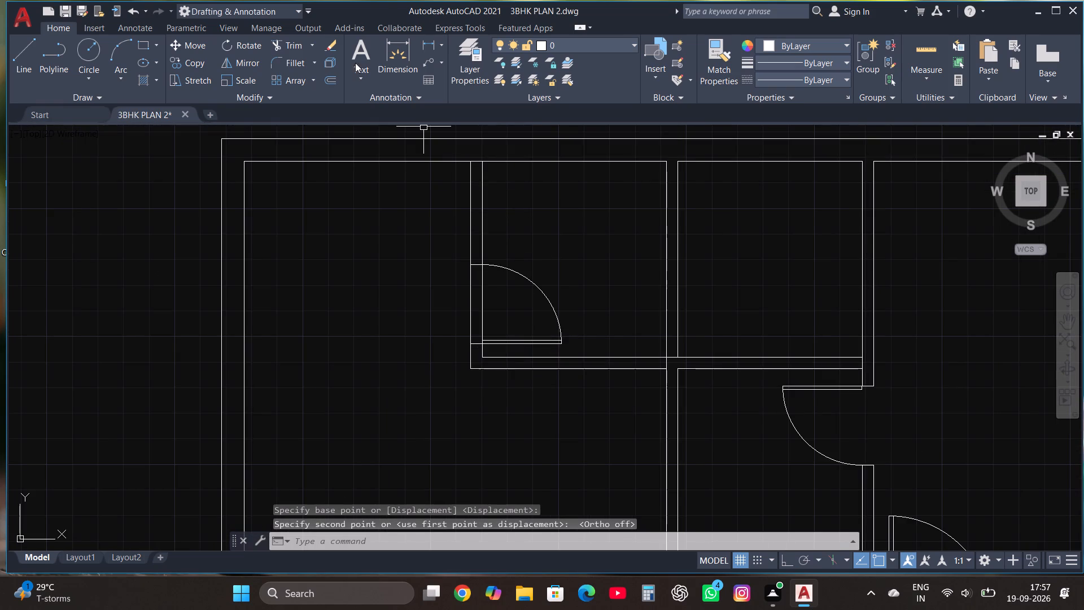
Trim the wall lines across the door opening in the small room's left wall.
click(296, 43)
click(486, 297)
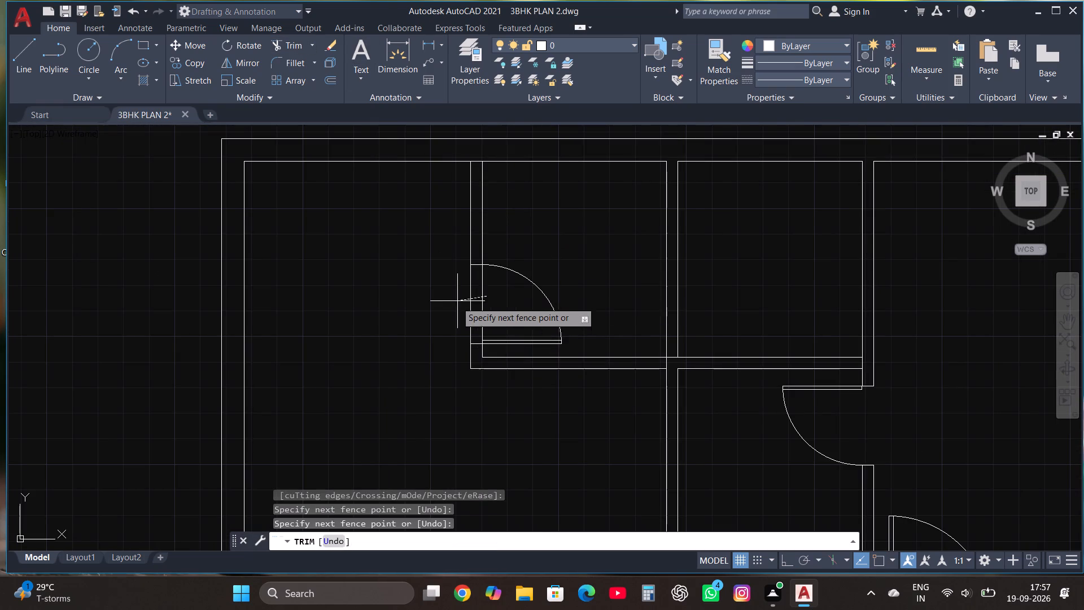
double_click(443, 303)
key(Escape)
Rotate the toilet block outside the plan by 180°.
scroll(410, 327, down, 2)
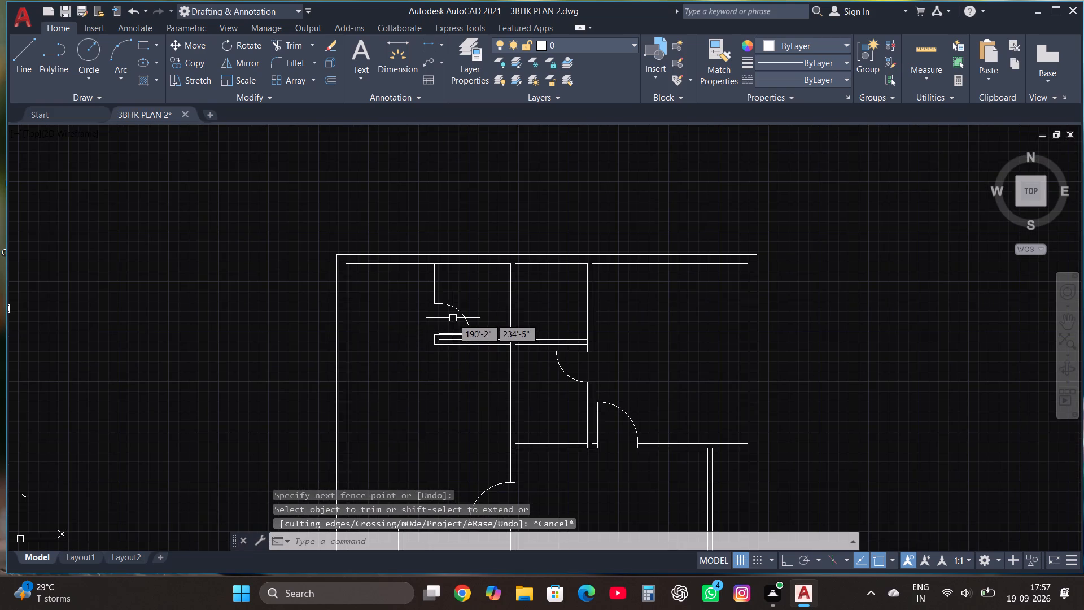
scroll(453, 318, up, 1)
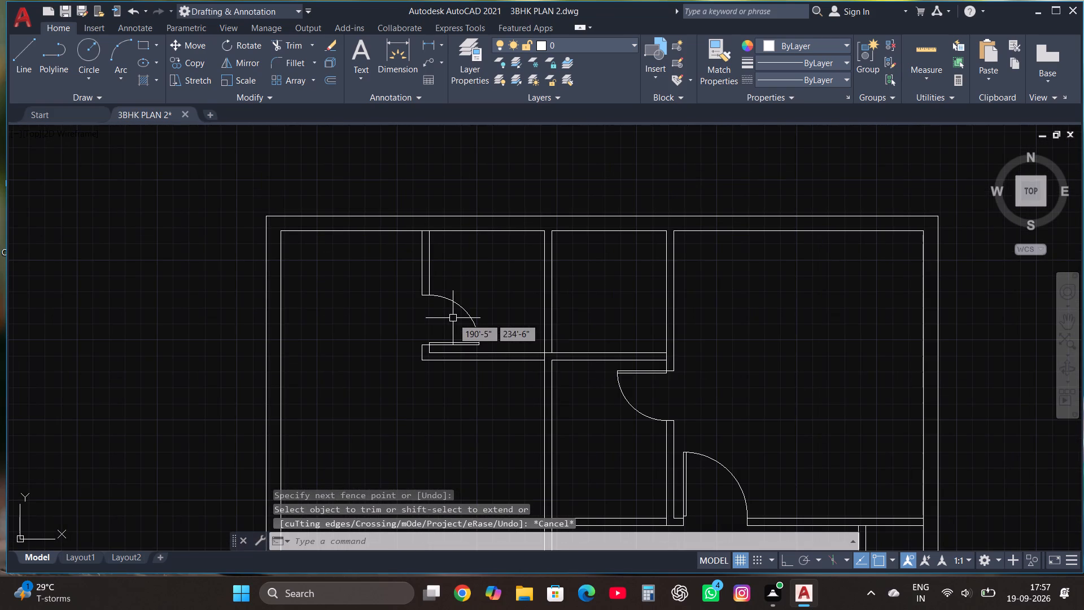
scroll(453, 318, down, 1)
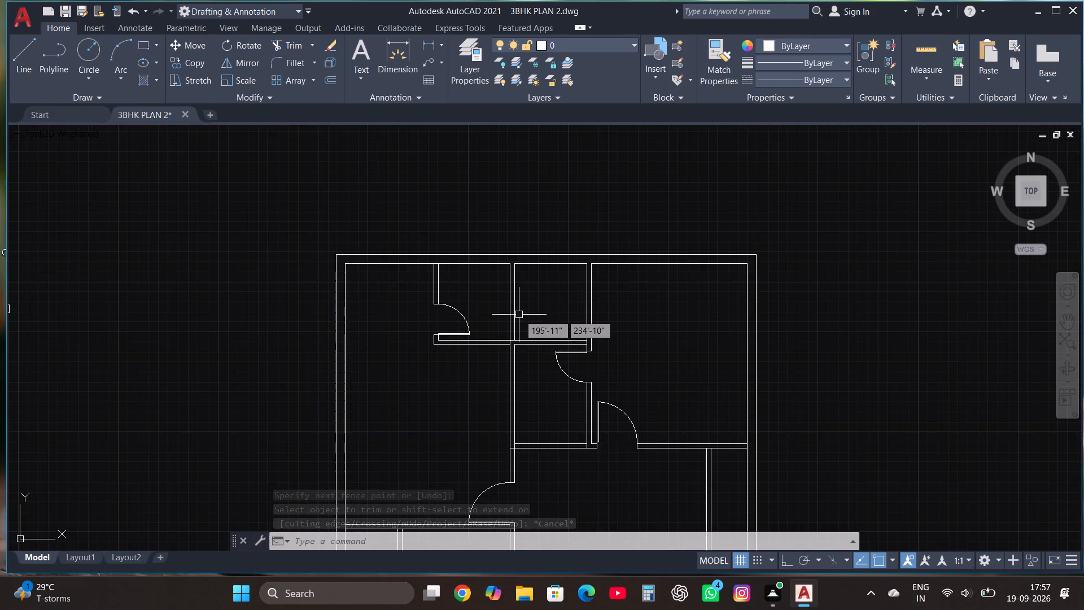
scroll(516, 292, down, 1)
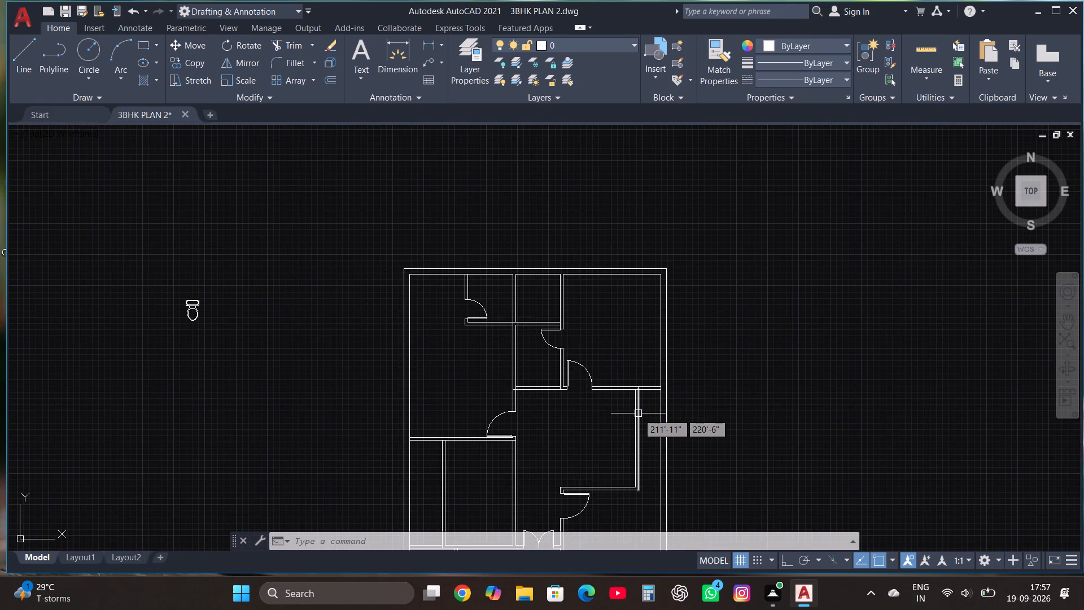
scroll(550, 240, down, 1)
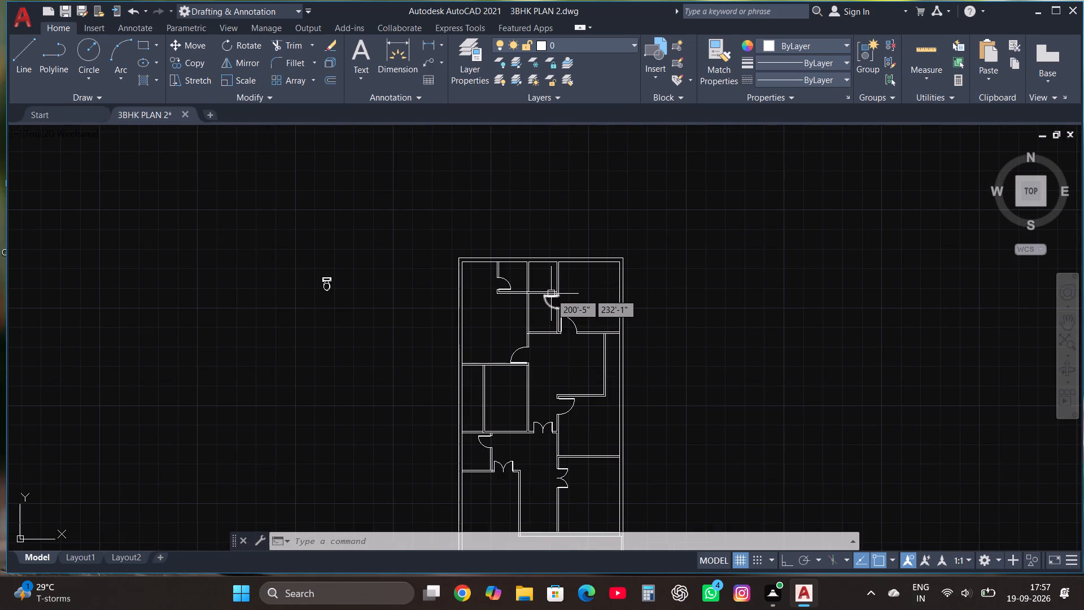
scroll(532, 249, down, 1)
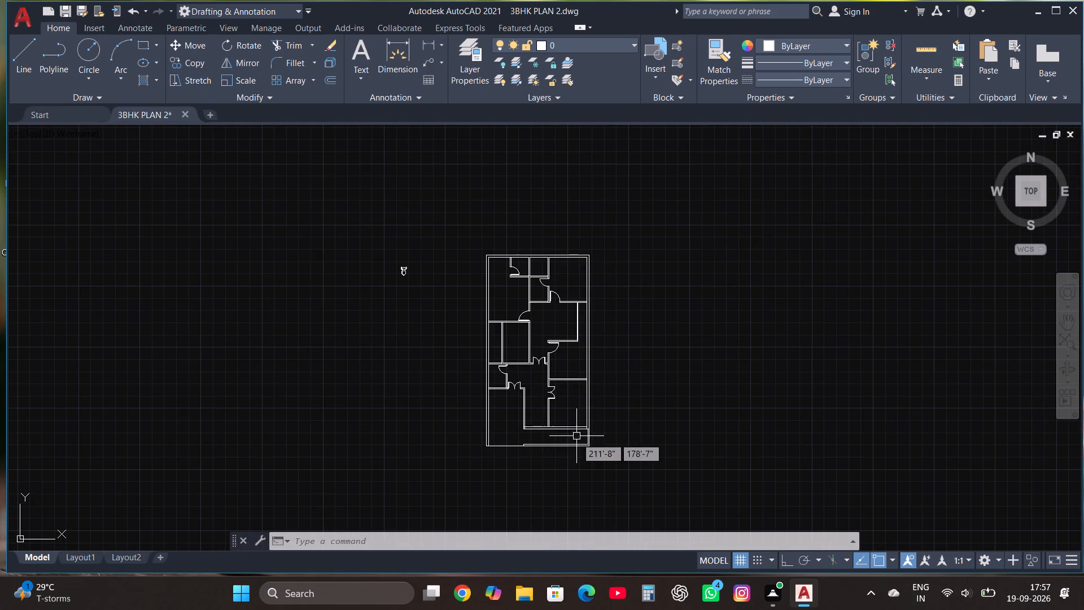
scroll(483, 248, up, 2)
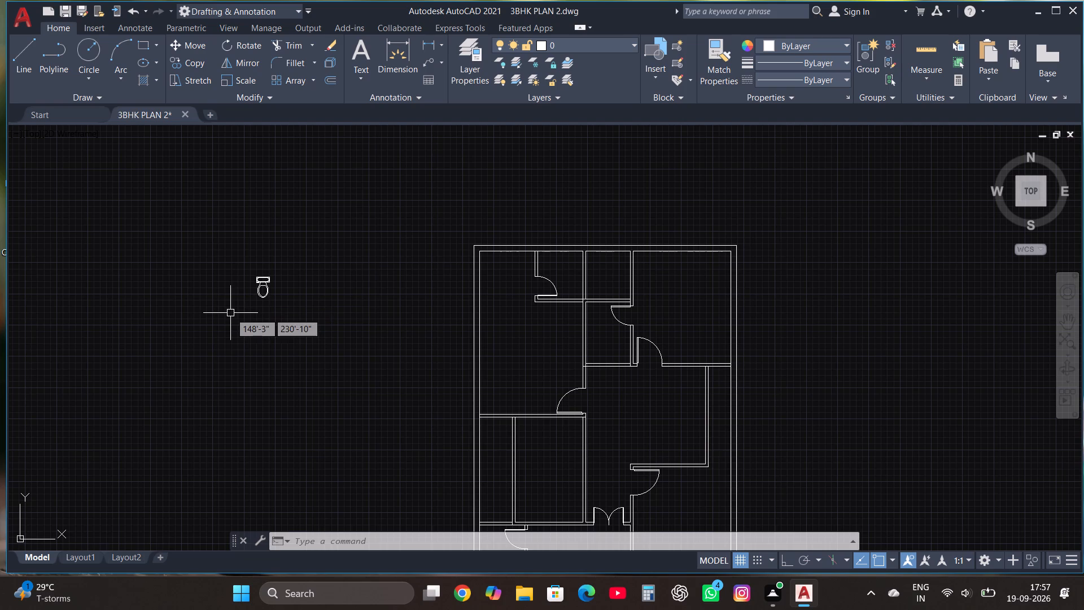
click(233, 337)
click(272, 239)
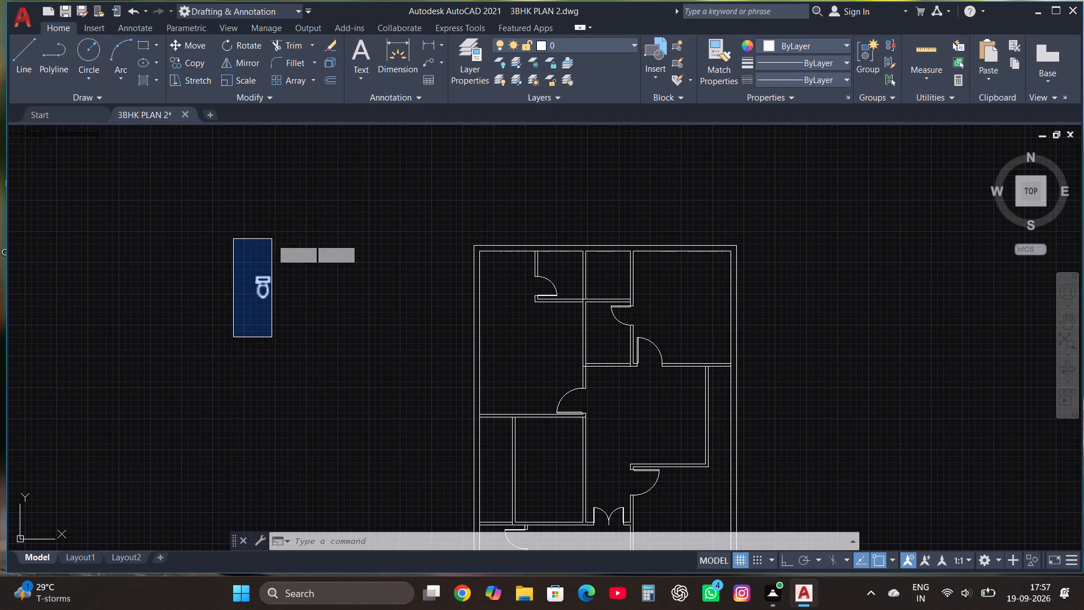
click(244, 47)
click(261, 272)
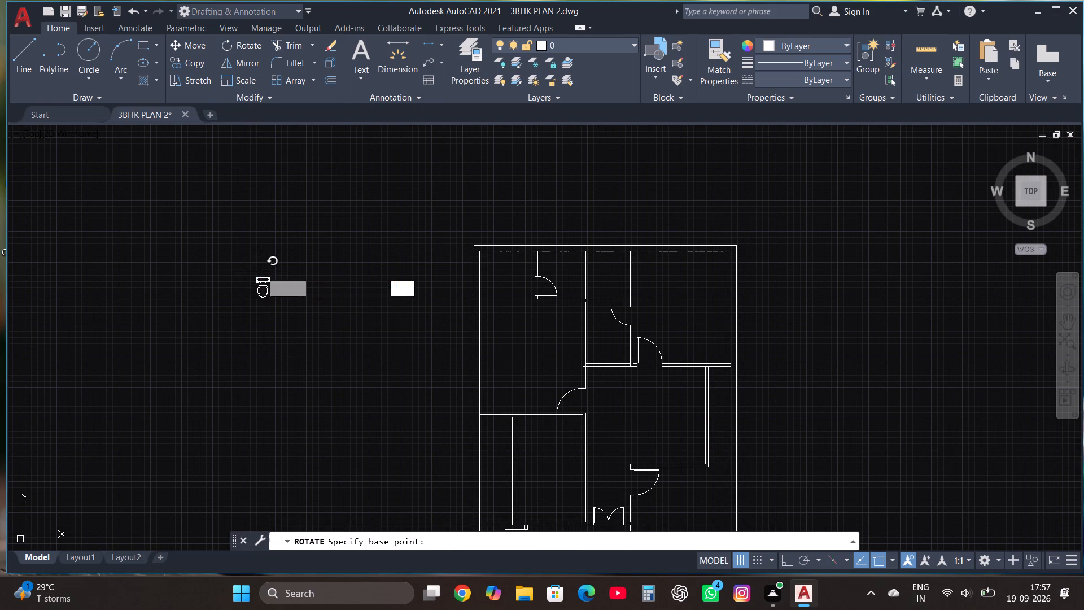
key(F8)
click(155, 296)
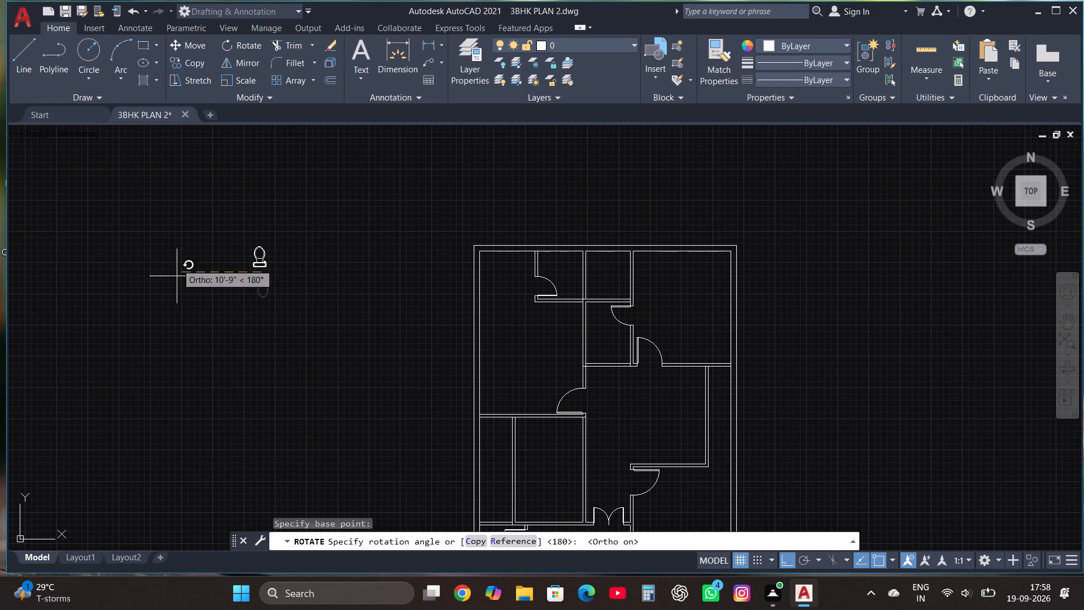
double_click(177, 286)
Copy the rotated toilet block straight down, outside the plan.
click(259, 255)
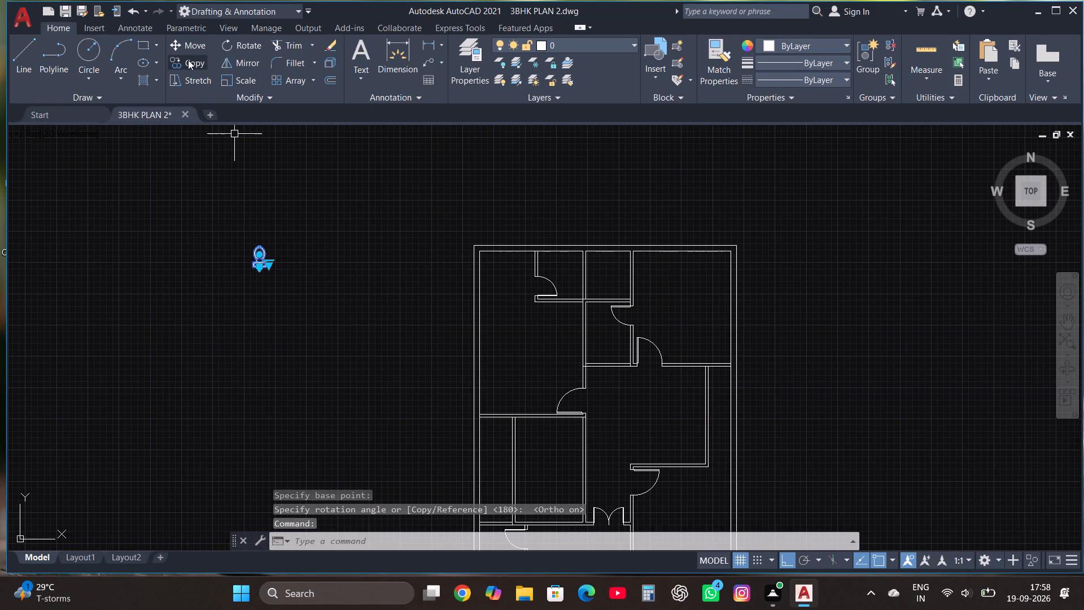
click(188, 60)
click(263, 256)
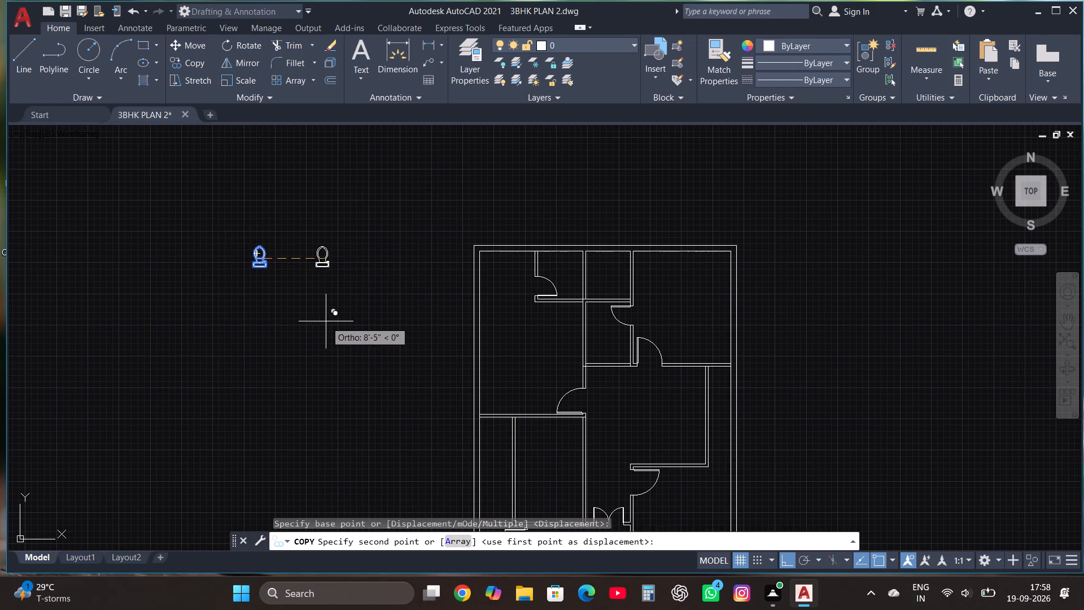
click(326, 323)
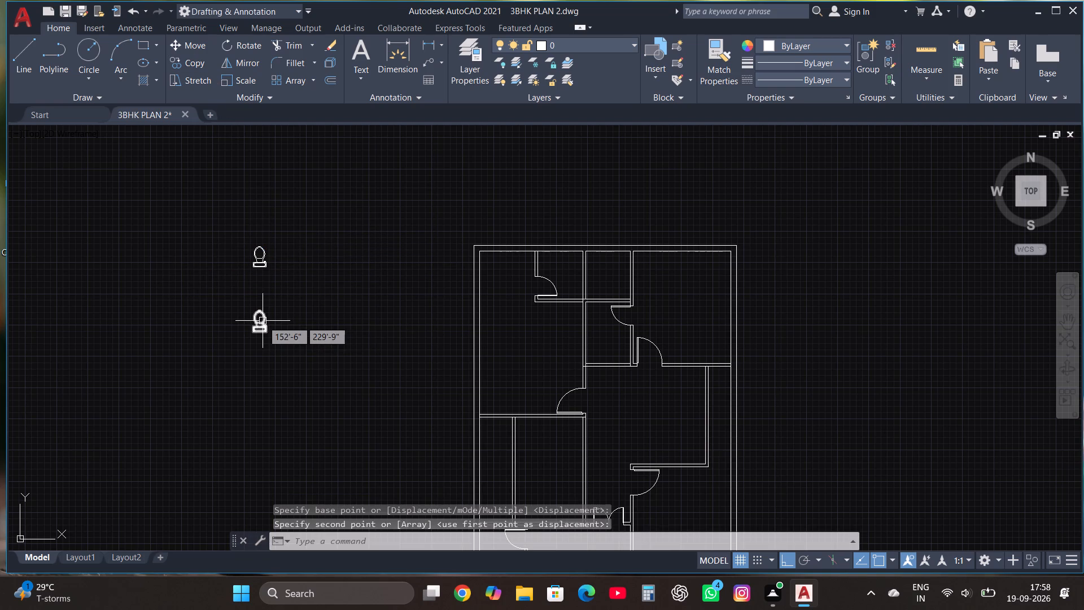
Rotate the lower toilet copy by 90° so its bowl points left.
click(263, 321)
click(245, 45)
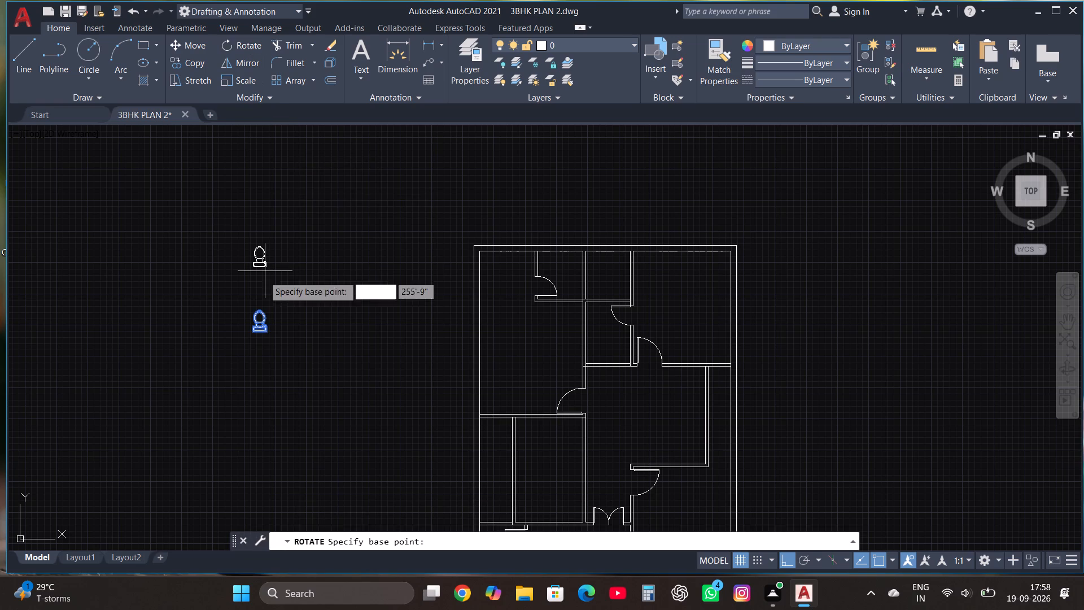
click(253, 331)
click(302, 209)
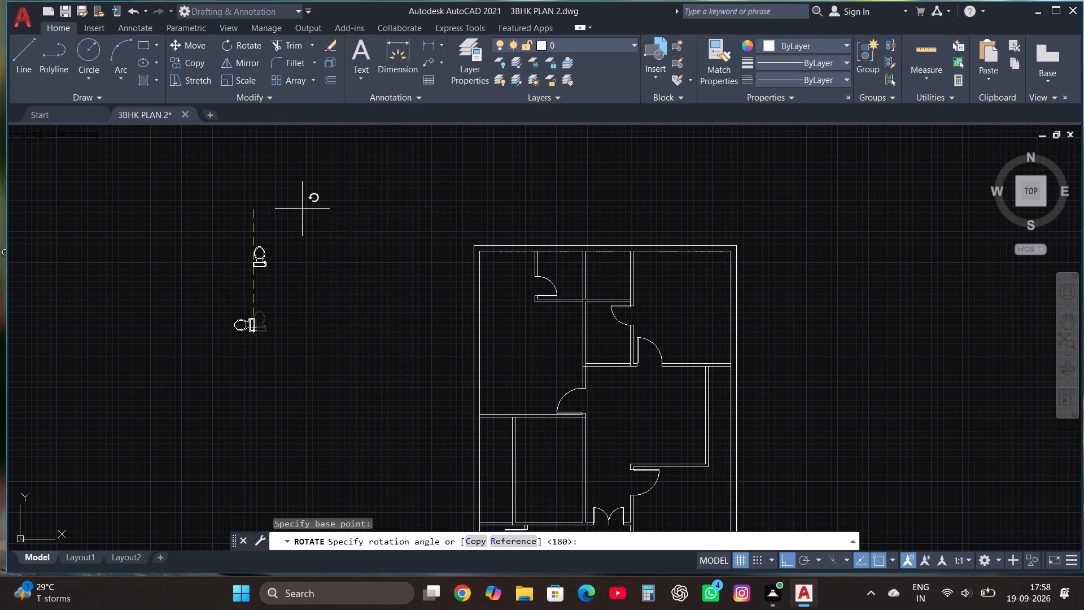
Copy the left-facing toilet block horizontally about 8'-2" to its right.
click(248, 328)
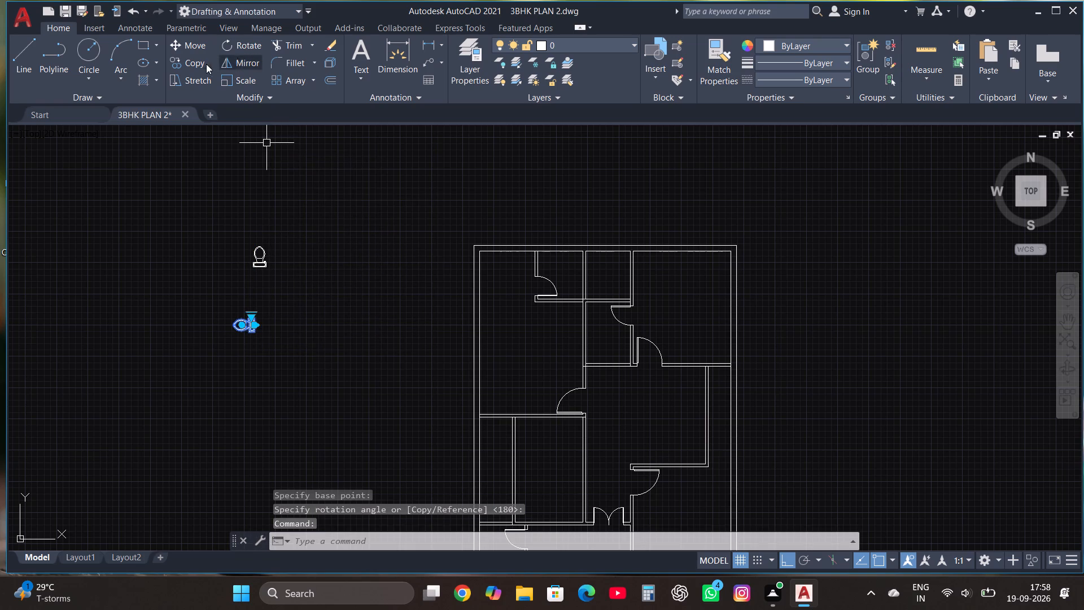
click(200, 66)
click(257, 329)
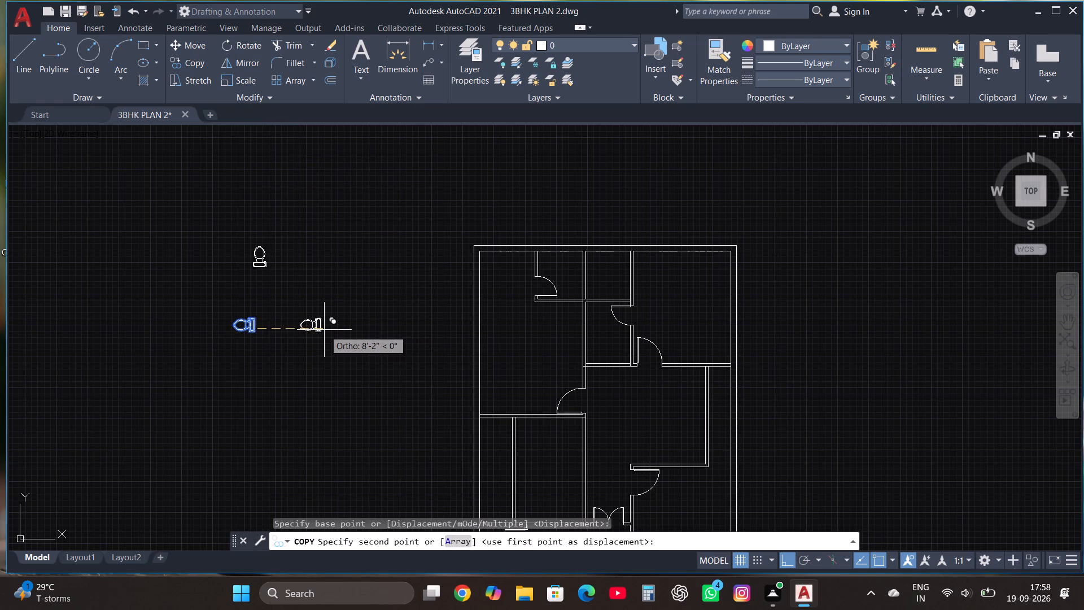
click(324, 330)
Rotate the right-hand toilet copy outside the plan by 180° so its bowl points right.
click(320, 315)
click(308, 345)
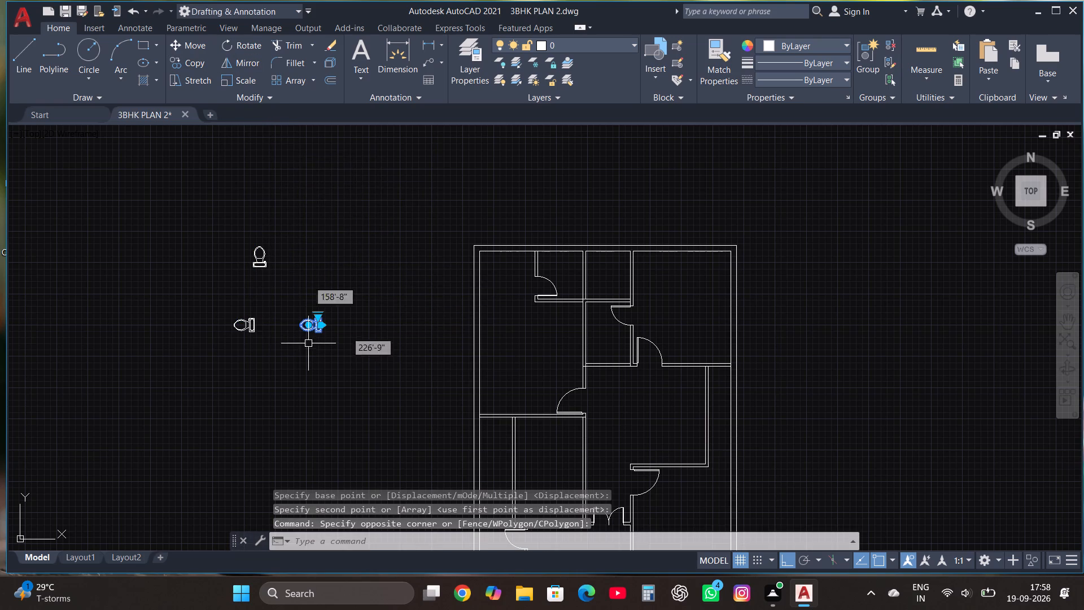
drag(253, 30, 251, 36)
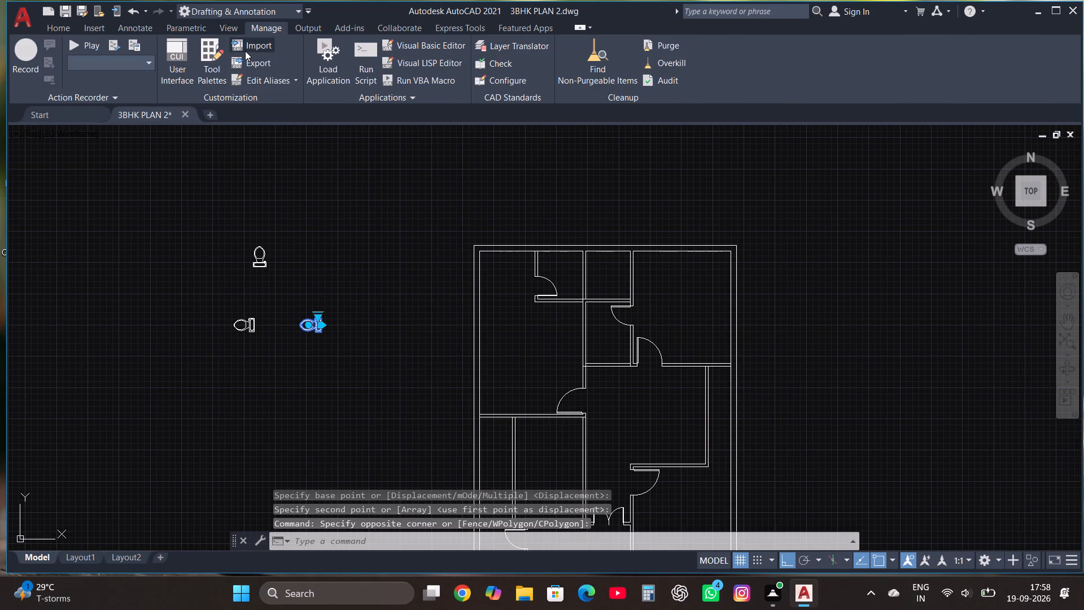
click(67, 30)
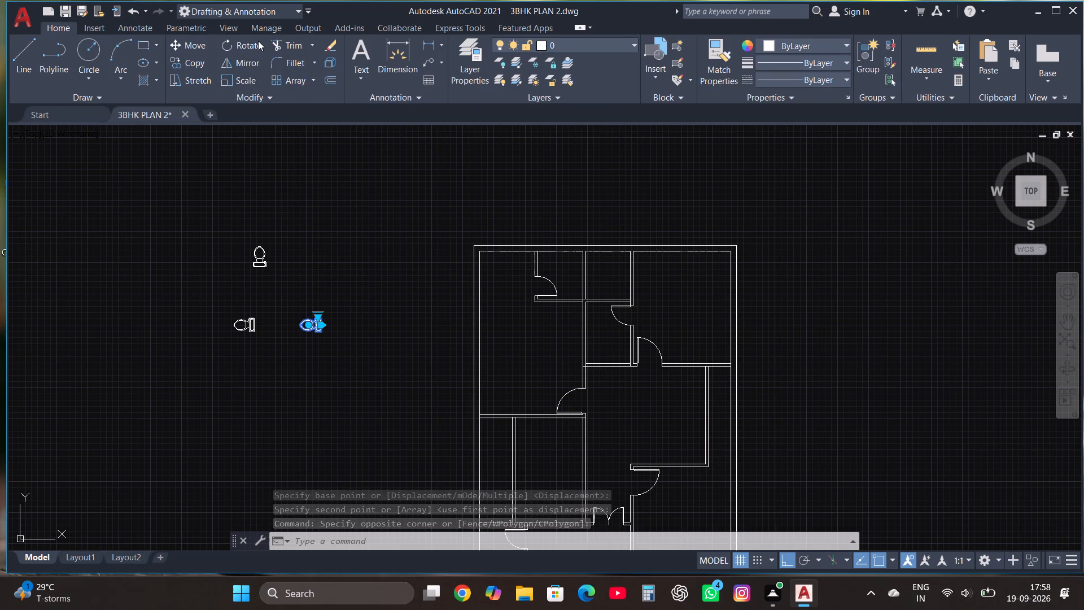
click(255, 37)
click(250, 43)
click(325, 325)
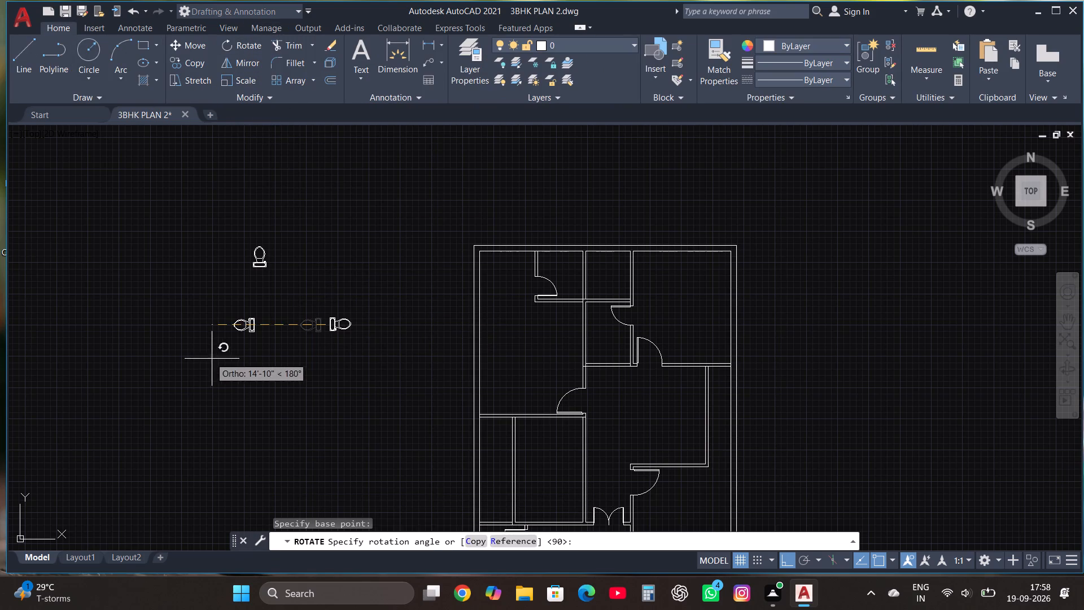
click(190, 336)
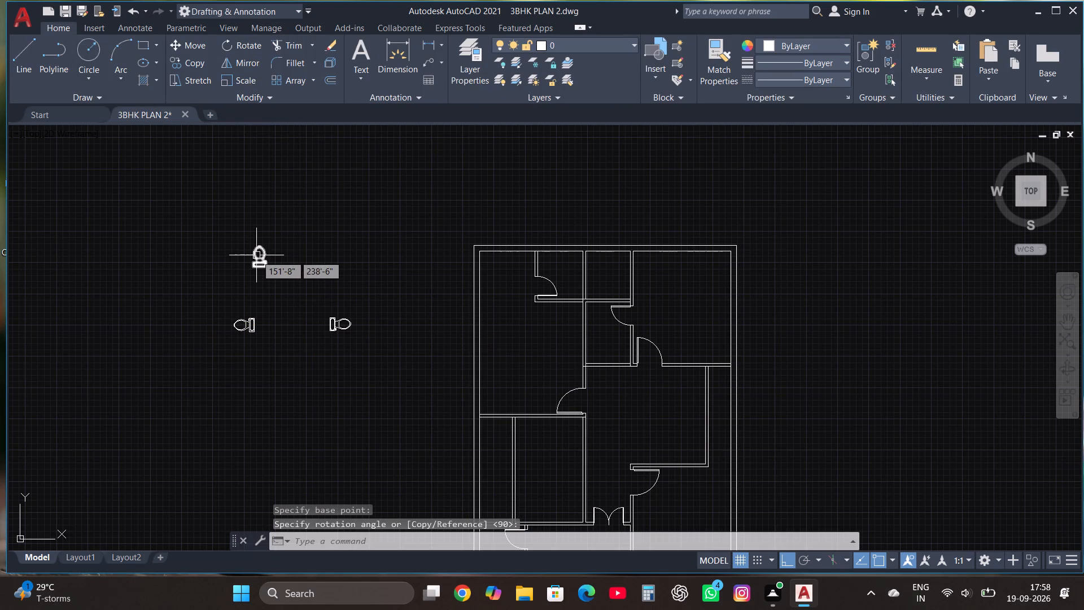
Move the upward-facing toilet block into the small toilet room at the plan's lower left, with its tank near the bottom wall.
click(256, 255)
click(191, 45)
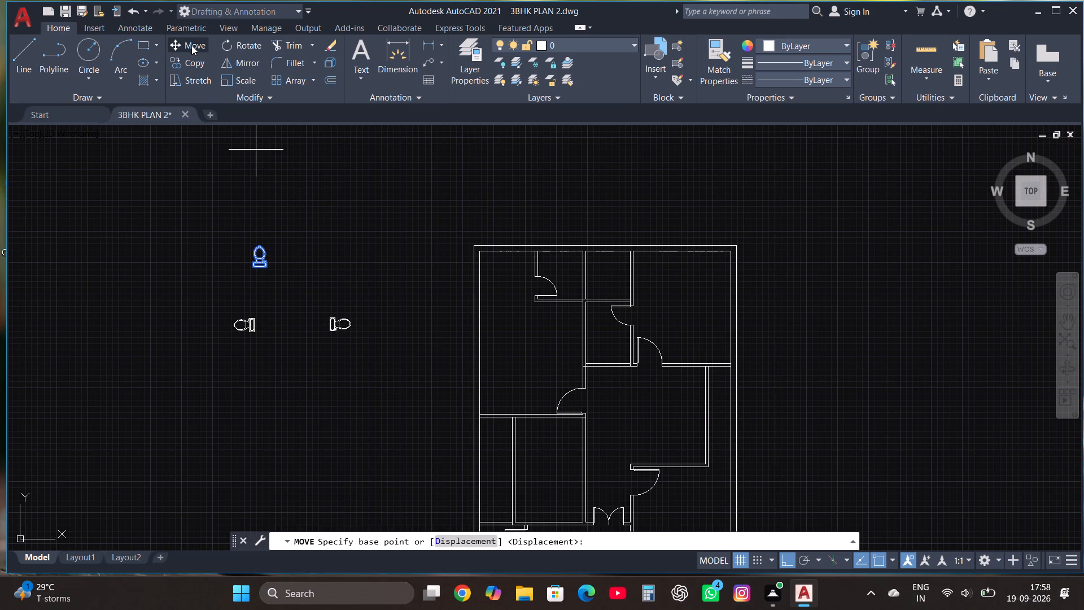
scroll(244, 242, up, 3)
scroll(269, 321, up, 3)
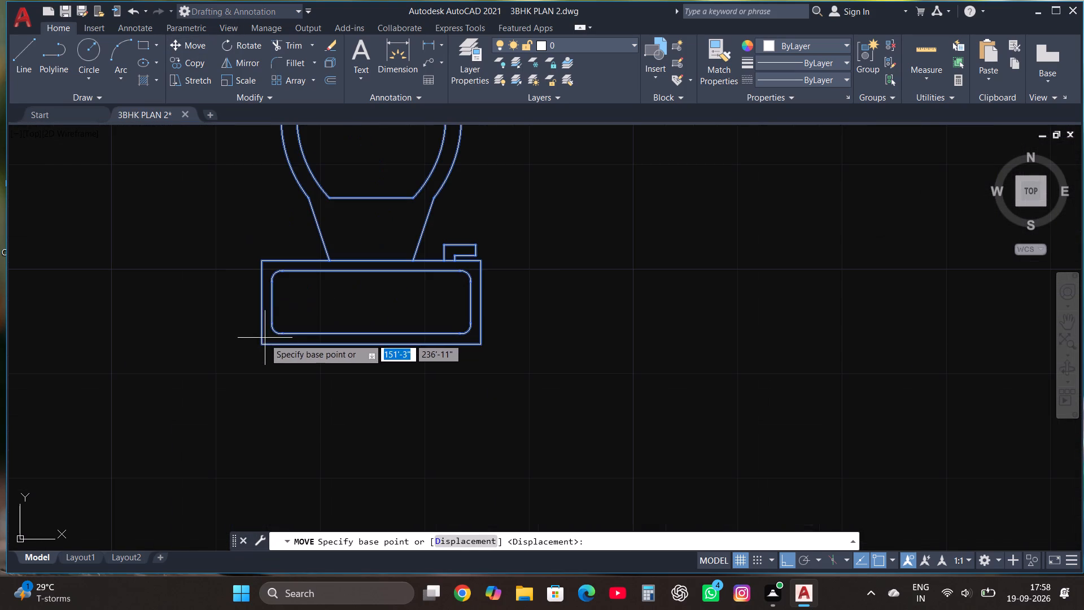
click(264, 343)
scroll(273, 379, down, 4)
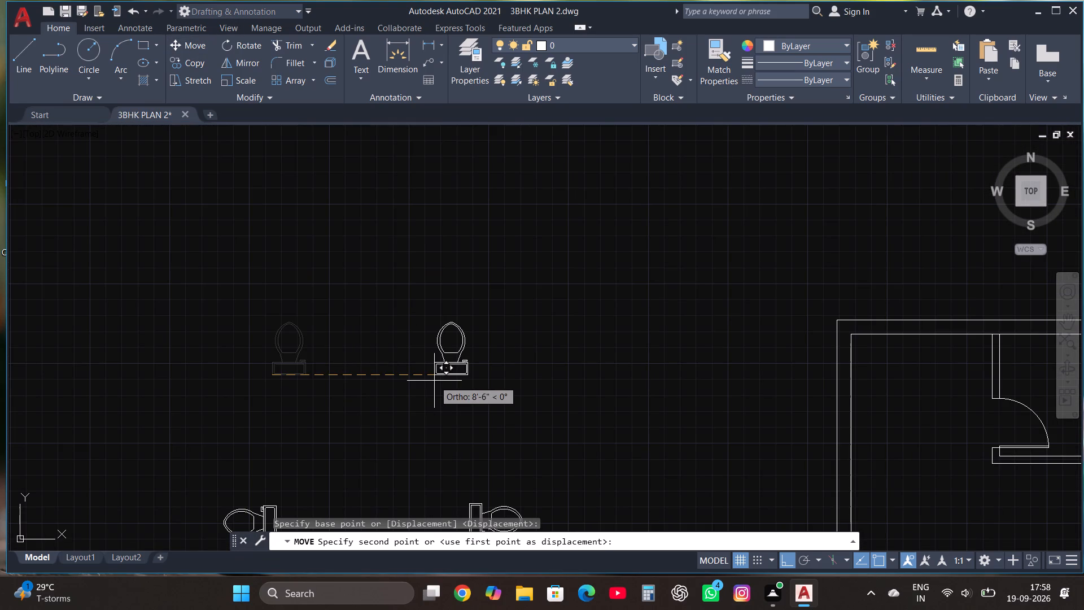
key(F8)
scroll(422, 315, down, 4)
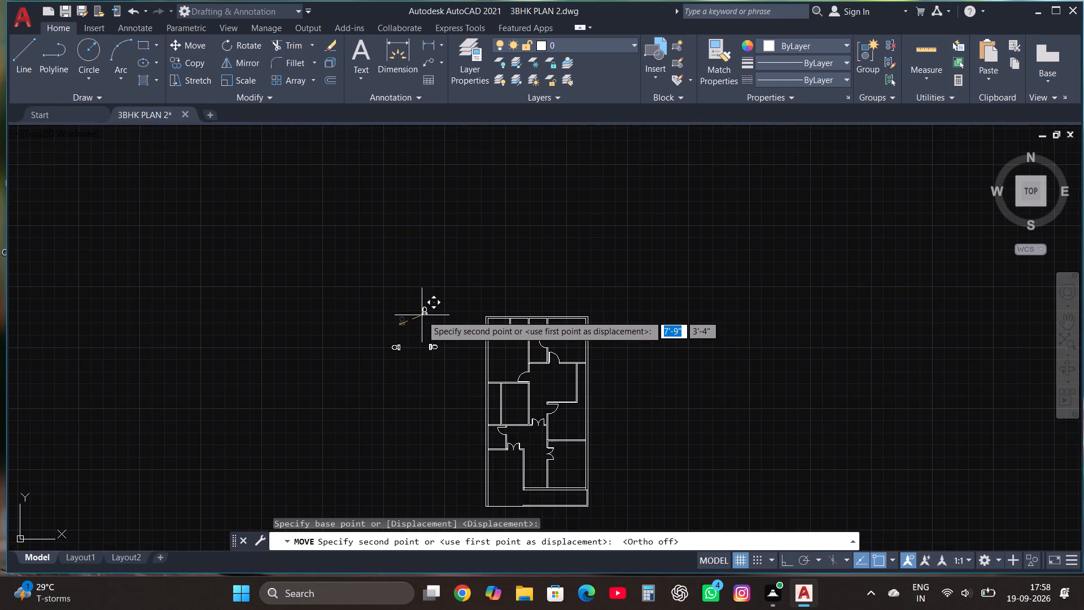
scroll(534, 517, up, 2)
scroll(424, 351, up, 2)
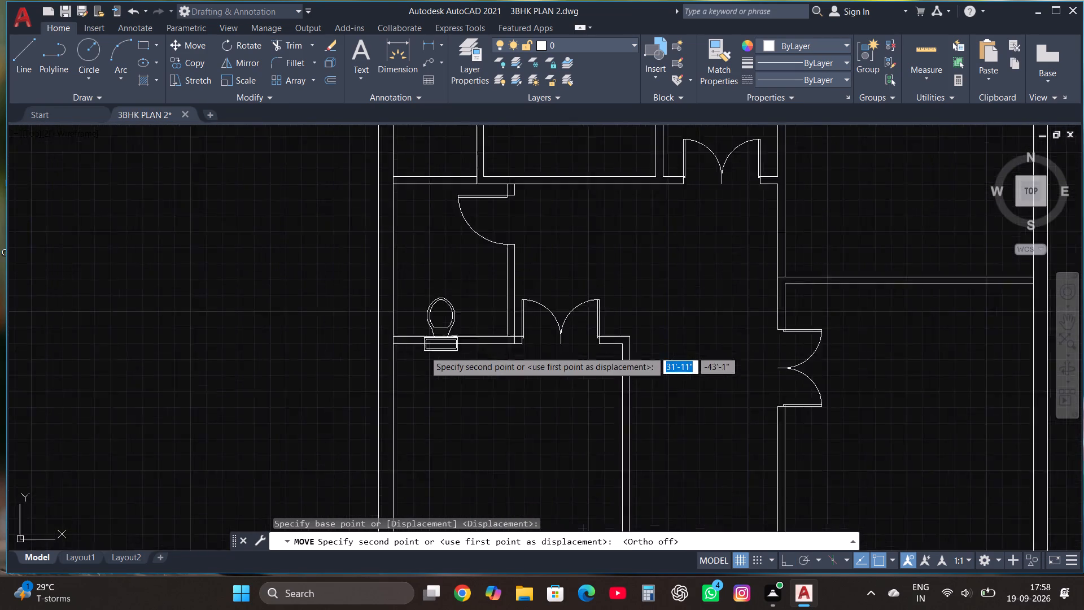
scroll(424, 351, up, 2)
click(370, 311)
Move the right-facing toilet block into the middle toilet room, with its tank beside the left partition.
scroll(426, 411, down, 3)
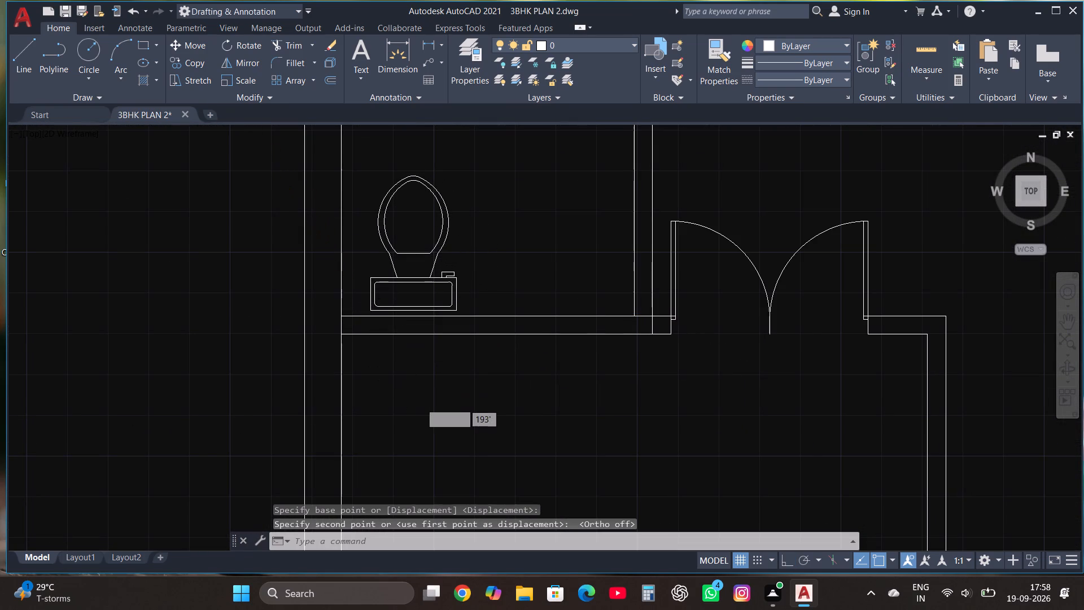
scroll(464, 422, down, 4)
scroll(446, 317, up, 3)
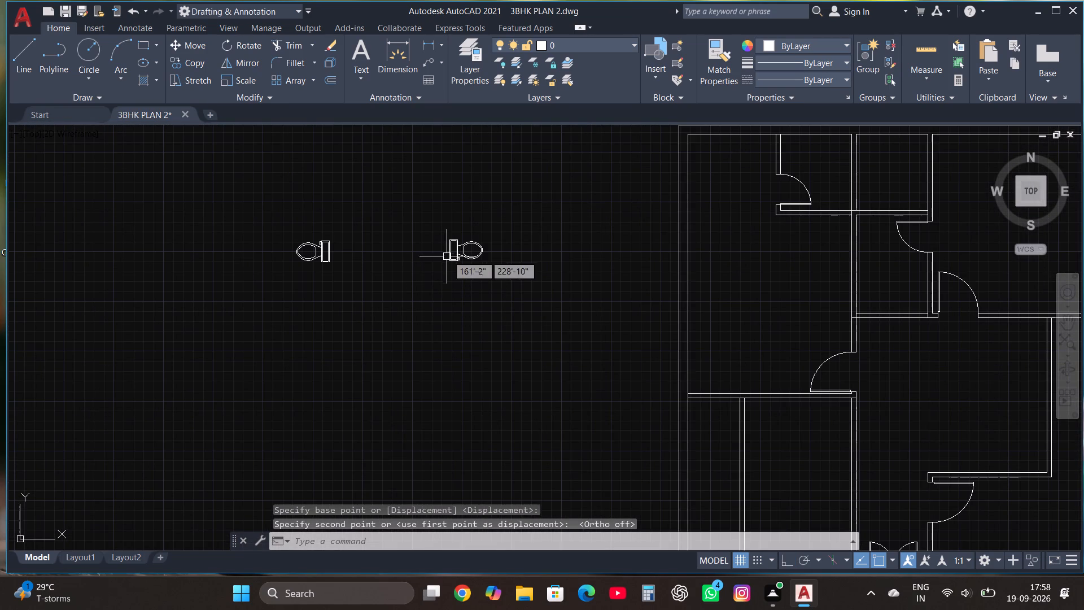
click(448, 255)
click(195, 46)
scroll(464, 247, up, 1)
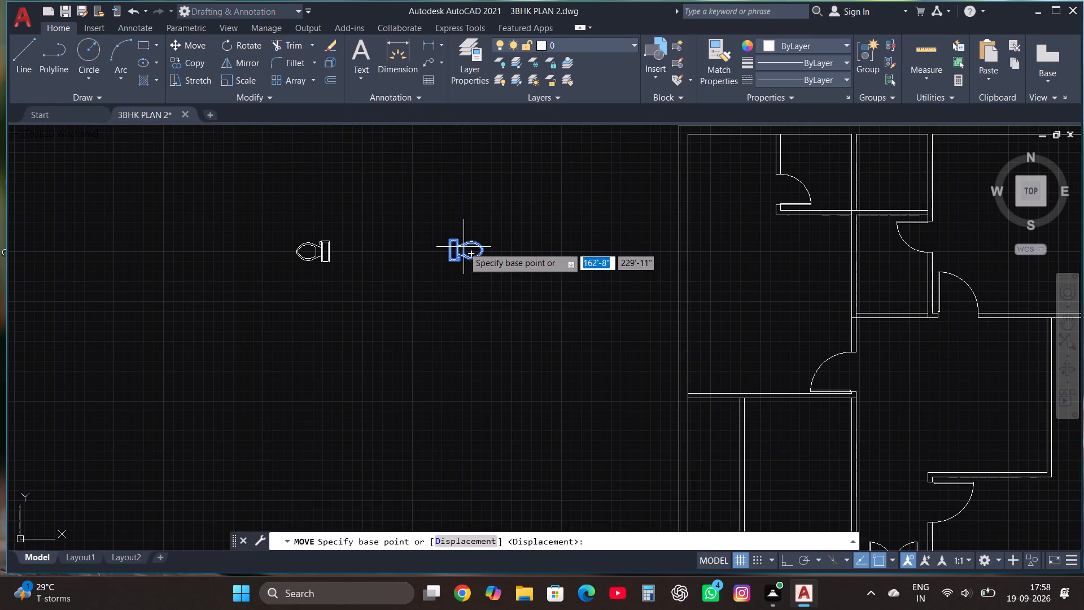
scroll(464, 247, up, 2)
click(400, 300)
scroll(373, 376, down, 3)
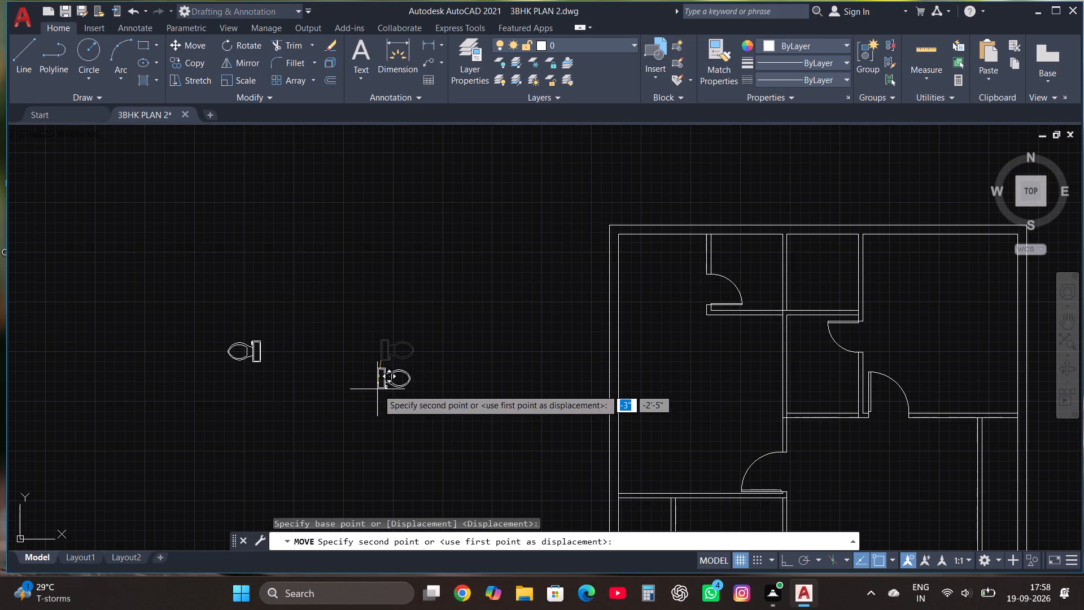
scroll(442, 396, down, 1)
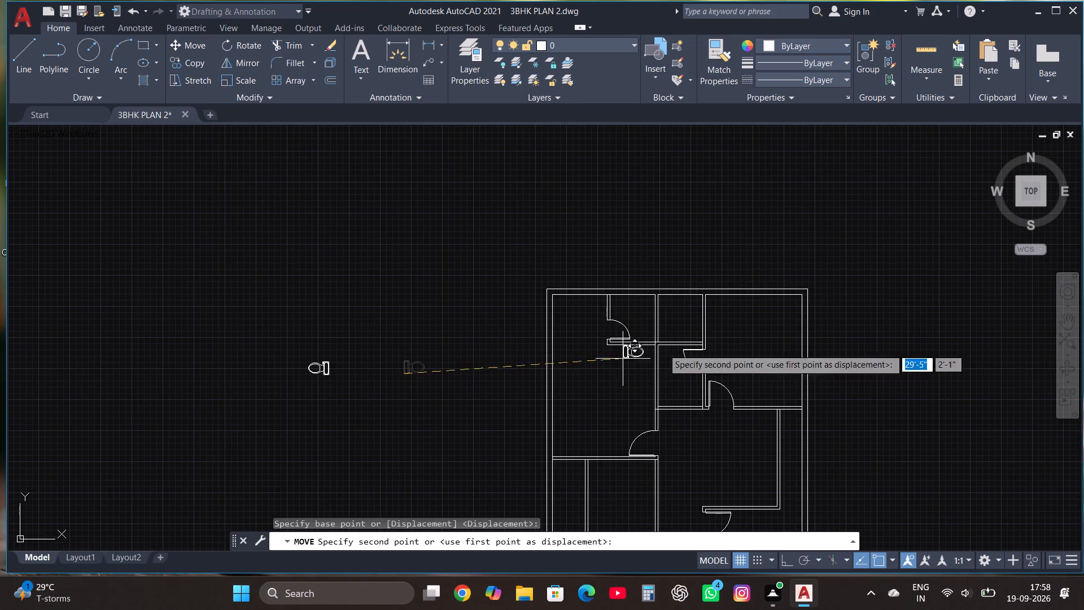
scroll(674, 372, up, 3)
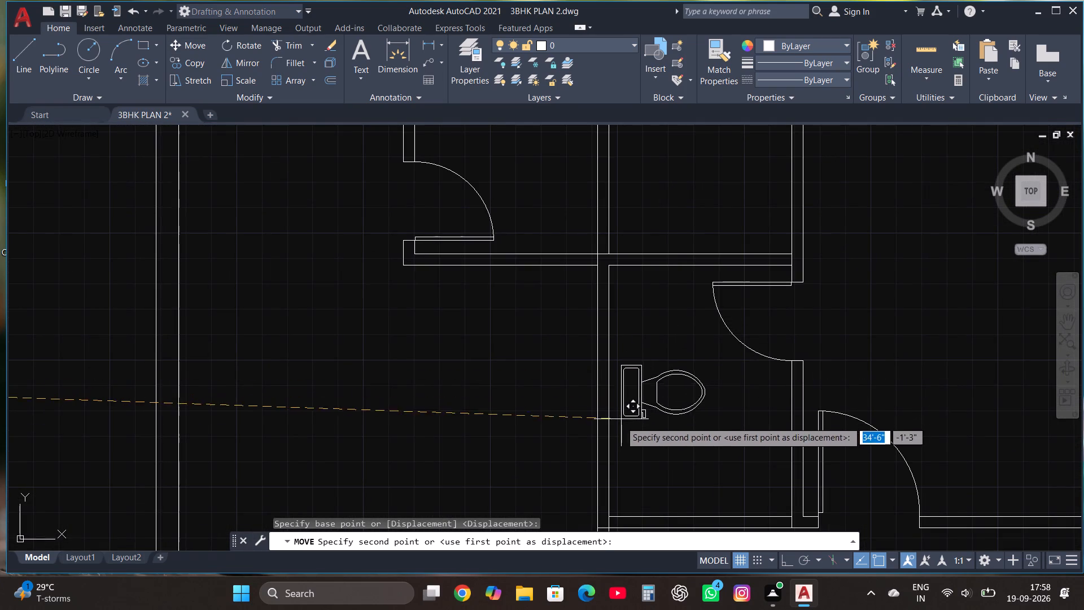
click(615, 425)
Move the remaining left-facing toilet block into the upper-left toilet room, with its tank near the room's top-right corner.
scroll(620, 424, down, 3)
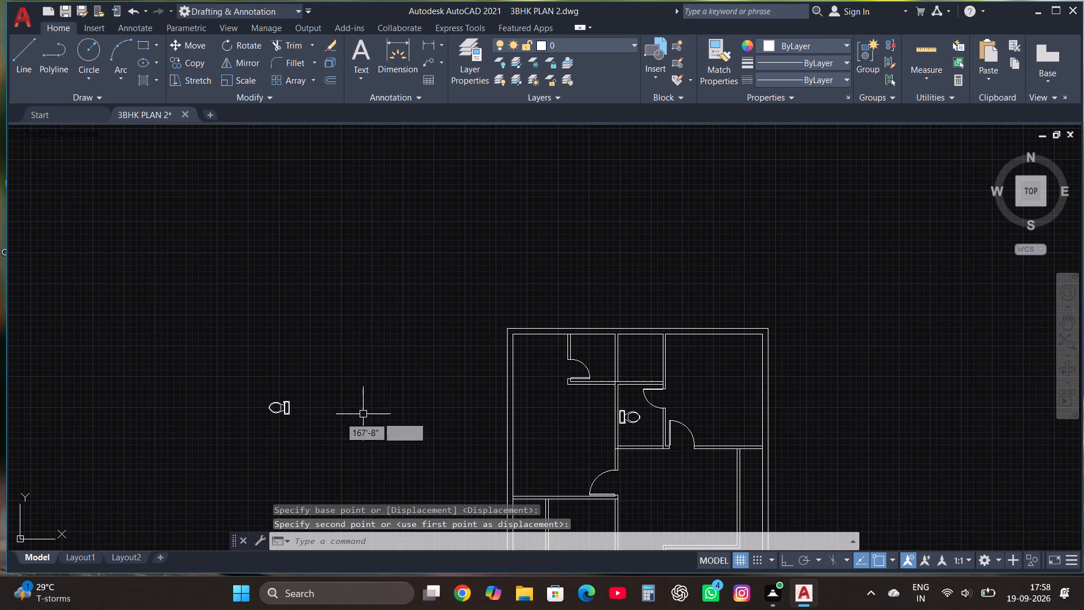
click(296, 407)
click(238, 390)
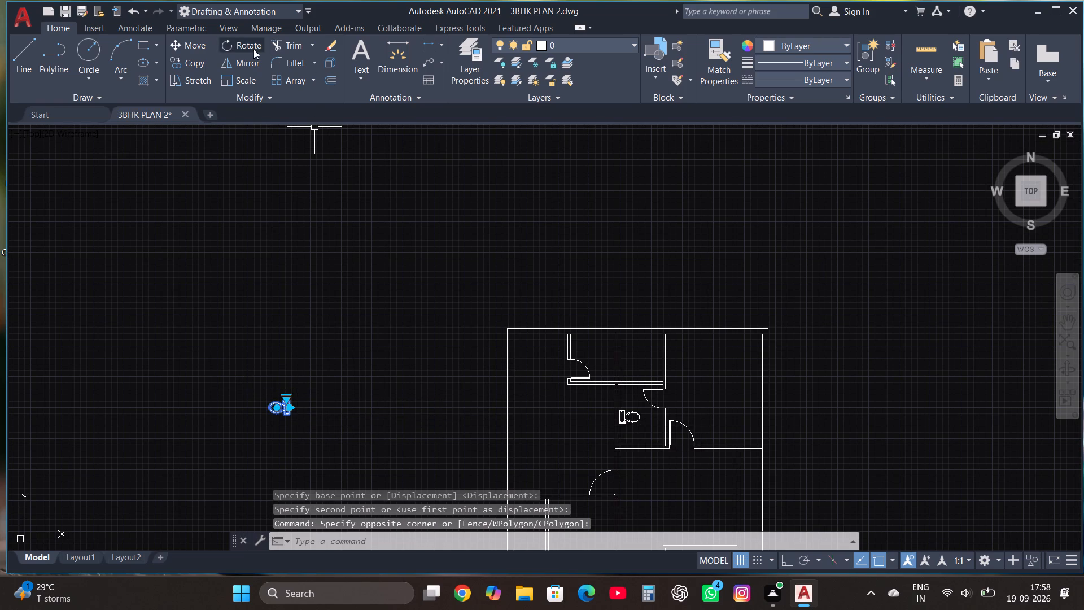
click(192, 47)
scroll(276, 384, up, 4)
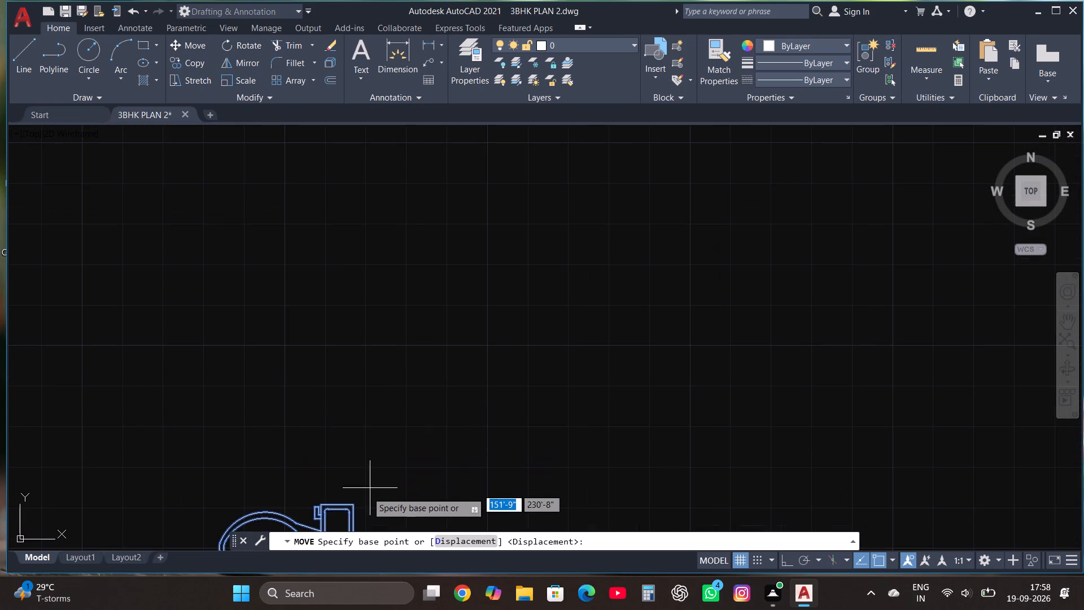
click(352, 504)
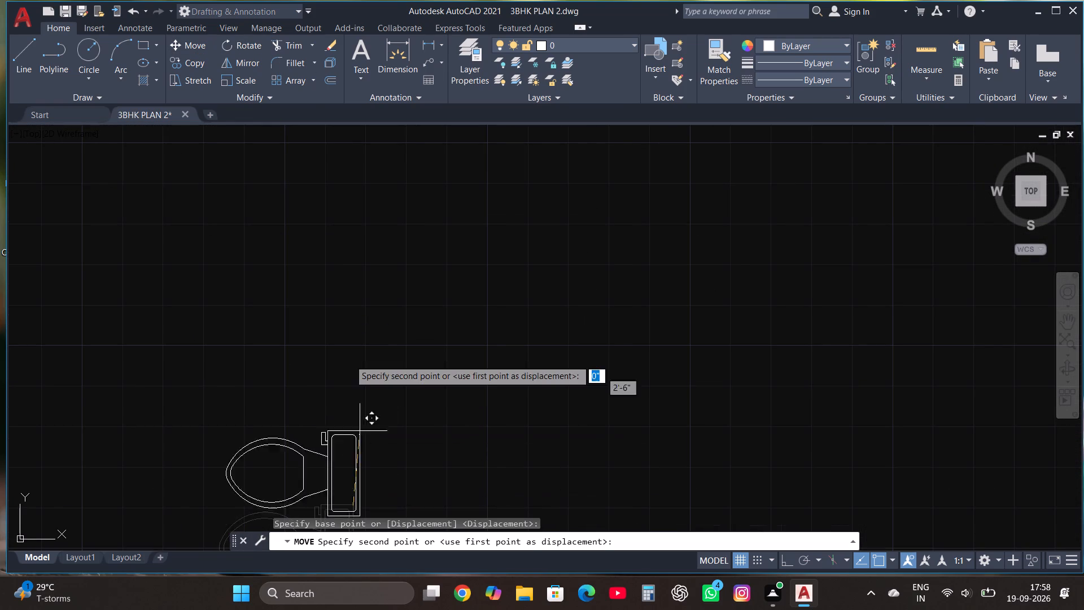
scroll(349, 348, down, 4)
key(F8)
scroll(422, 403, down, 1)
key(F8)
scroll(406, 391, down, 1)
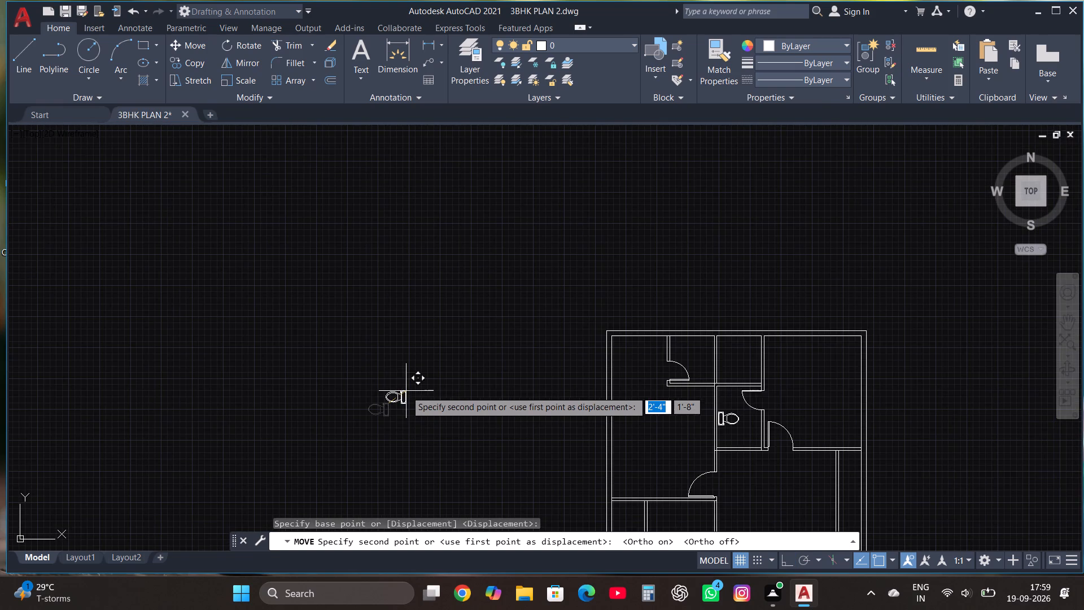
scroll(731, 335, up, 4)
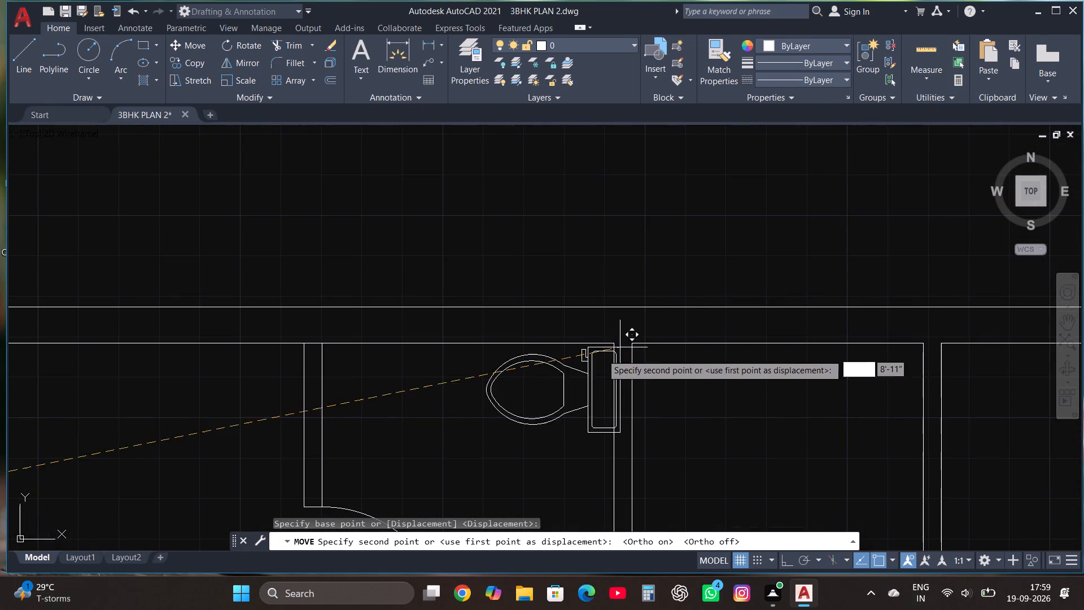
click(604, 360)
Draw a counter rectangle about 1'-7" by 2'-2" from the bottom-right inner corner of the upper-left toilet room.
scroll(462, 301, down, 4)
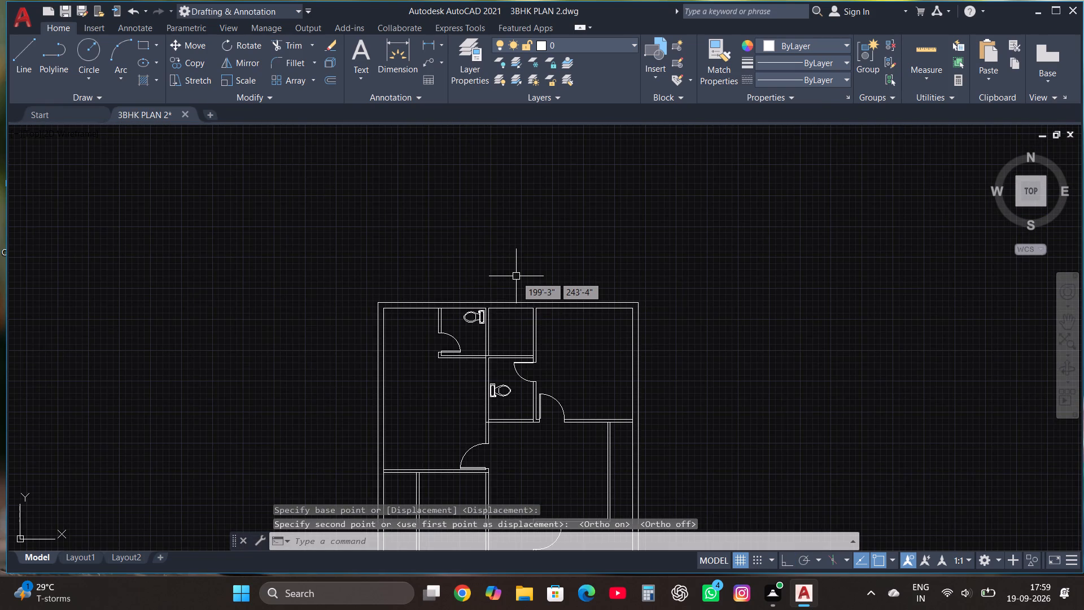
scroll(511, 296, up, 1)
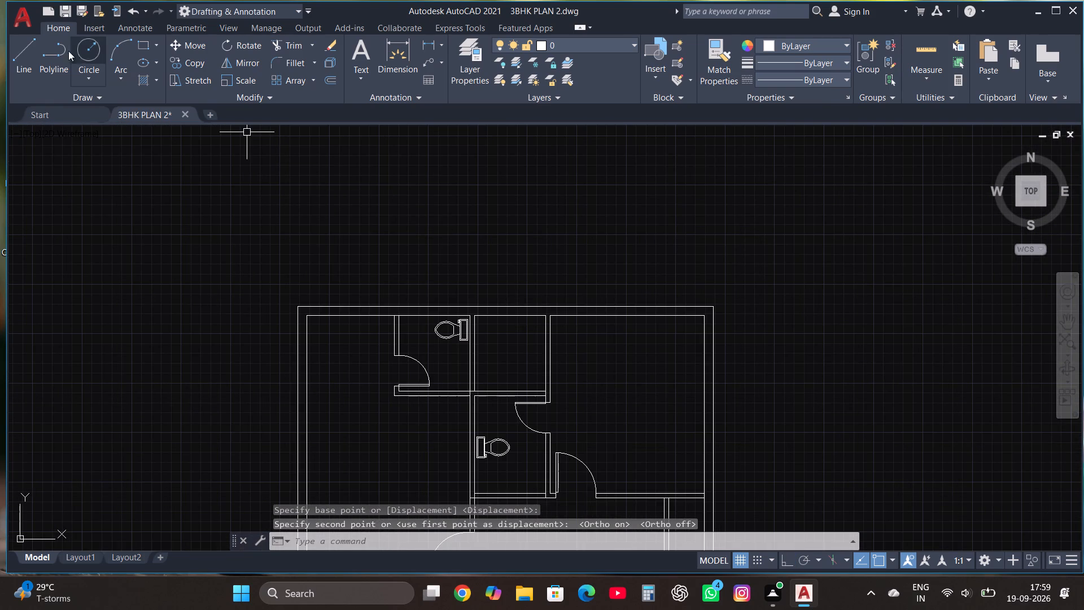
click(141, 46)
scroll(395, 347, up, 3)
scroll(578, 373, down, 2)
scroll(628, 433, up, 3)
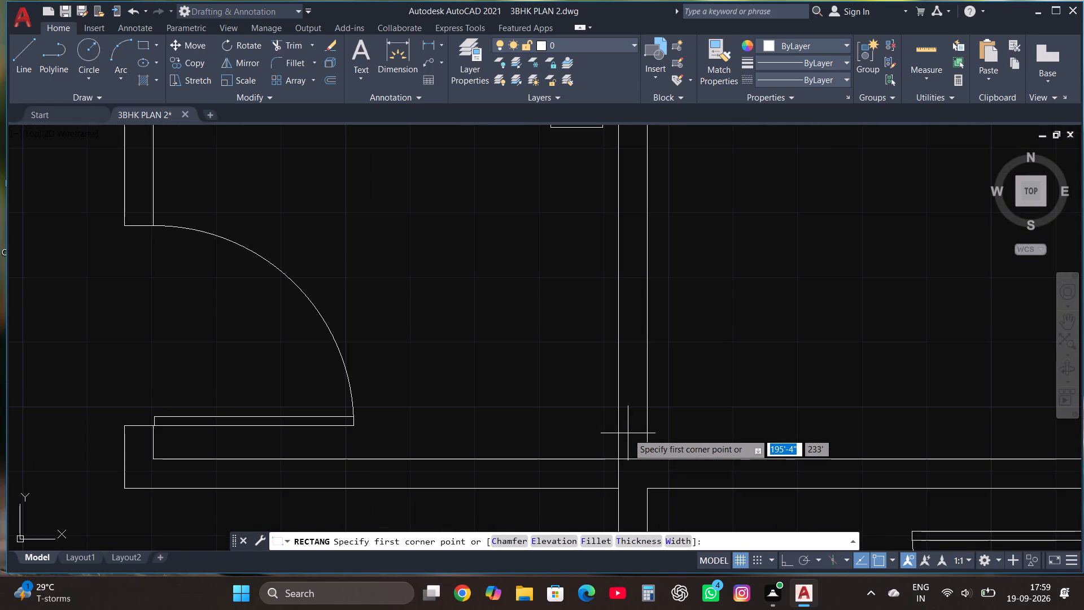
click(617, 459)
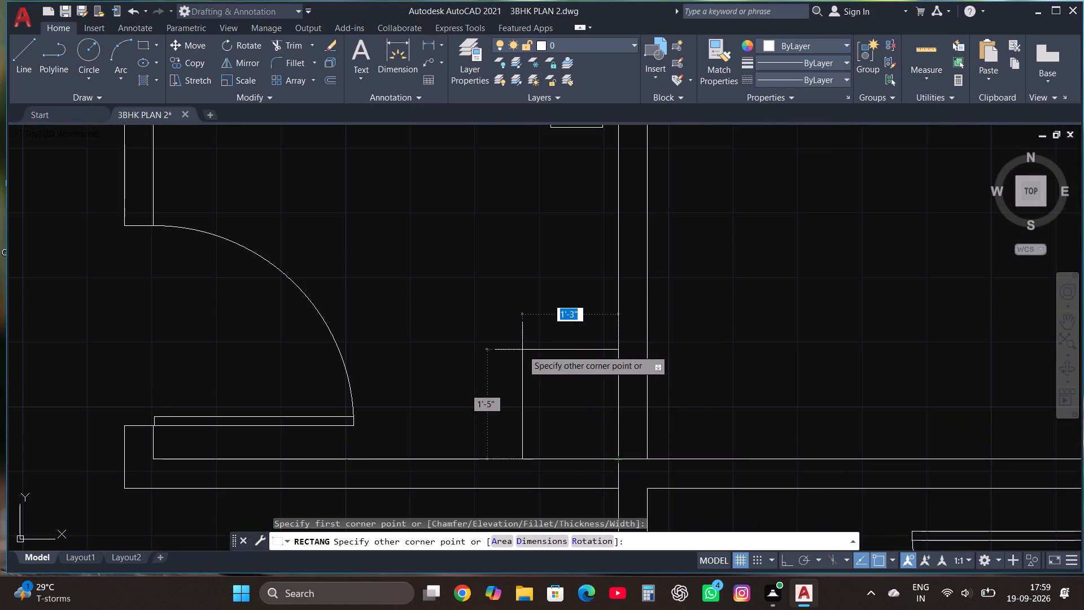
scroll(522, 350, down, 2)
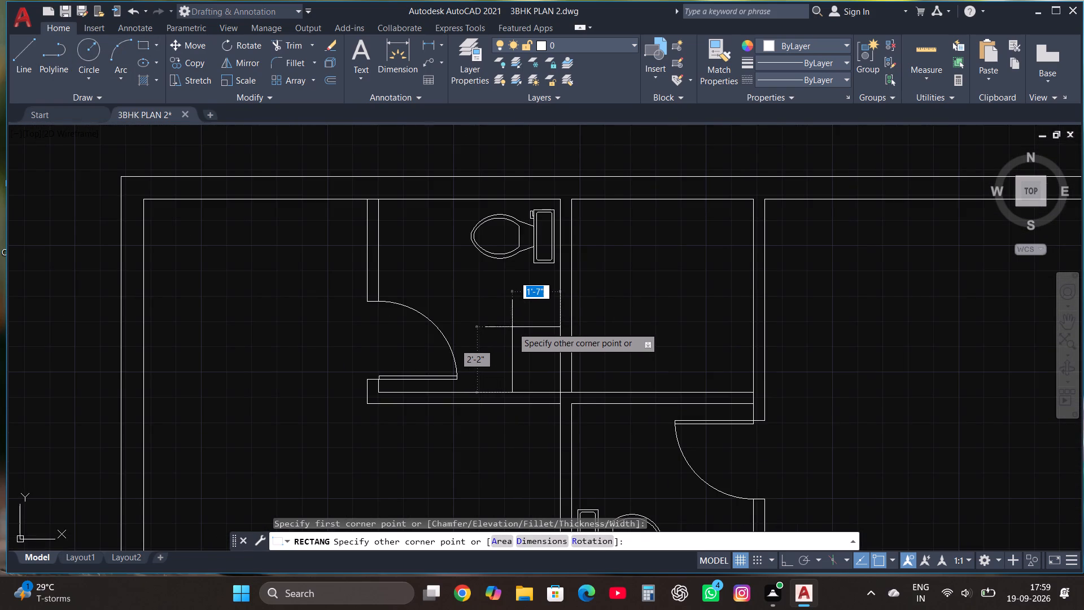
click(509, 321)
Draw a basin ellipse inside the counter rectangle, wider than tall, with a horizontal half-axis of about 6".
scroll(544, 366, up, 1)
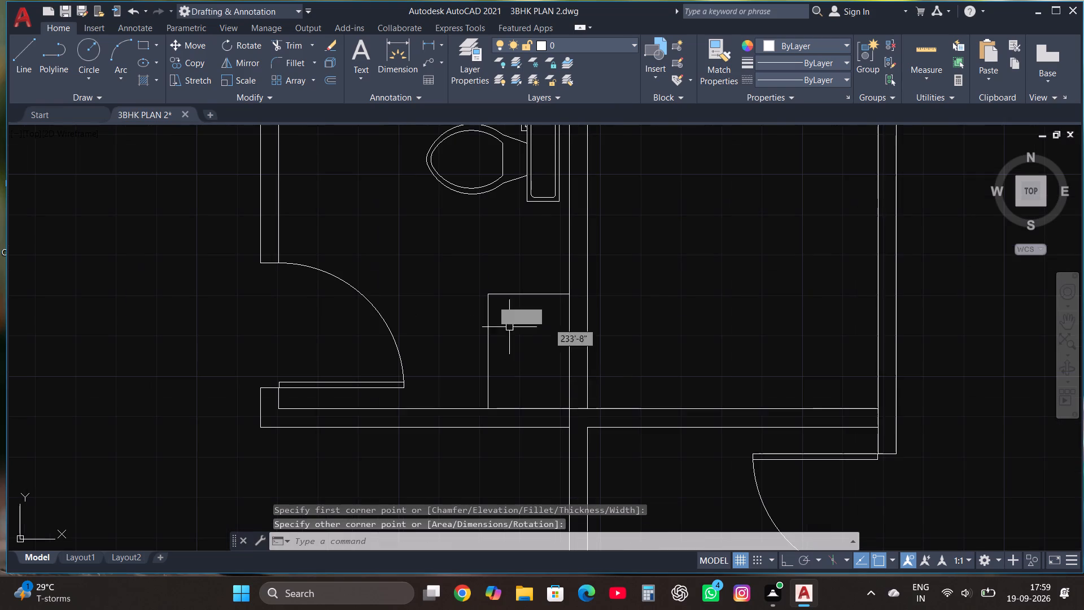
click(137, 62)
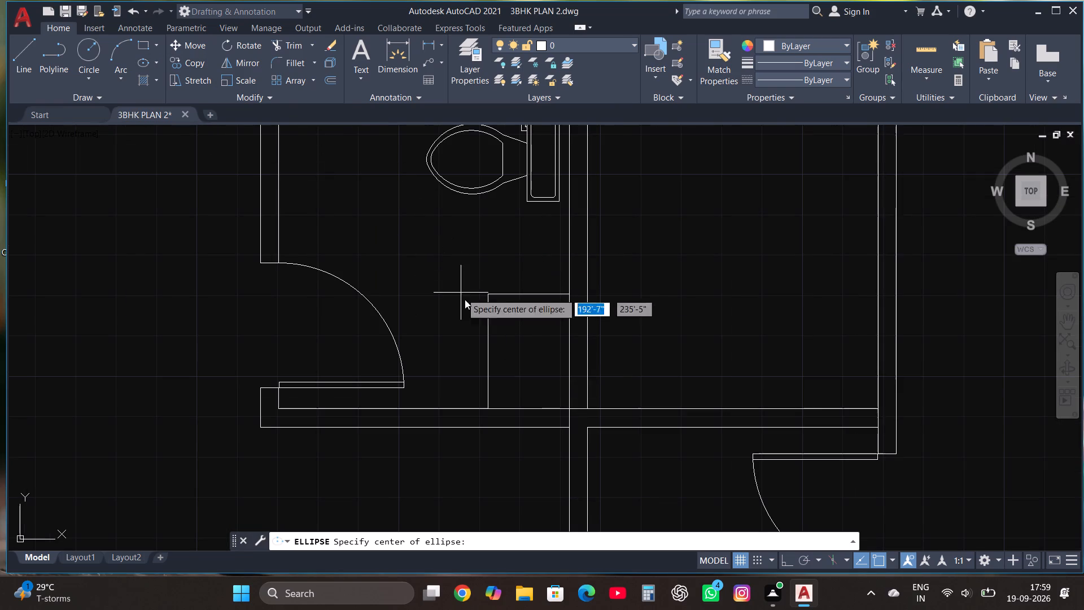
click(524, 353)
click(522, 336)
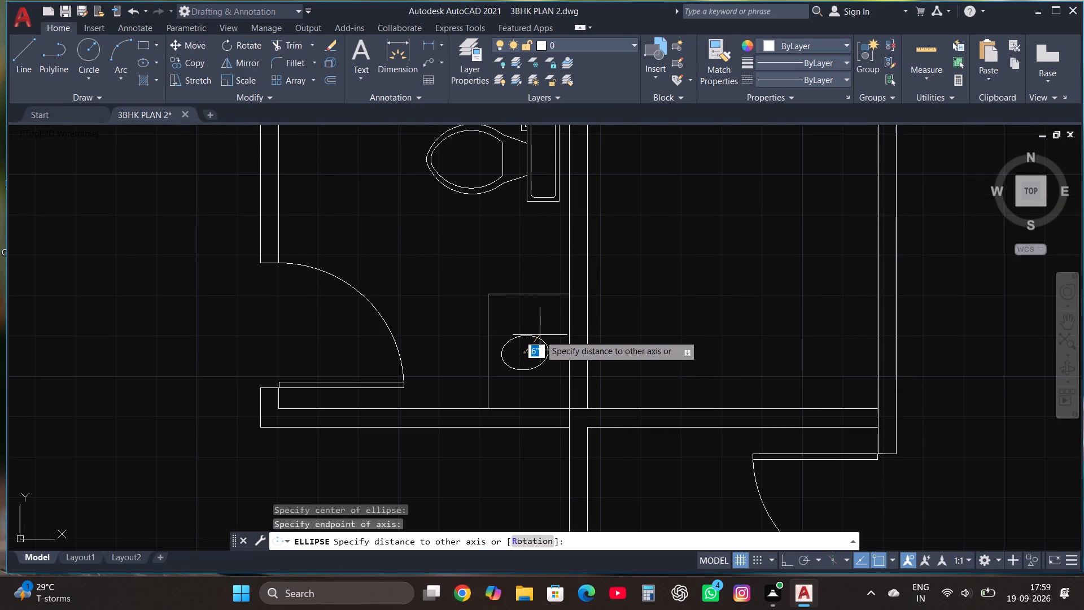
click(540, 335)
Rotate the basin ellipse by 90° so its long axis runs vertically.
click(528, 338)
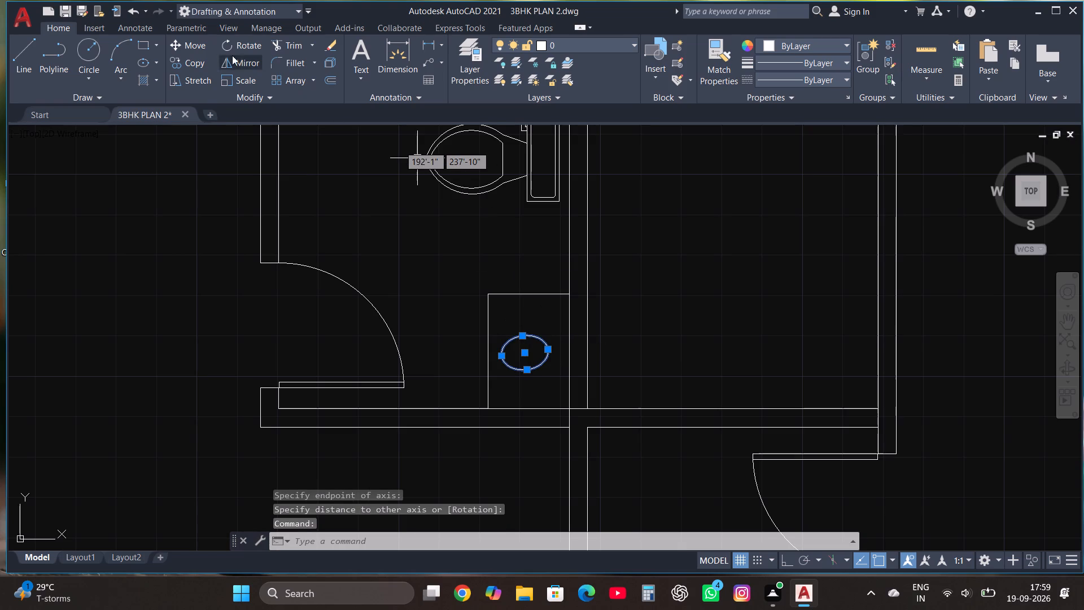
click(236, 49)
click(552, 358)
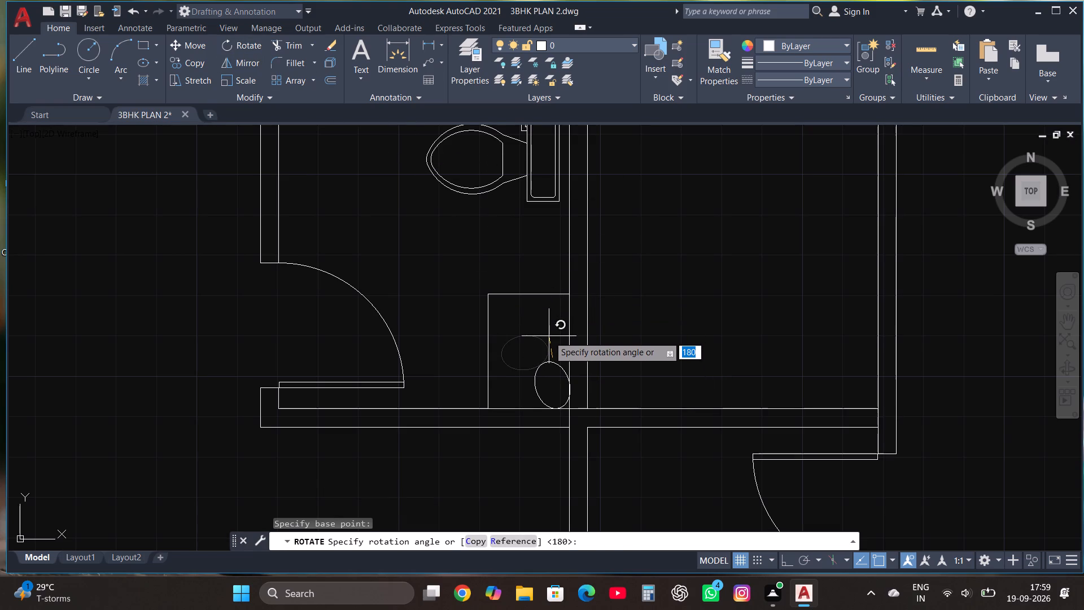
key(F8)
click(549, 336)
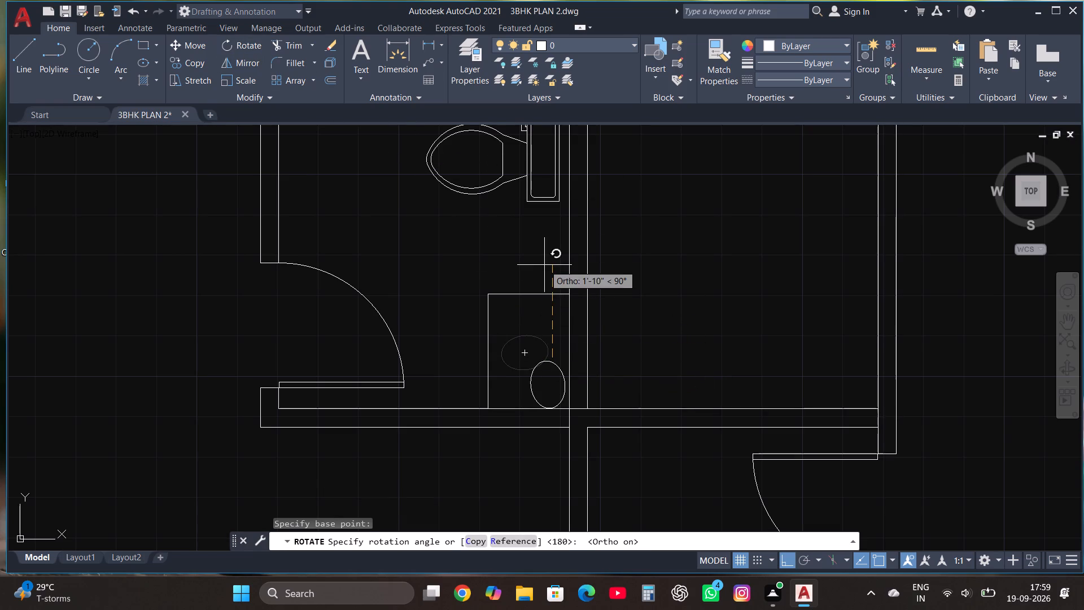
click(544, 265)
Move the rotated basin ellipse from the lower-right area of its counter rectangle to about the counter's centre.
click(545, 361)
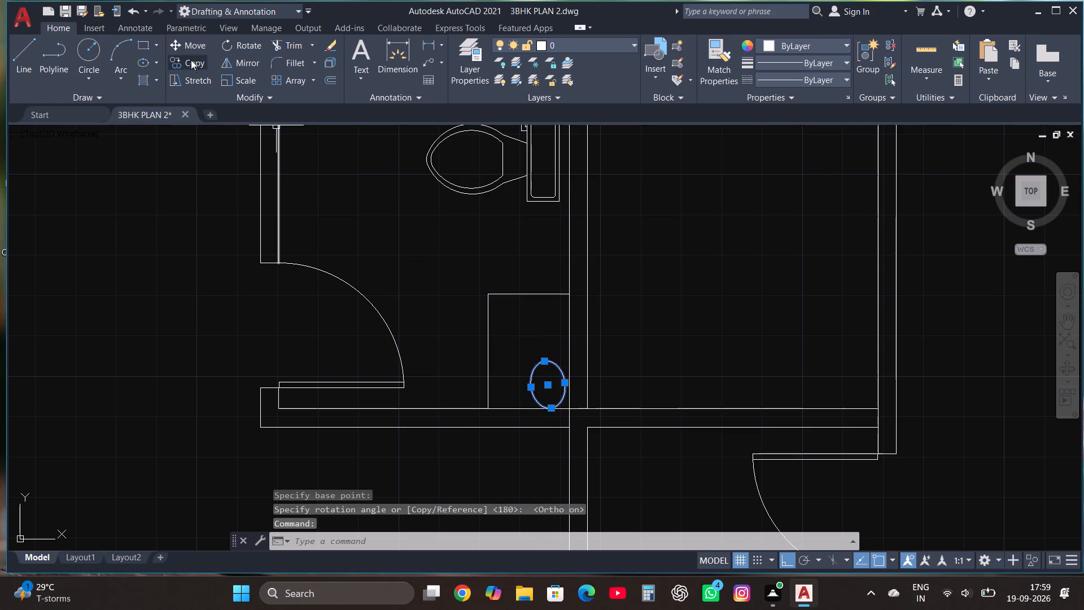
click(199, 44)
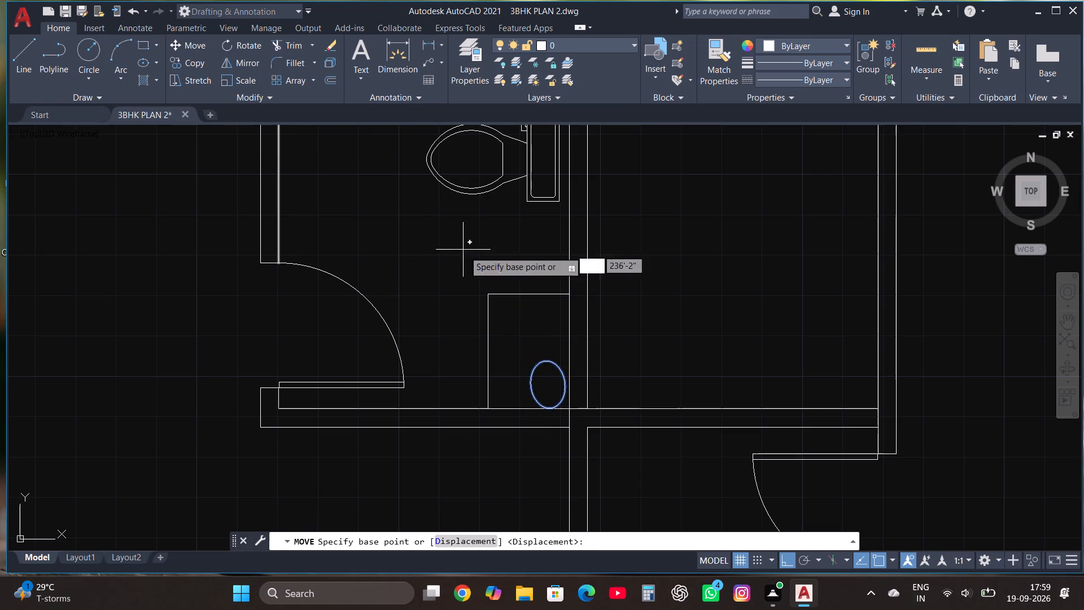
click(544, 389)
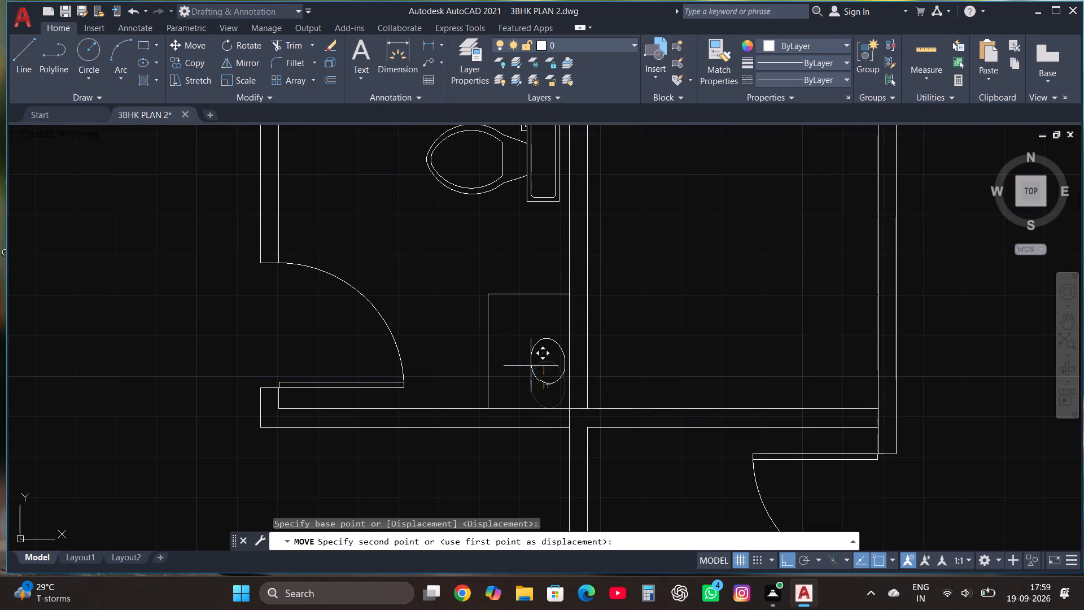
key(F8)
click(524, 358)
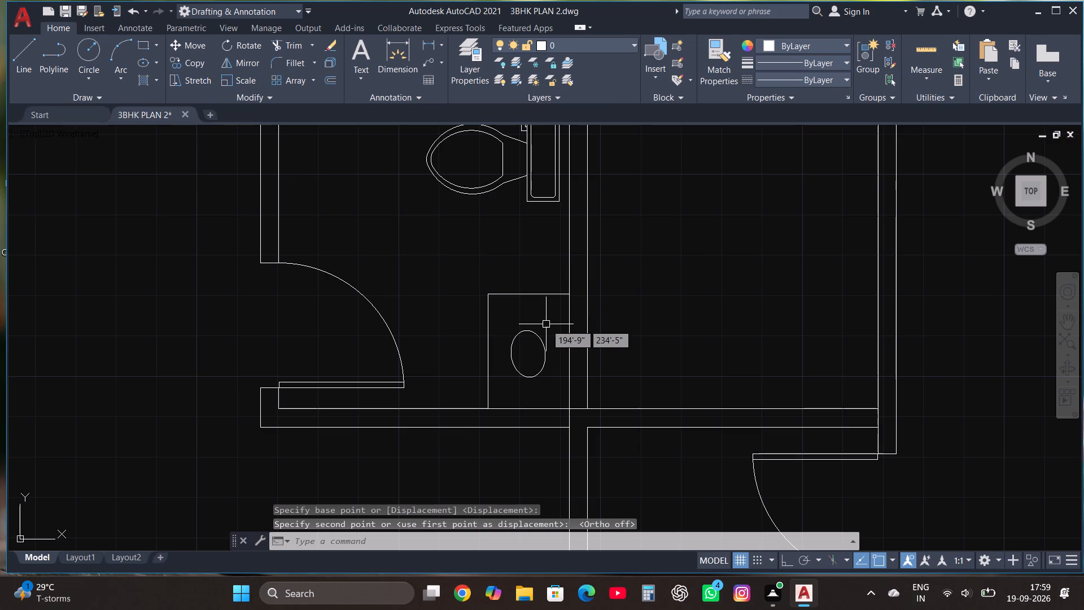
Copy the counter rectangle with its basin into the lower toilet room, against its left wall just below the top-left corner.
scroll(519, 368, up, 1)
click(461, 447)
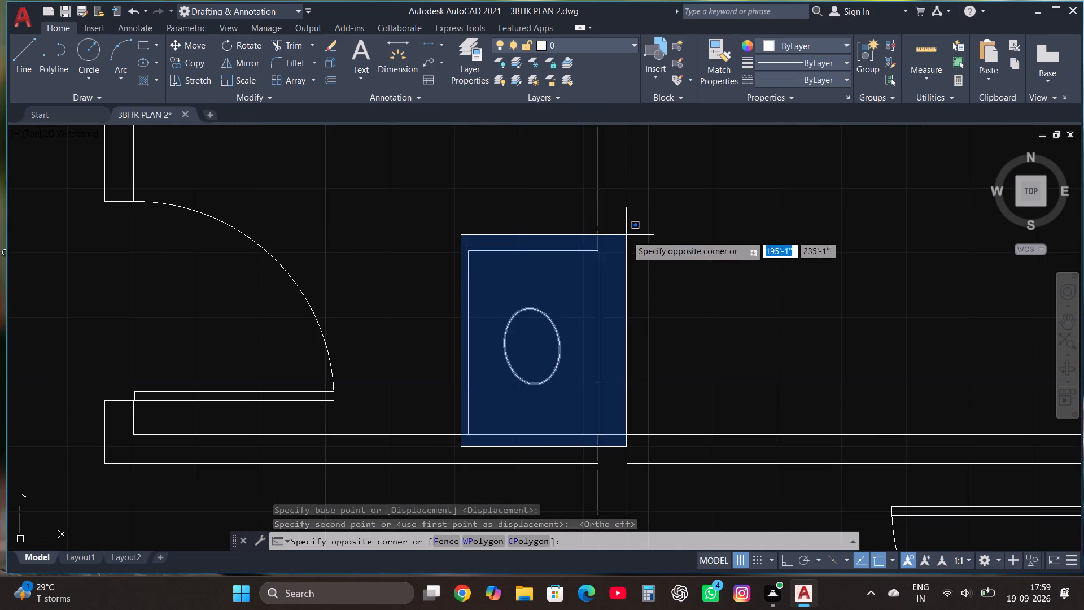
click(628, 234)
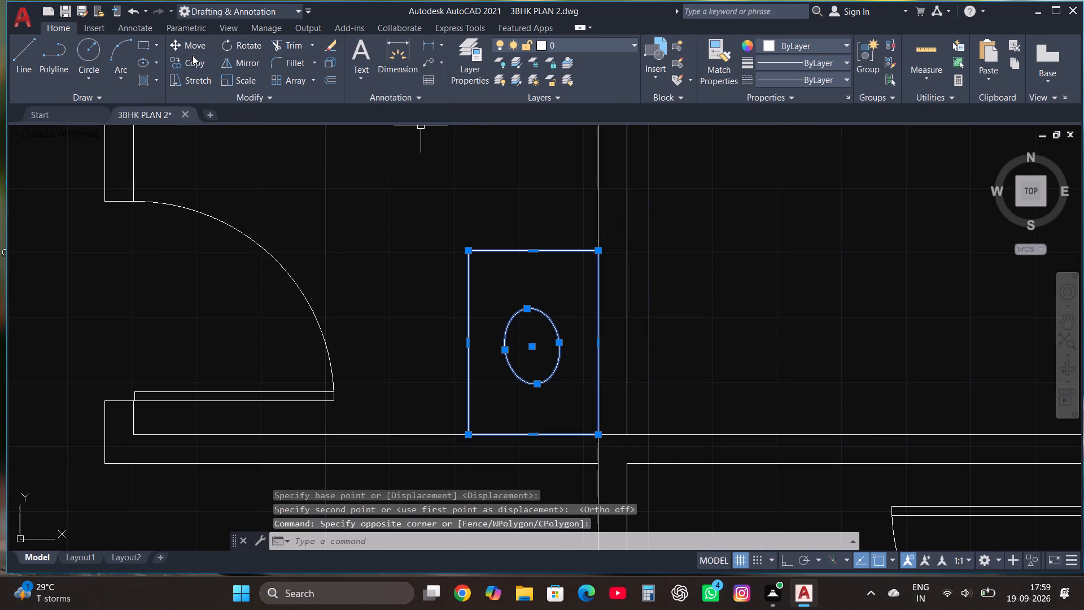
click(197, 63)
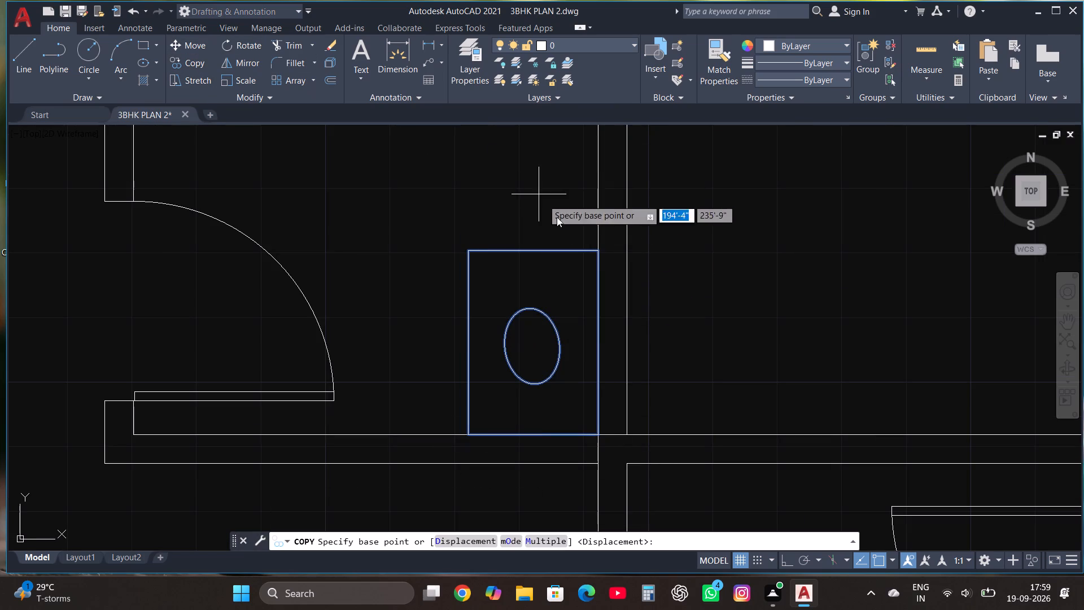
scroll(593, 240, down, 2)
scroll(593, 240, up, 1)
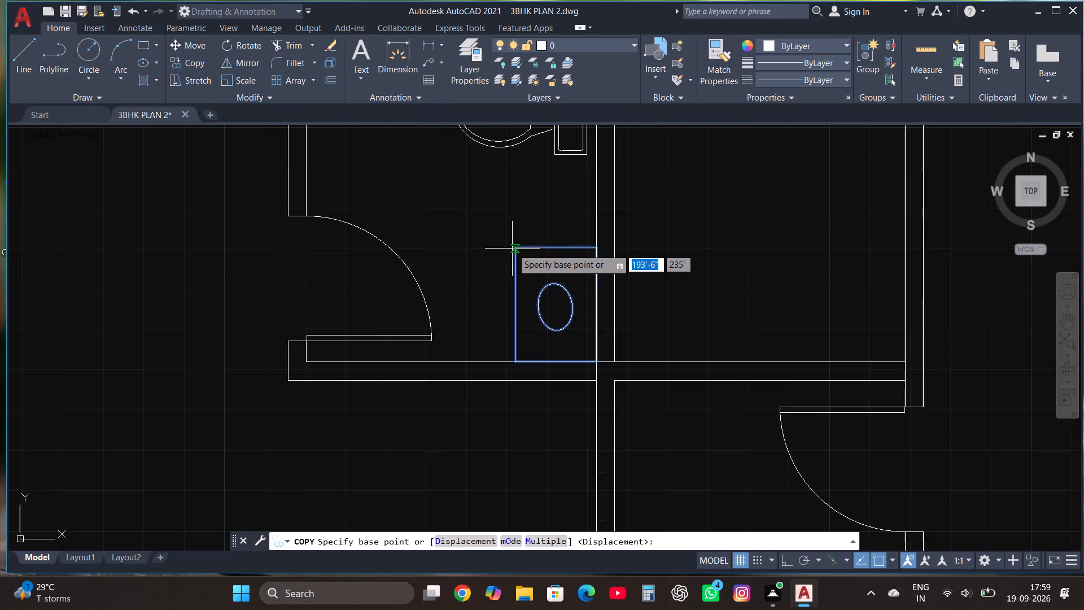
click(512, 249)
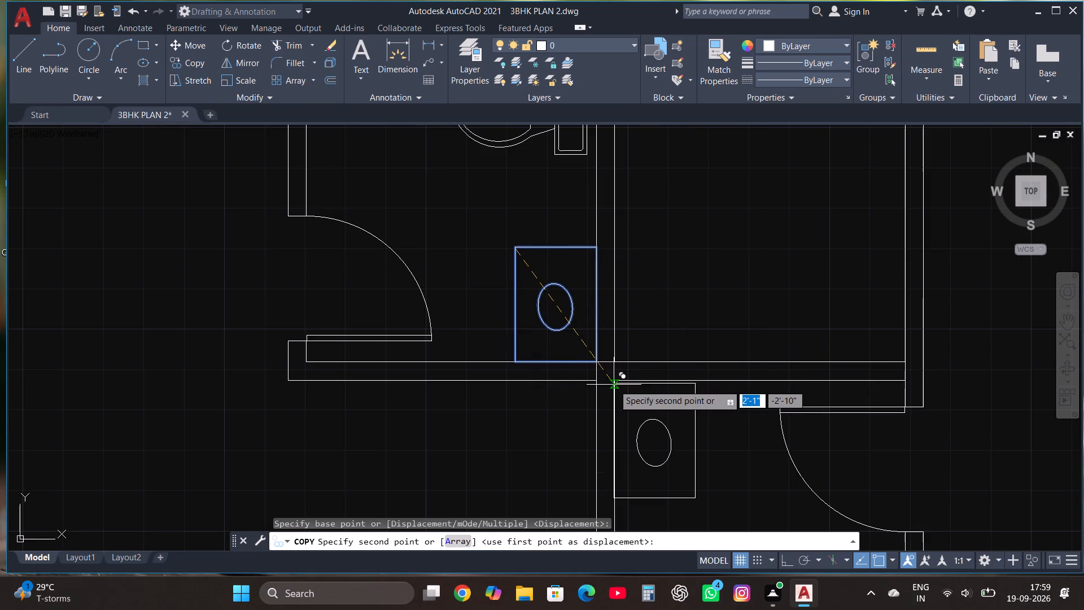
click(614, 385)
scroll(537, 276, down, 1)
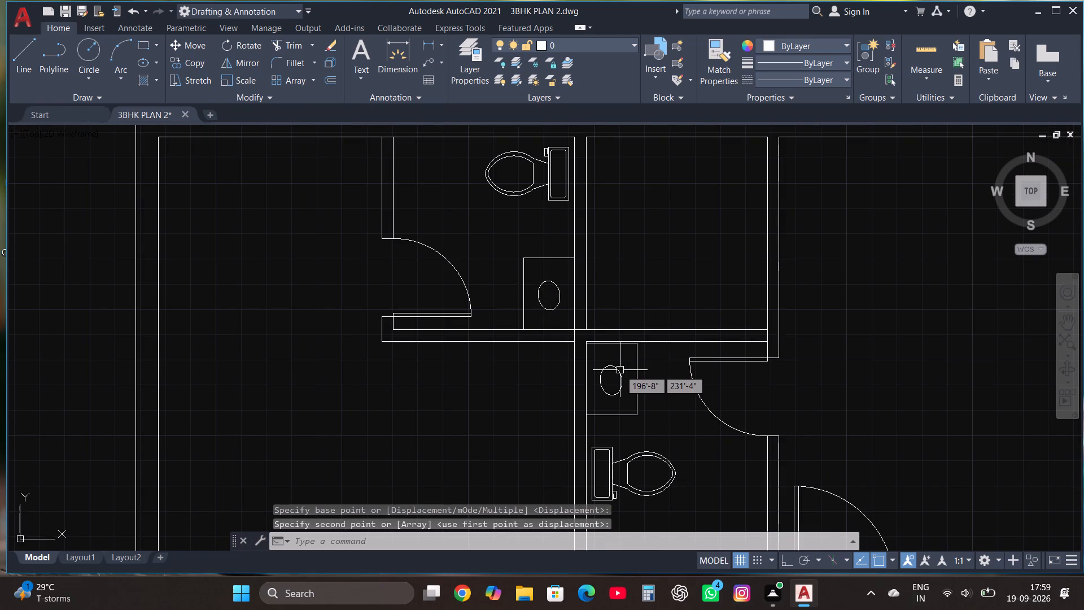
Move the copied counter and basin so the counter's top-left corner meets the lower toilet room's top-left inner corner.
scroll(617, 370, up, 1)
click(560, 446)
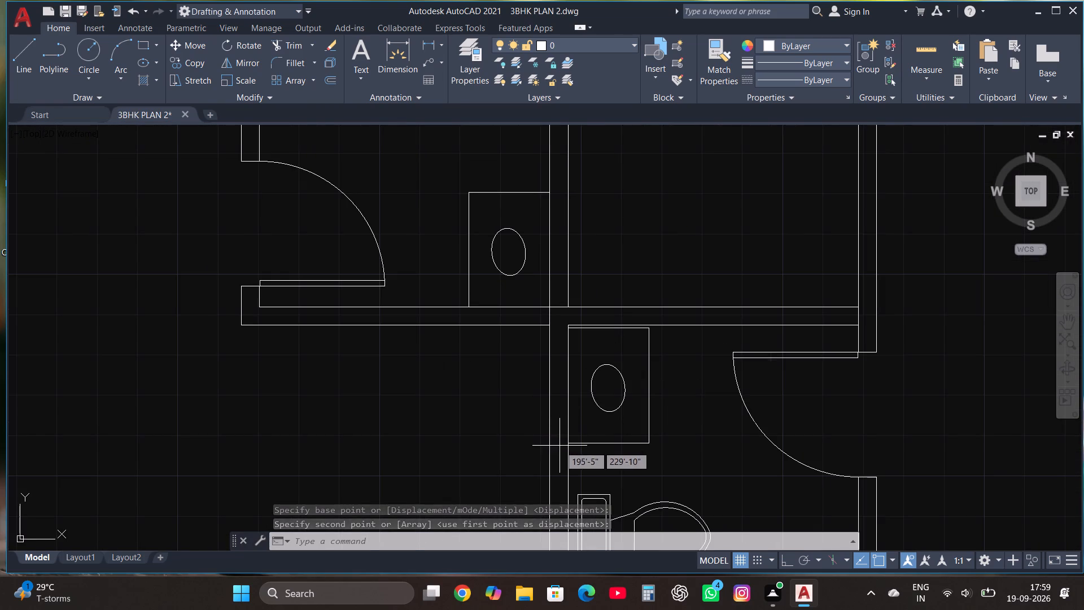
click(661, 321)
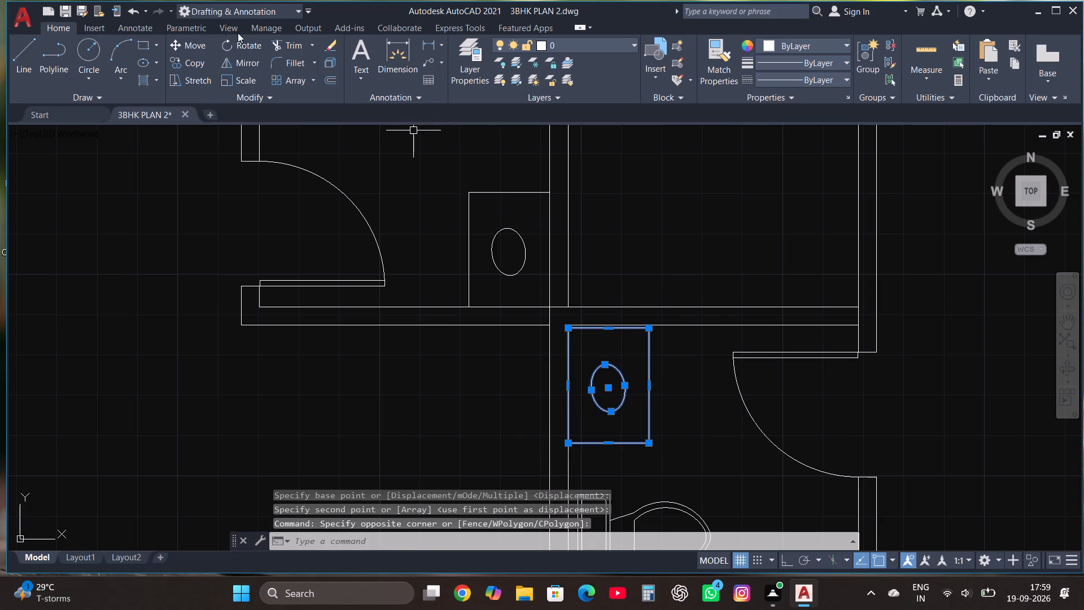
click(194, 47)
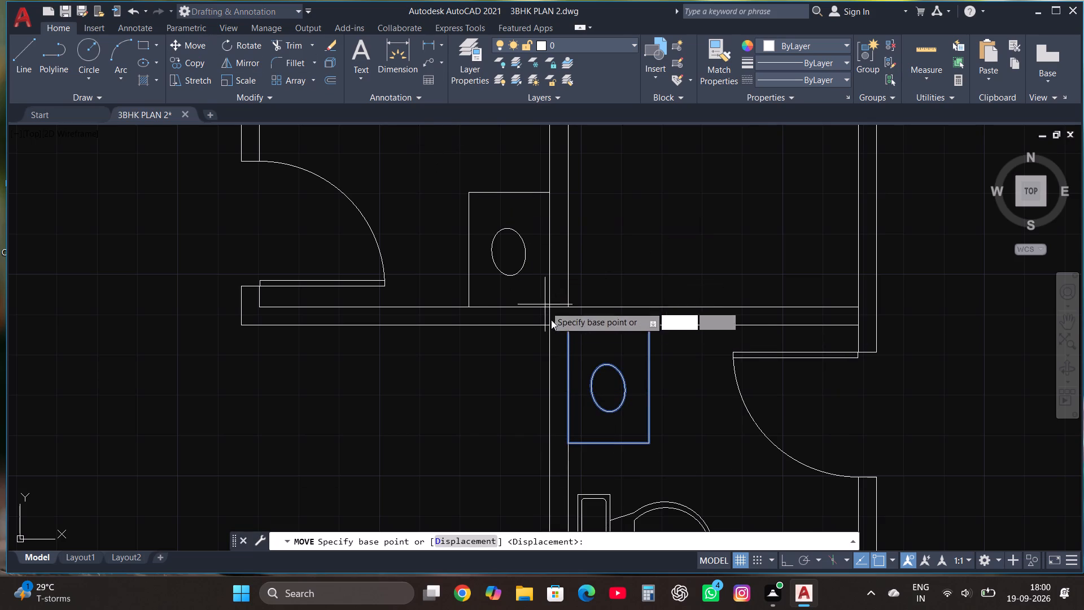
scroll(565, 346, up, 3)
click(572, 306)
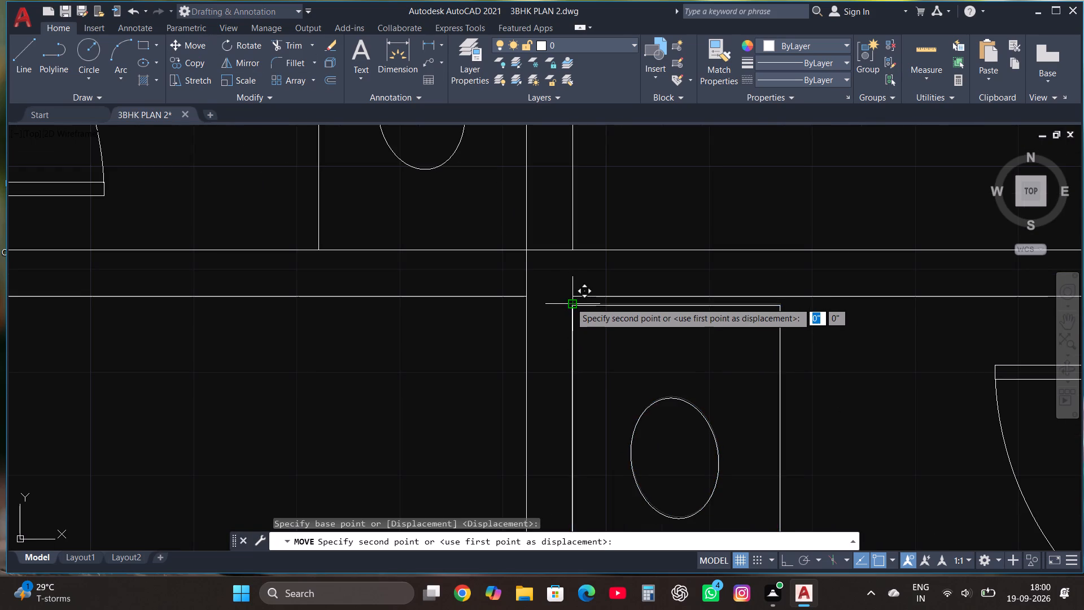
click(570, 298)
Draw a large bed rectangle in the left bedroom, extending left from the wall it shares with the lower toilet room.
scroll(445, 268, down, 5)
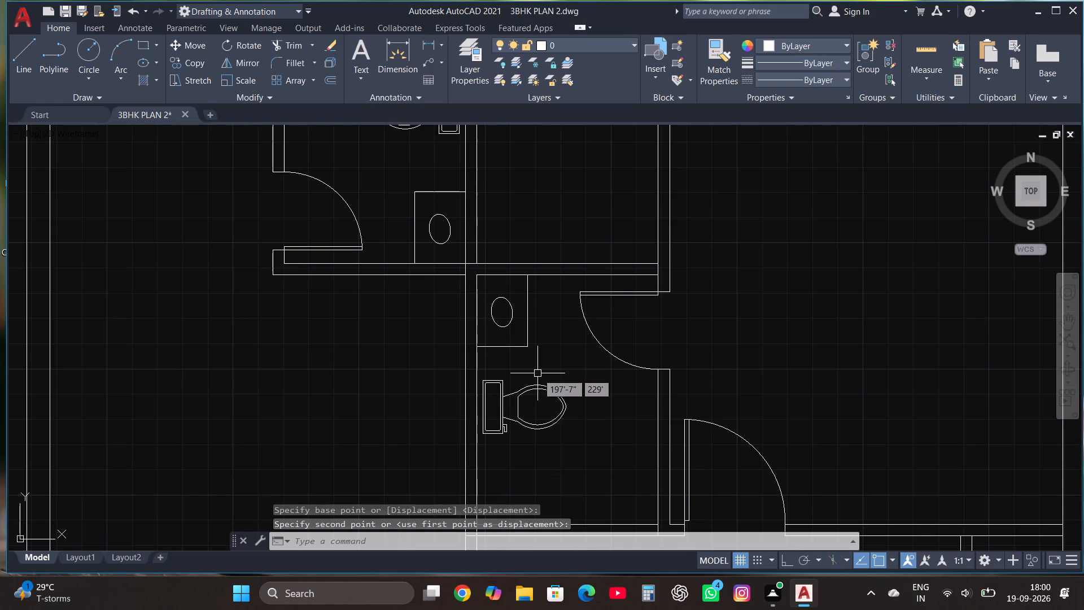
scroll(540, 373, down, 1)
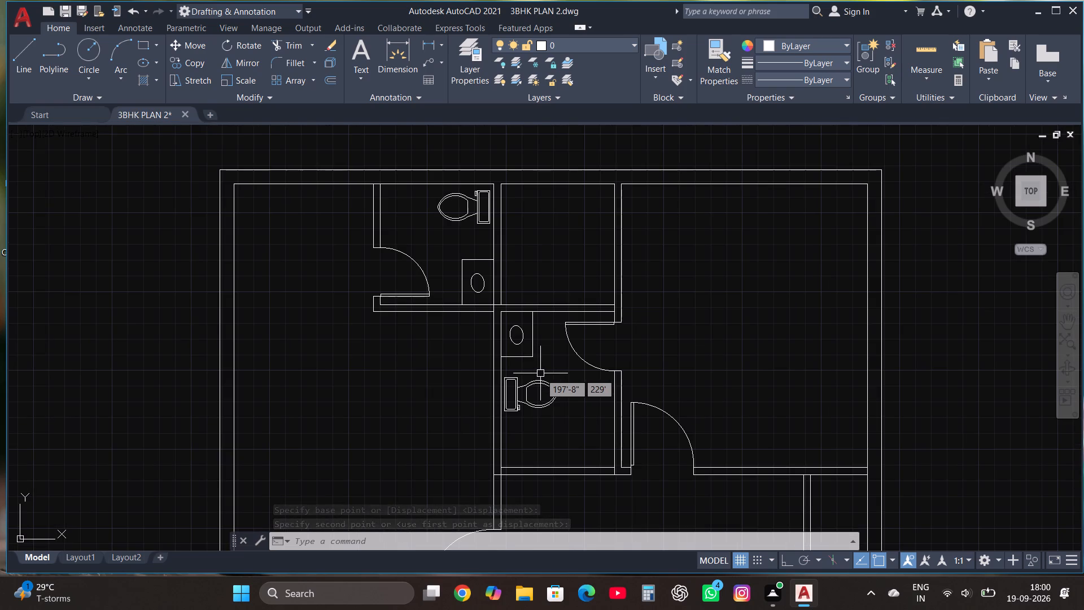
scroll(547, 318, down, 1)
scroll(502, 350, up, 2)
click(141, 43)
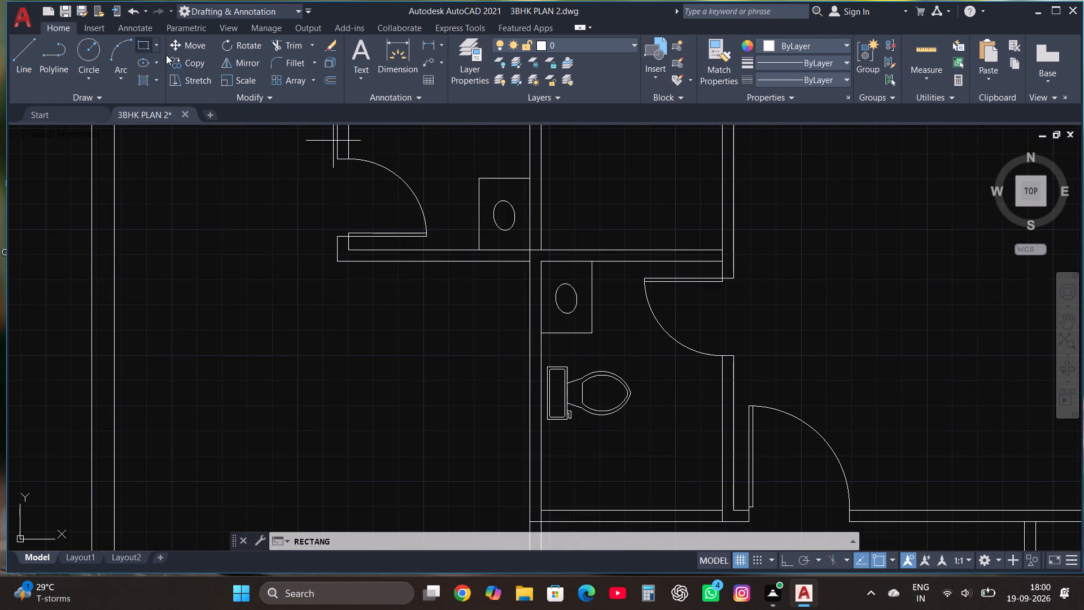
click(528, 336)
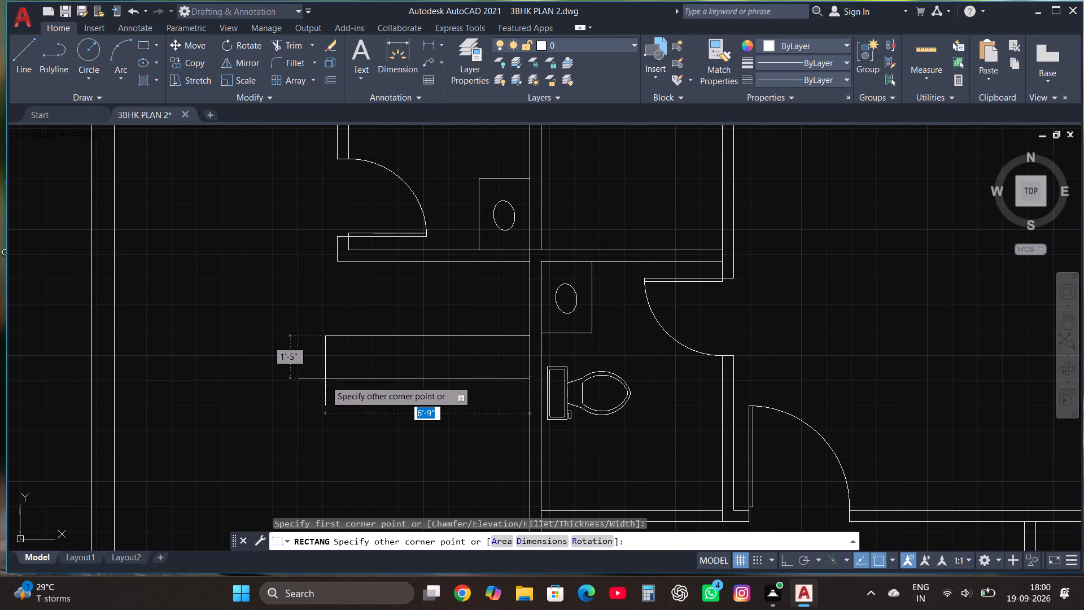
scroll(321, 387, down, 3)
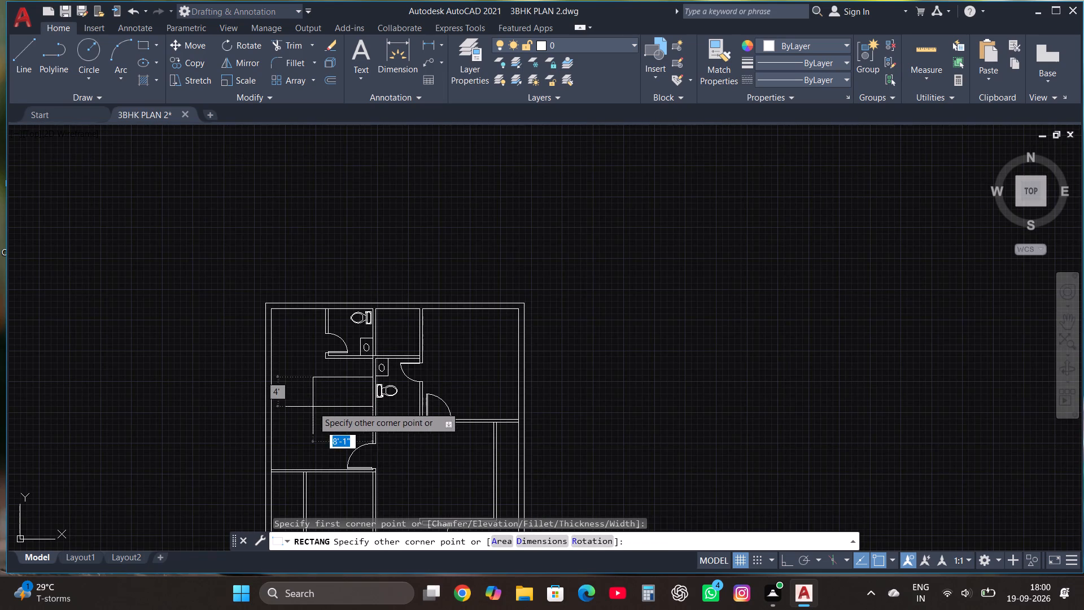
click(318, 425)
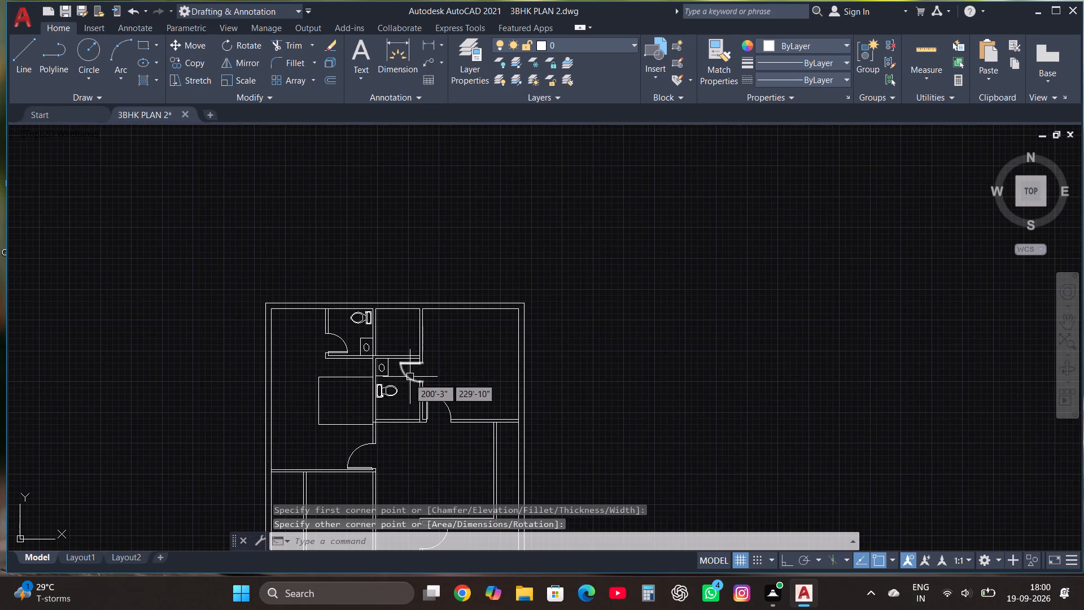
Draw a pillow rectangle about 1' wide and 2' tall inside the bed's upper-right corner, beside the wall.
scroll(473, 347, down, 1)
scroll(407, 371, up, 2)
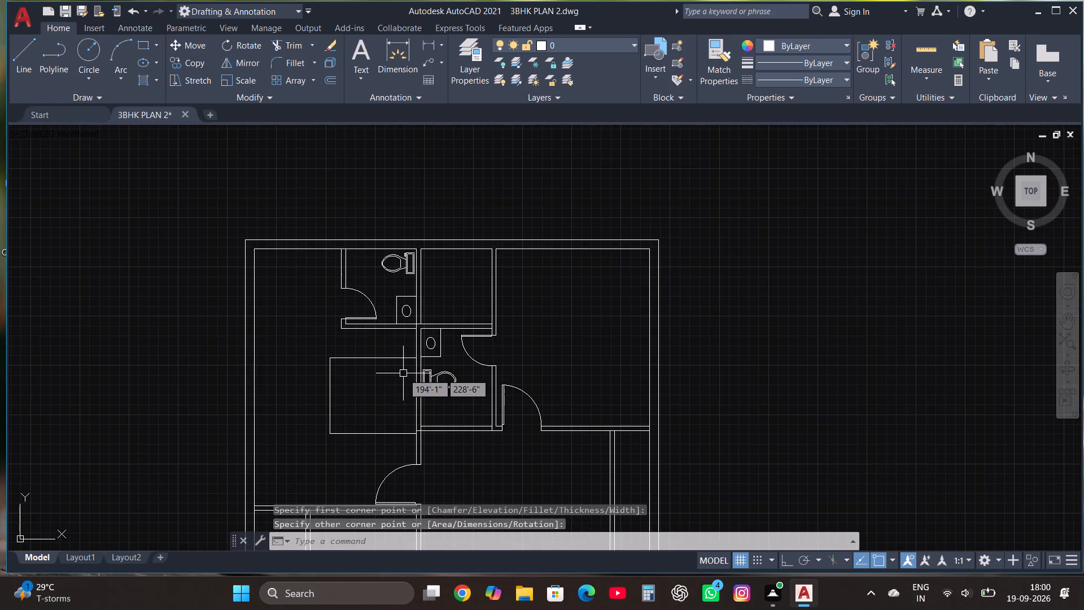
scroll(378, 391, up, 2)
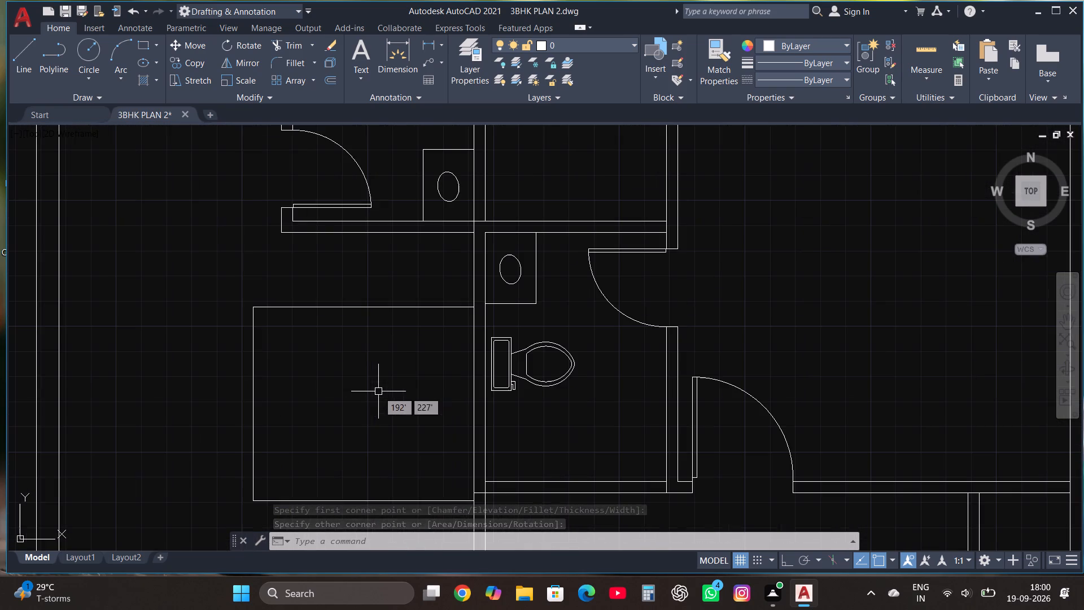
click(145, 42)
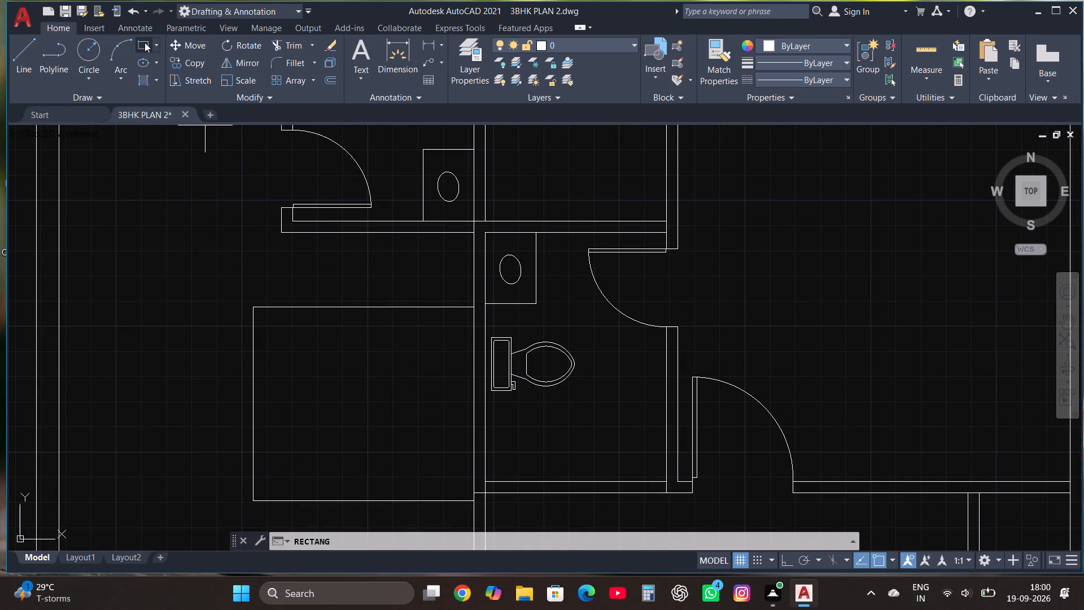
click(470, 325)
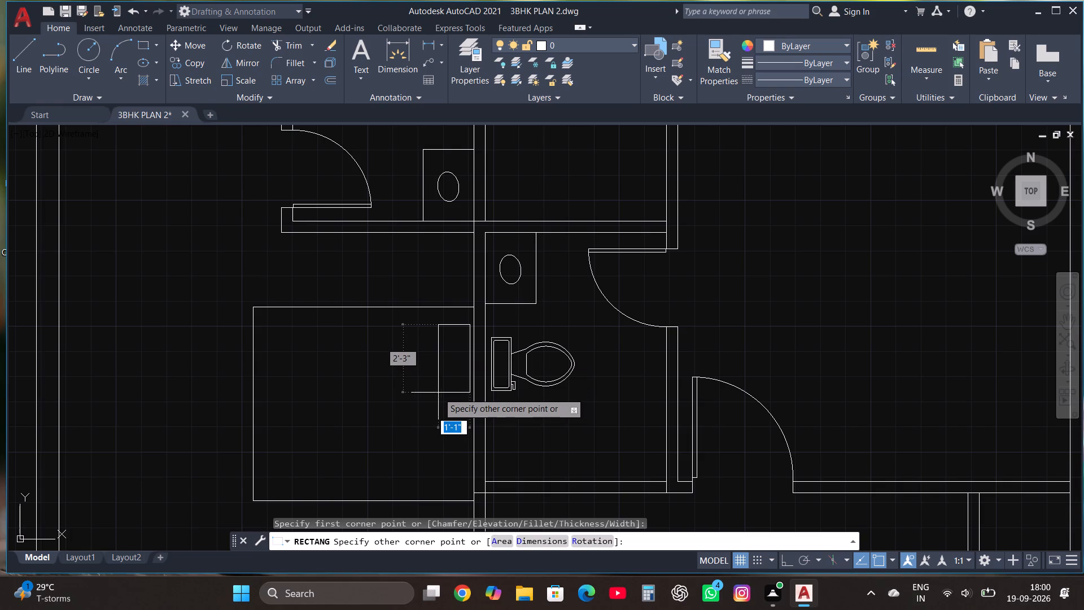
double_click(432, 387)
Copy the pillow rectangle straight down to the bed's lower-right corner with Ortho on.
click(434, 355)
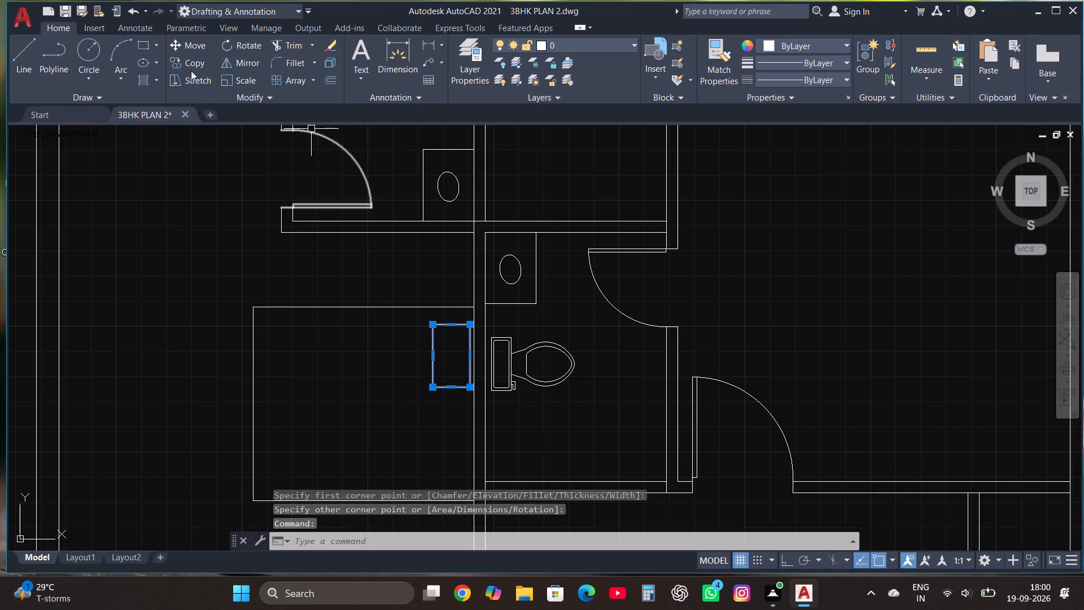
click(193, 63)
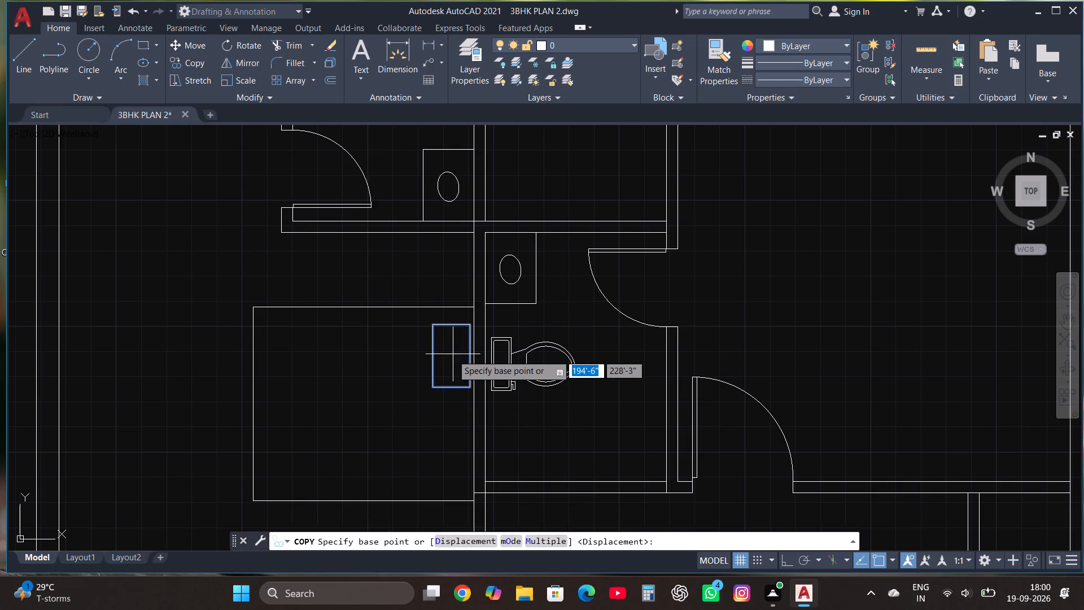
click(452, 355)
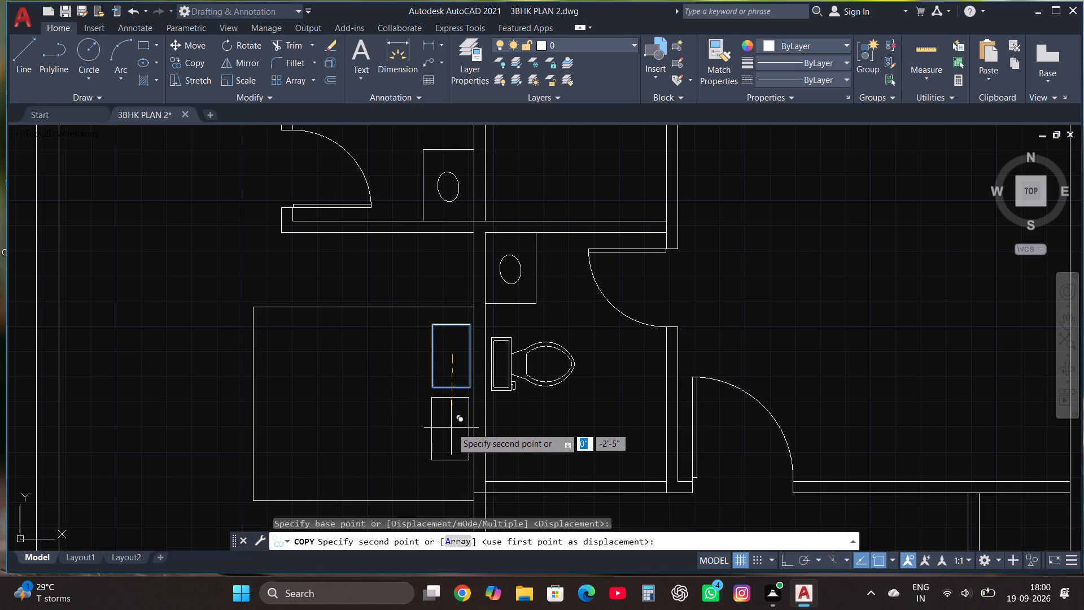
key(F8)
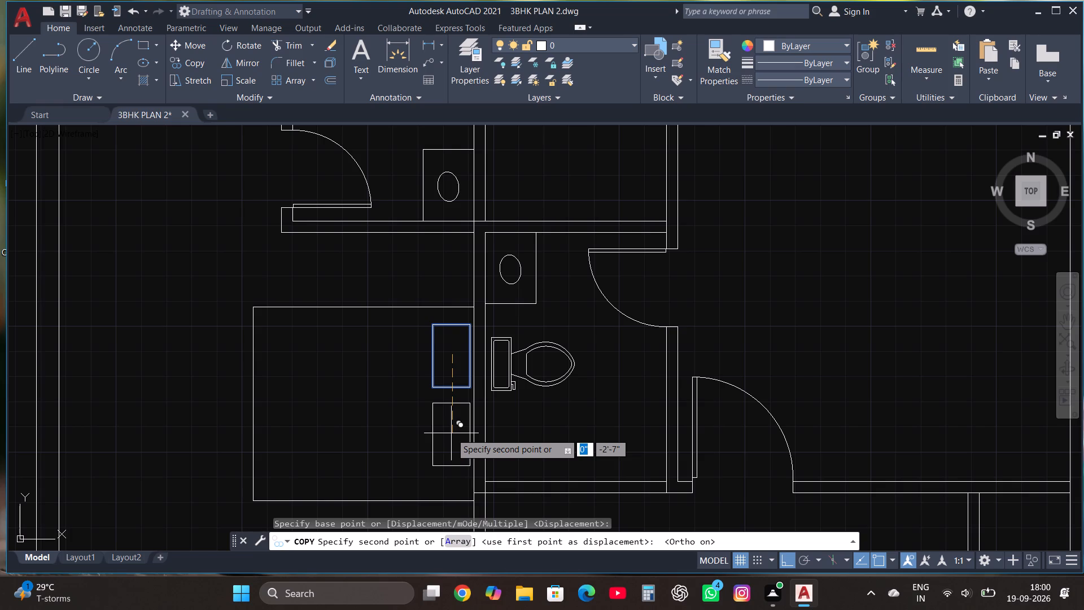
click(456, 447)
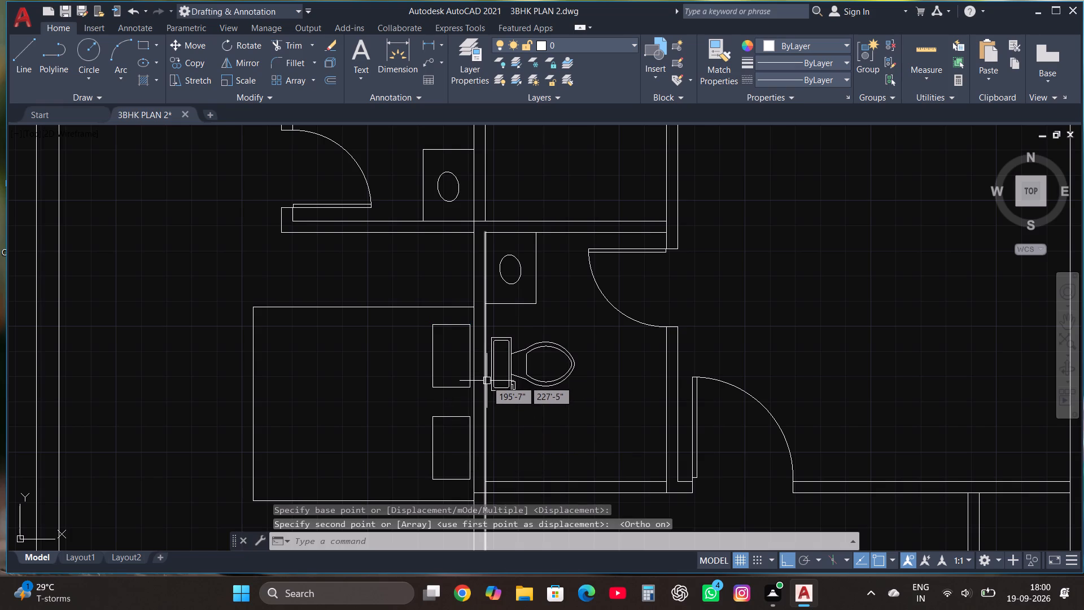
Draw a vertical line just left of the two pillows, from the bed's top edge past its bottom edge.
click(21, 45)
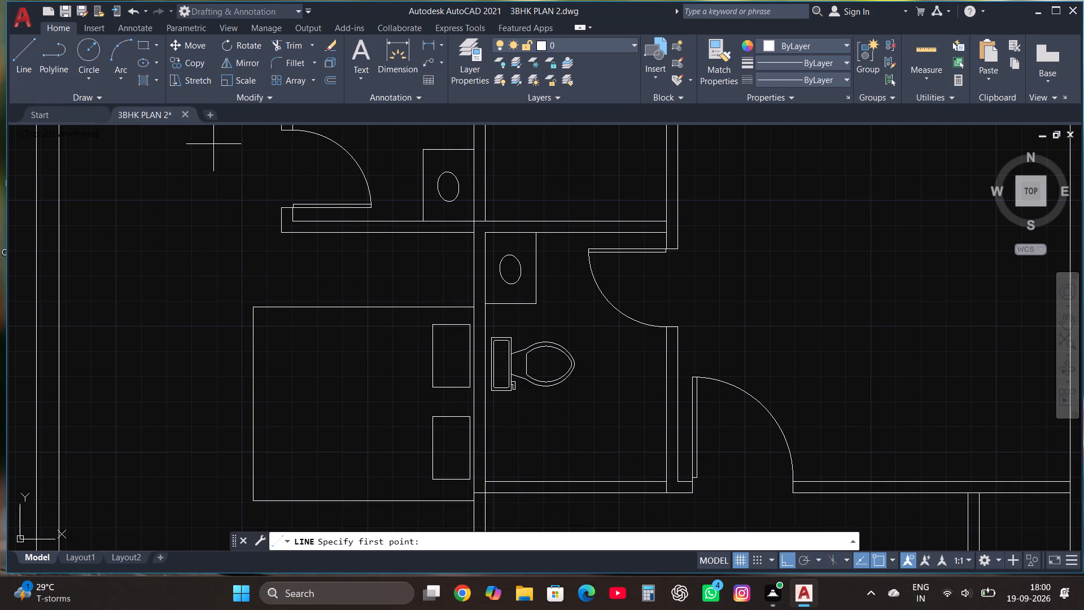
click(427, 308)
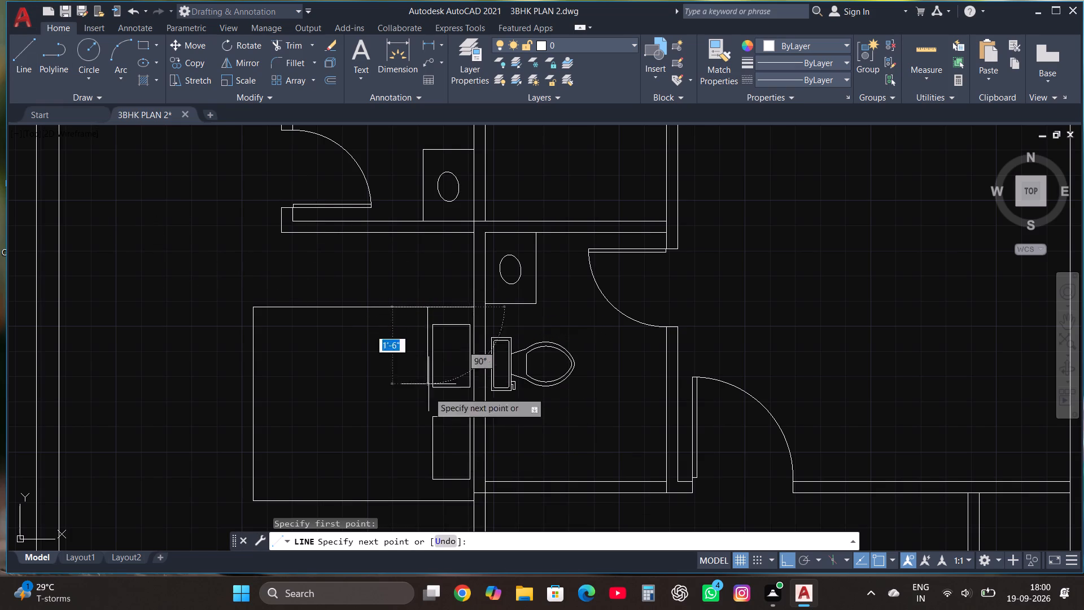
scroll(430, 509, up, 2)
click(424, 505)
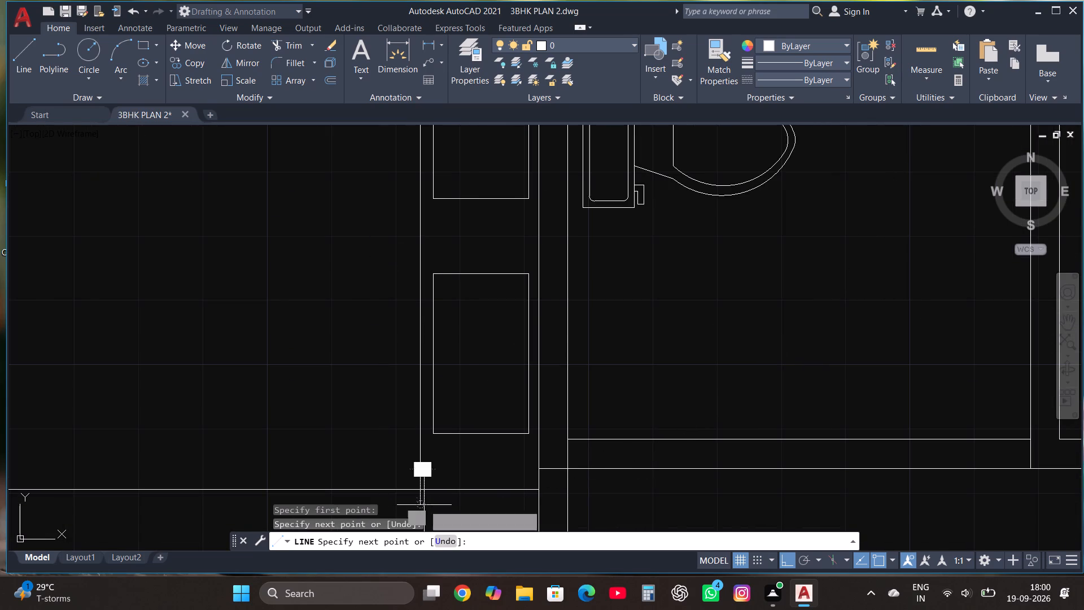
Trim the part of the vertical pillow line that extends below the bed's bottom edge.
click(293, 41)
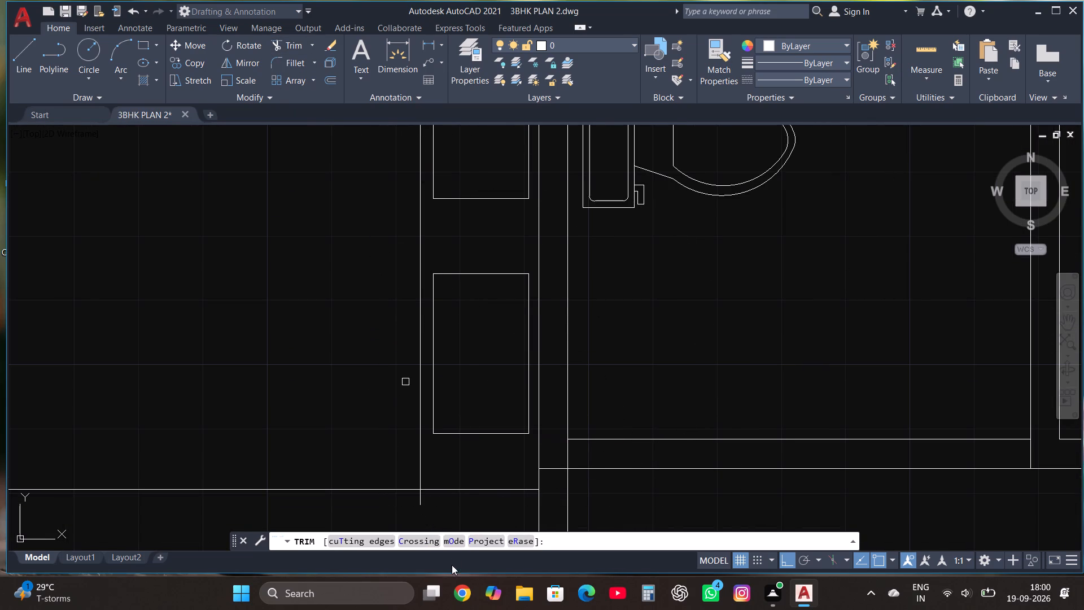
click(416, 498)
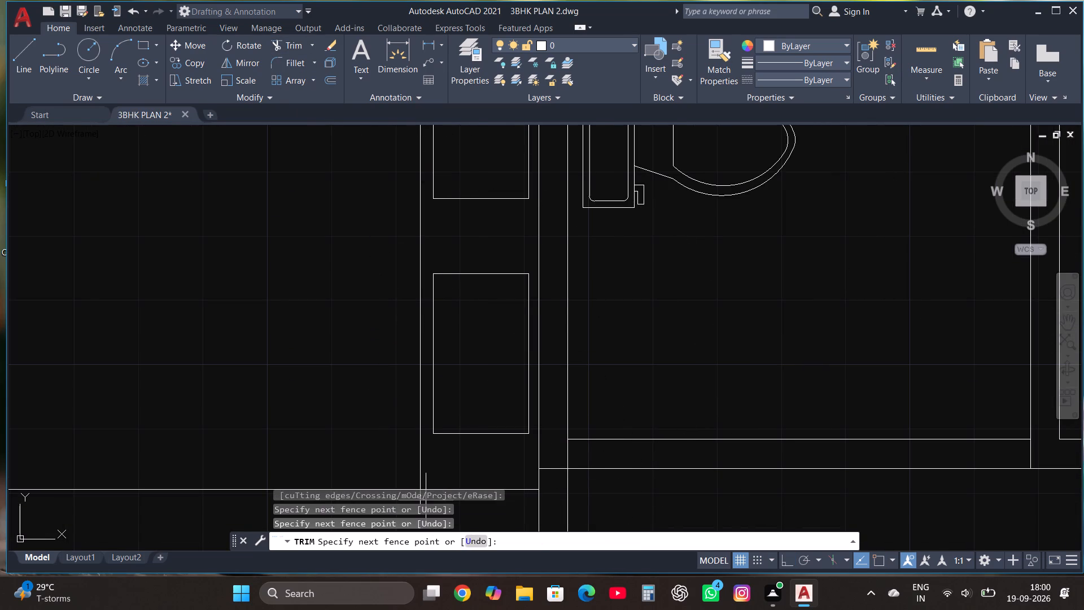
click(430, 501)
key(Escape)
scroll(556, 449, down, 2)
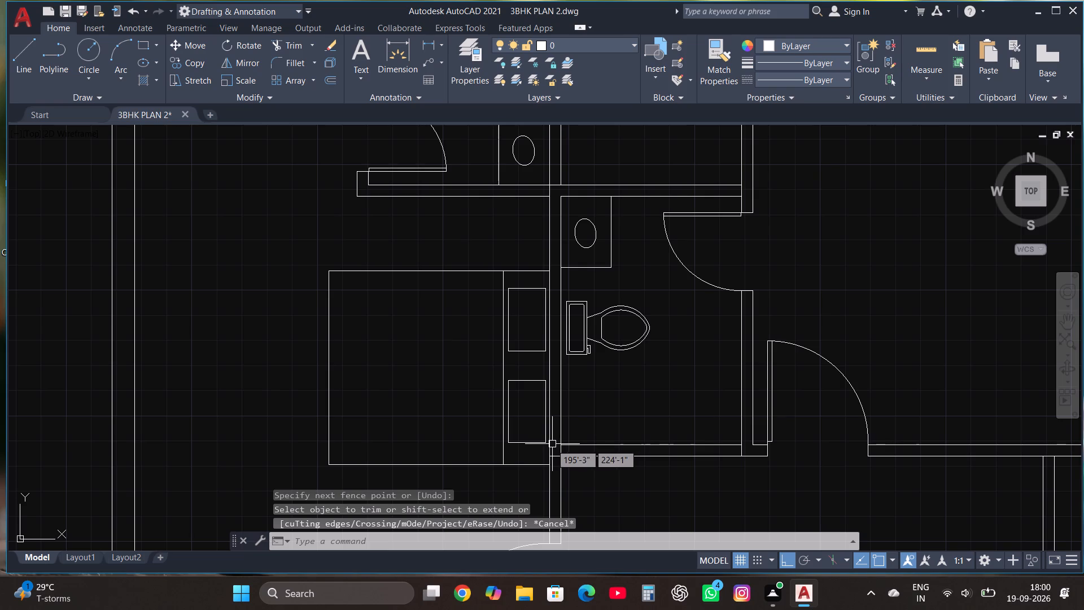
Draw a side table rectangle about 1'-6" square against the wall, directly above the bed's upper-right corner.
click(145, 46)
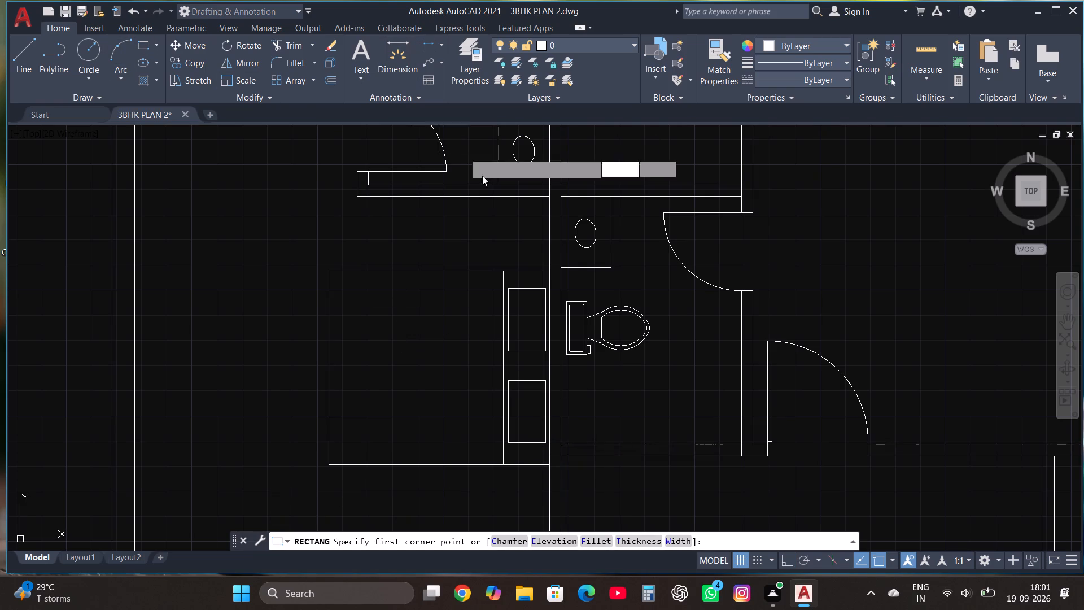
scroll(511, 220, up, 1)
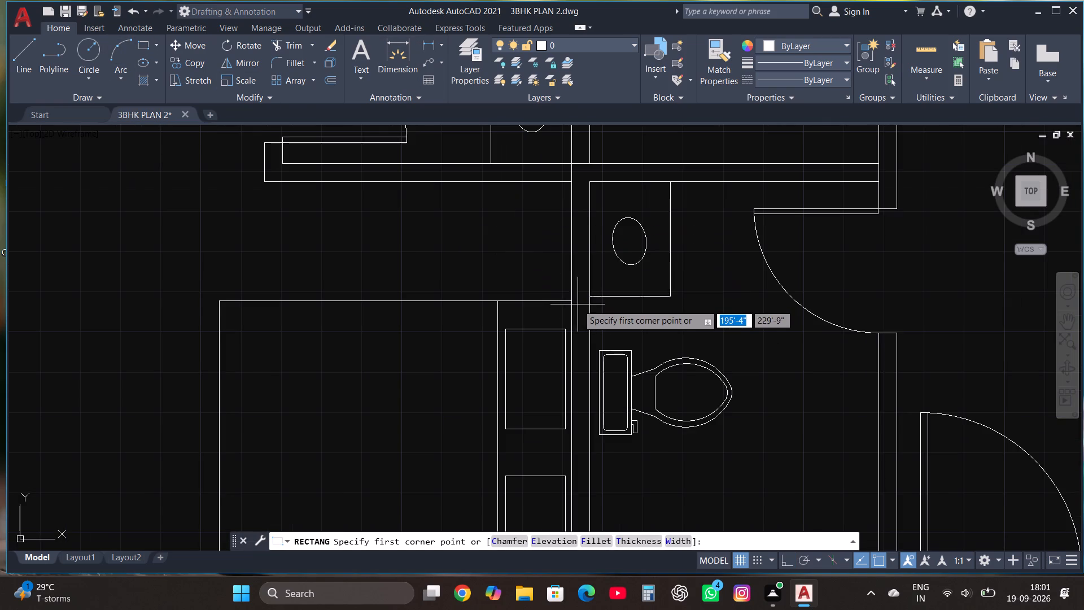
click(571, 302)
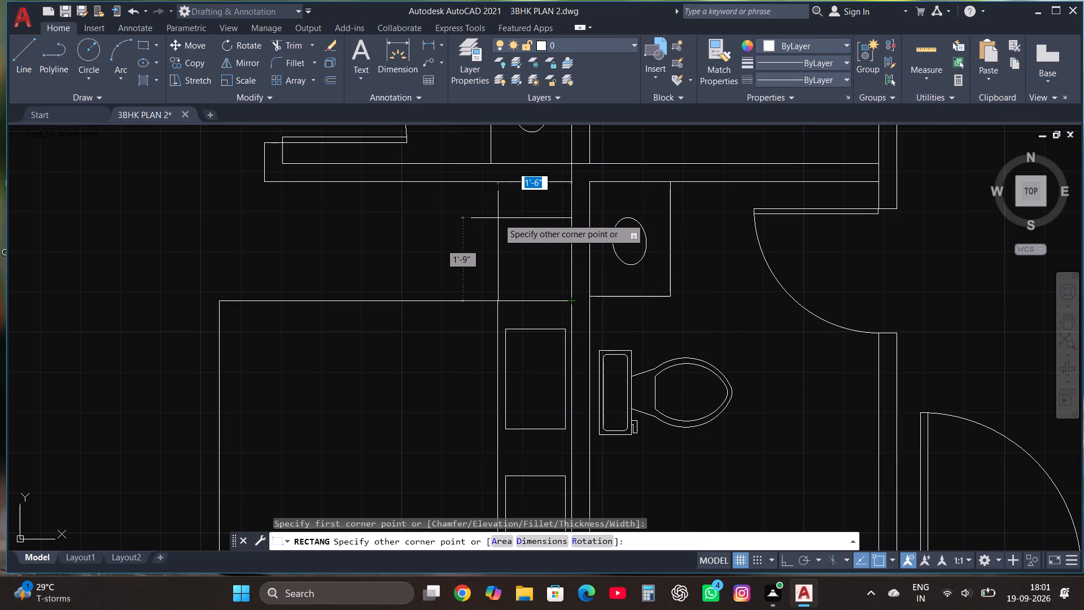
click(497, 228)
Copy the side table straight down so it sits against the wall directly below the bed's lower-right corner.
click(499, 239)
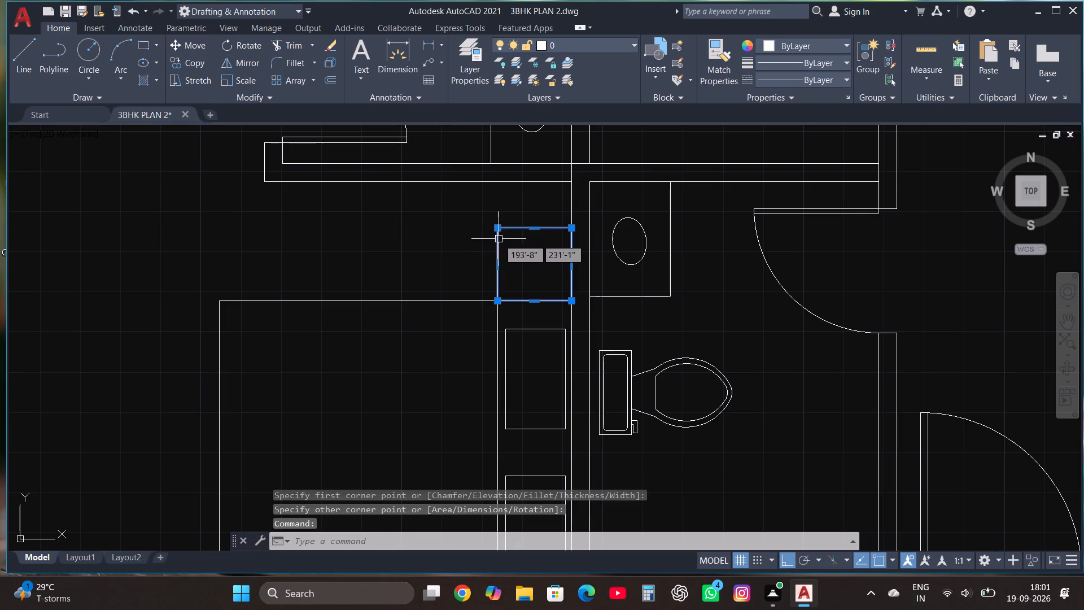
click(199, 64)
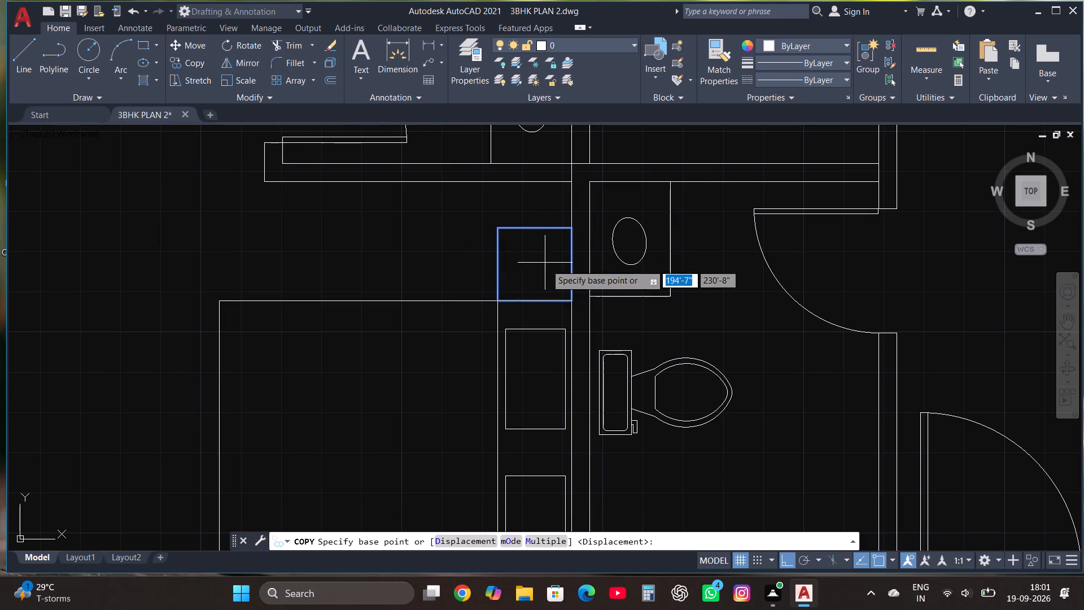
click(571, 229)
scroll(565, 254, down, 1)
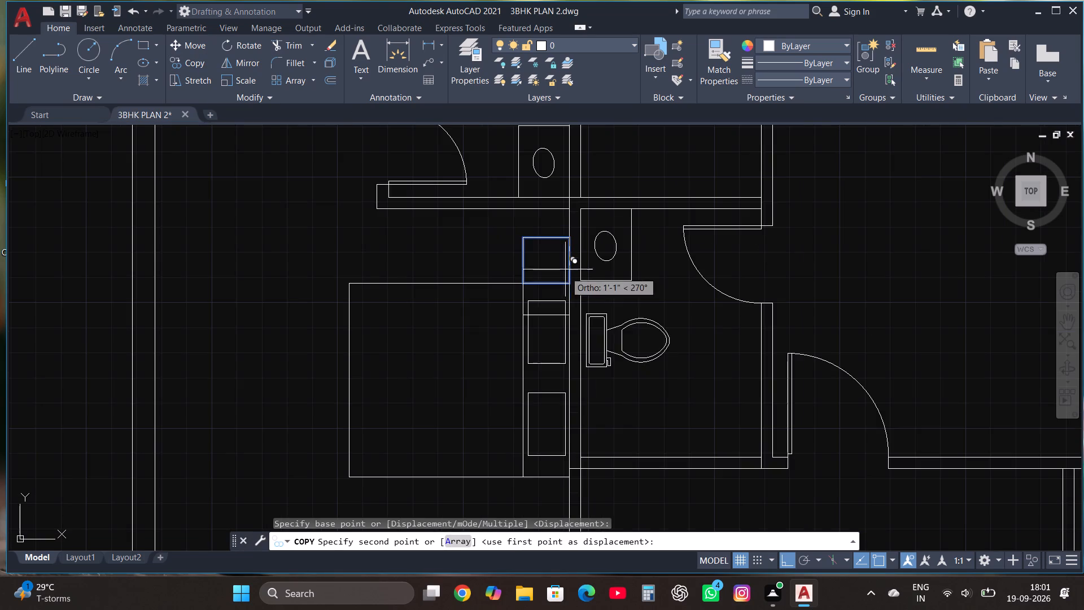
click(570, 480)
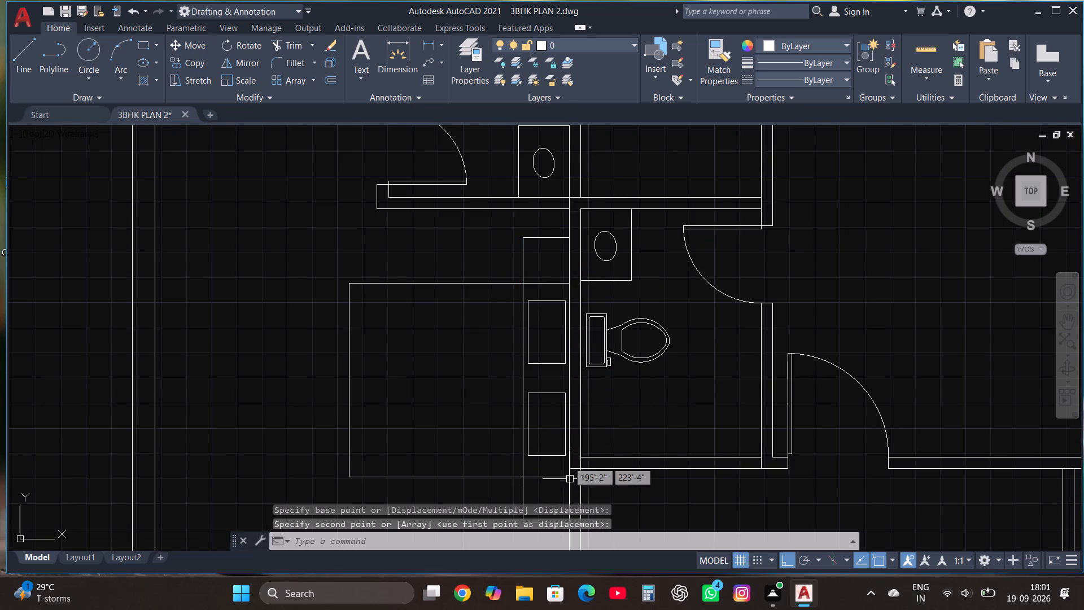
scroll(552, 339, down, 2)
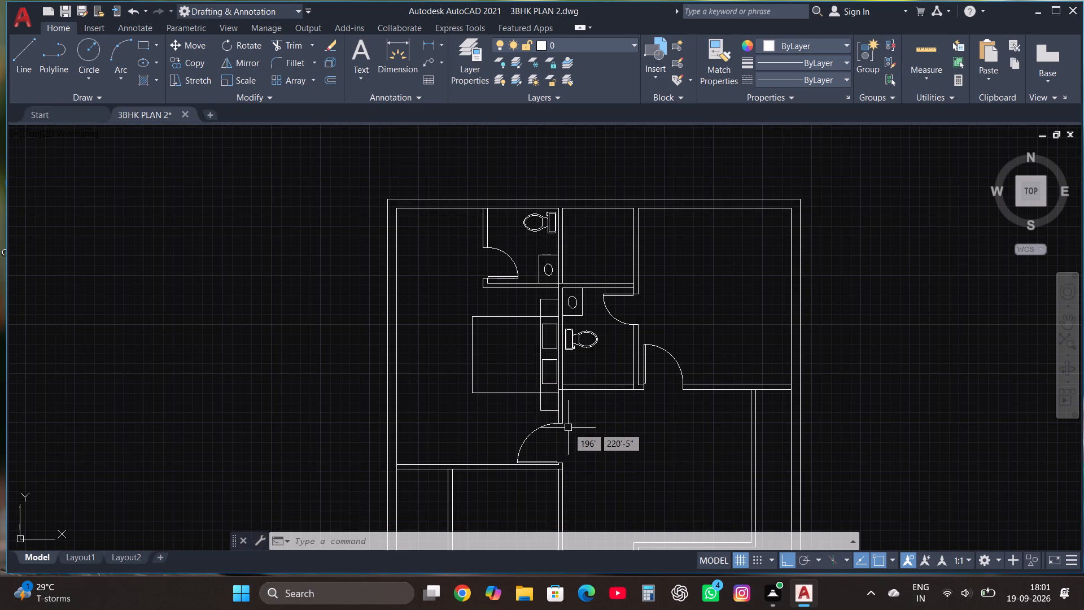
scroll(510, 387, up, 1)
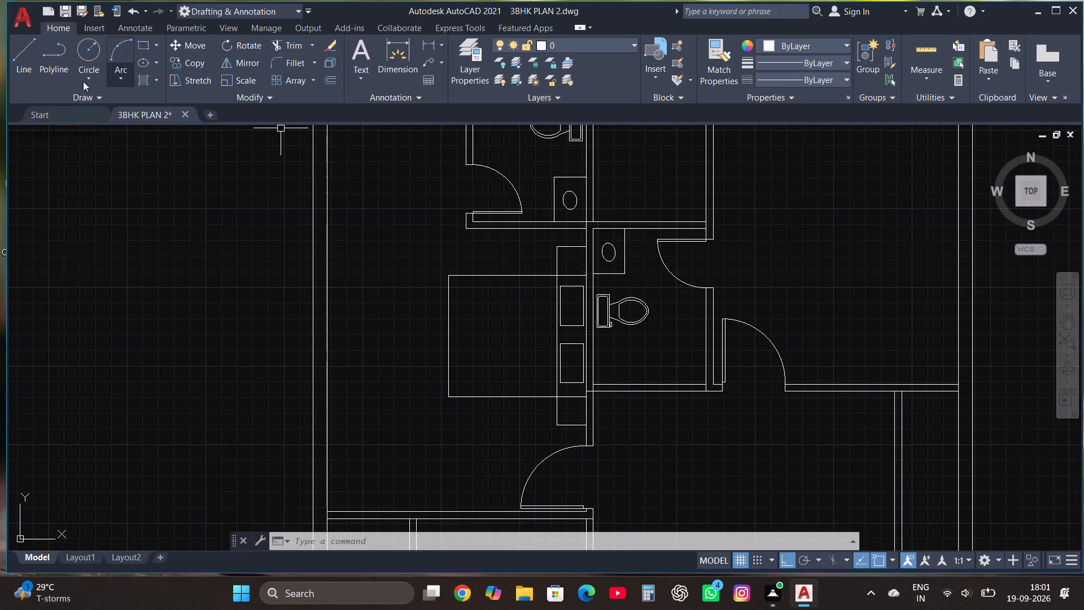
Draw a vertical blanket line left of the pillow line from the bed's top edge, ending in a folded triangular corner at the bottom edge.
click(21, 51)
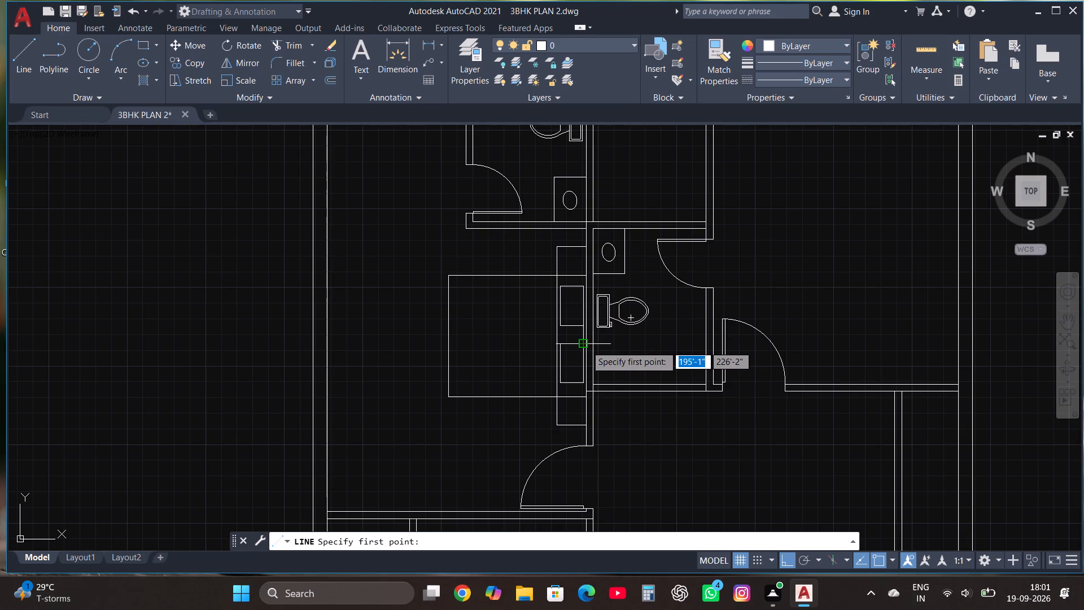
scroll(583, 343, up, 1)
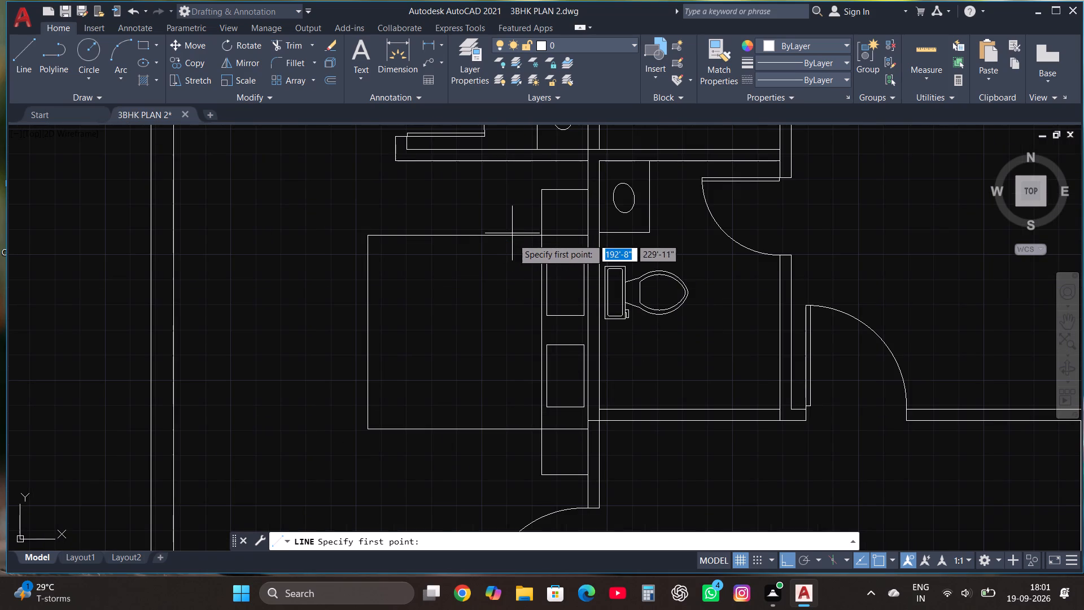
click(513, 238)
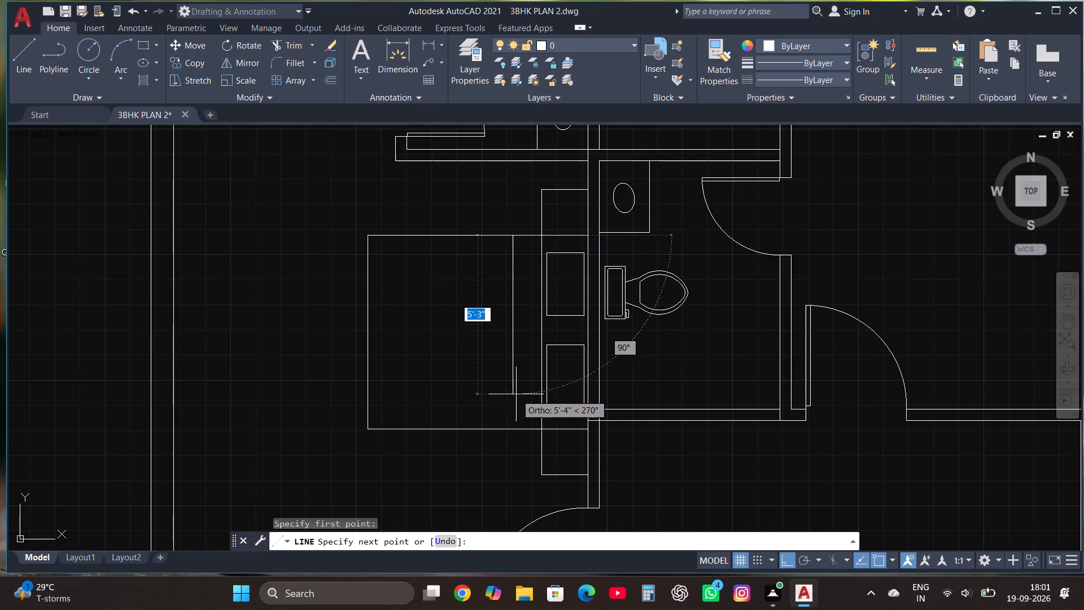
click(516, 394)
click(485, 432)
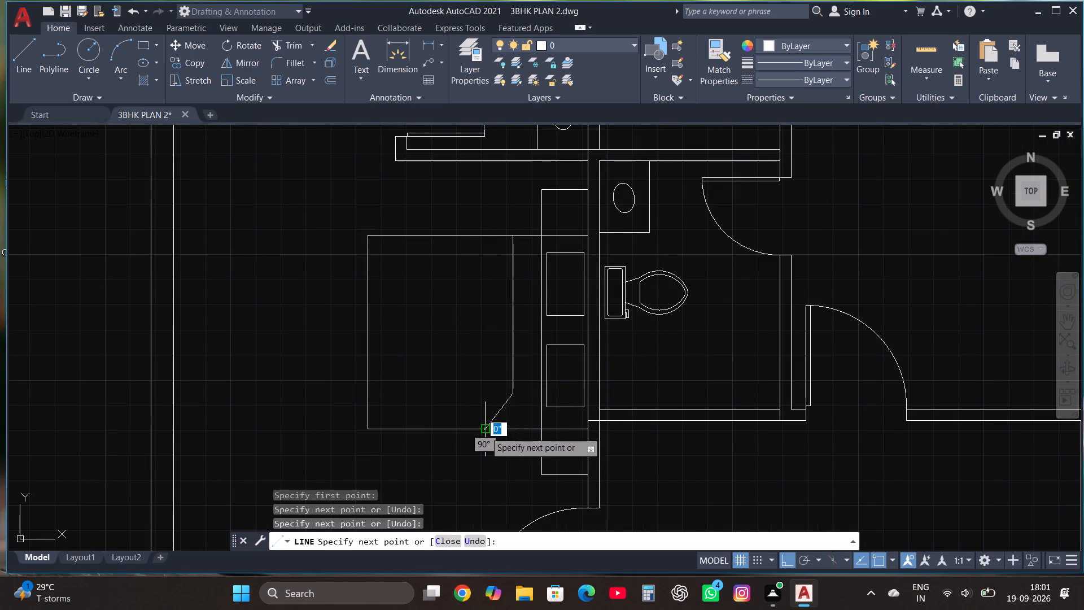
click(491, 392)
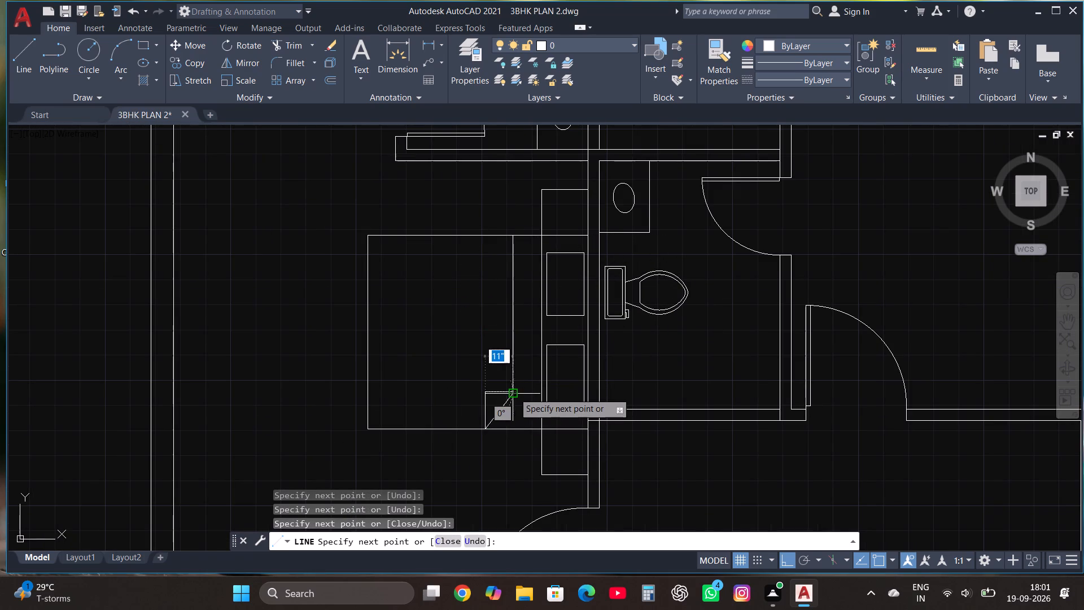
click(514, 393)
key(Escape)
Draw a bench rectangle about 1'-5" wide and 3'-3" tall just beyond the foot of the bed.
scroll(514, 393, down, 2)
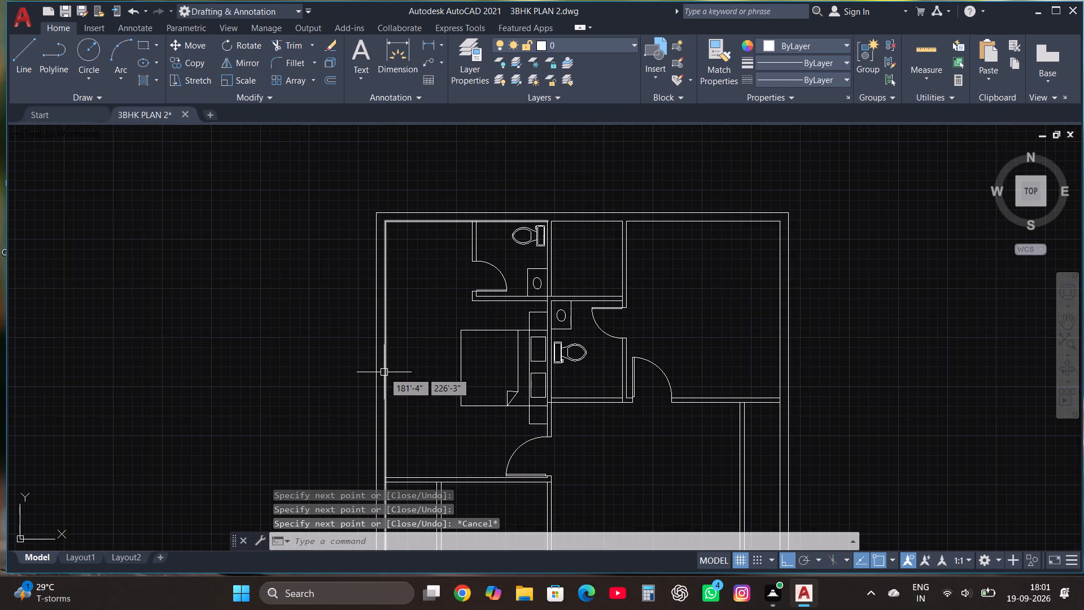
click(145, 44)
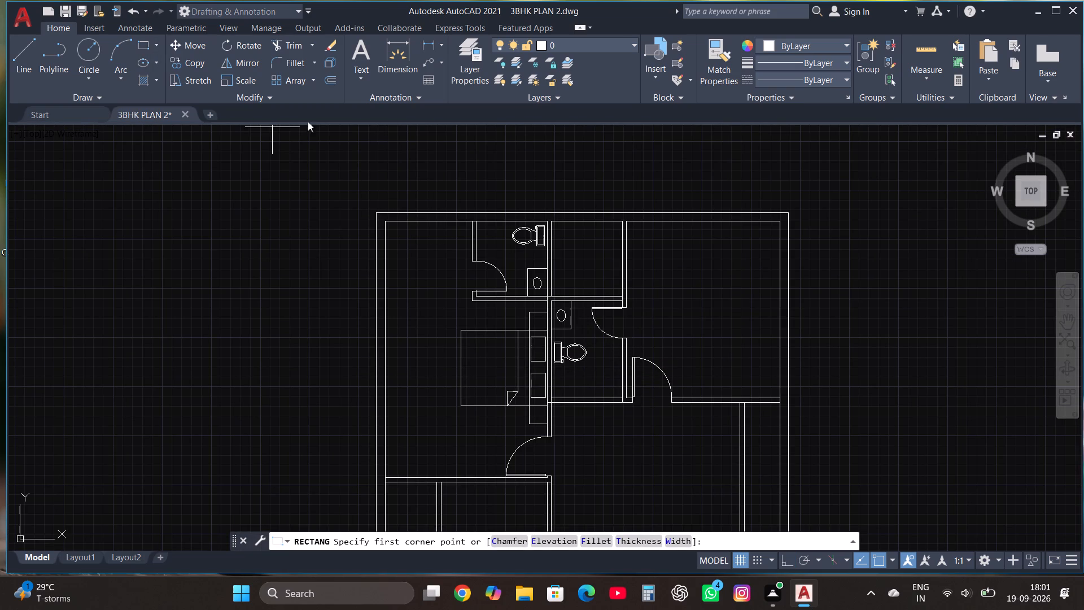
scroll(430, 296, up, 1)
scroll(471, 377, down, 1)
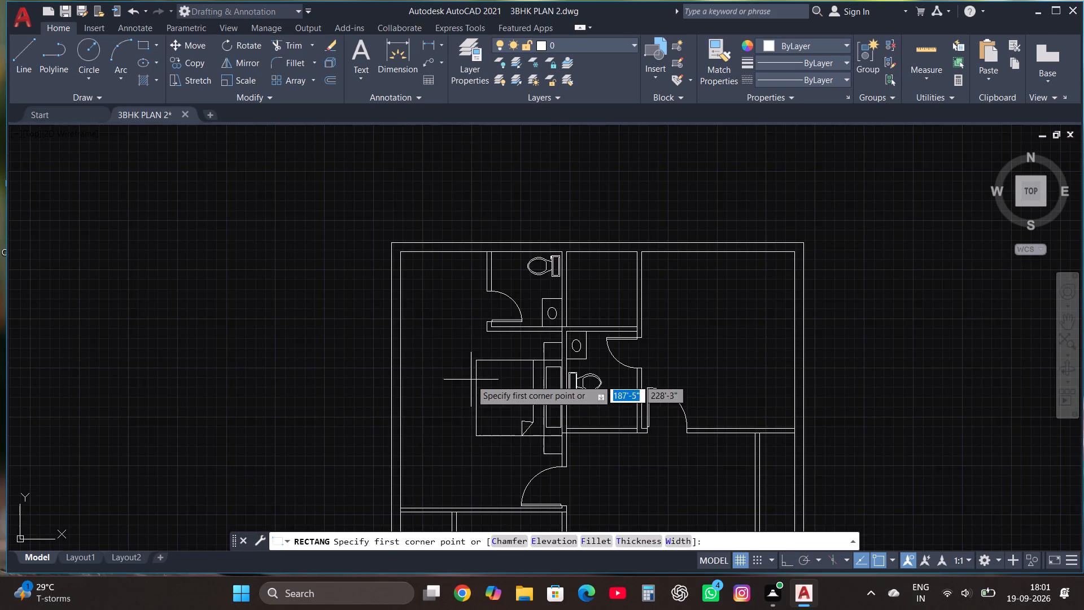
scroll(465, 403, up, 1)
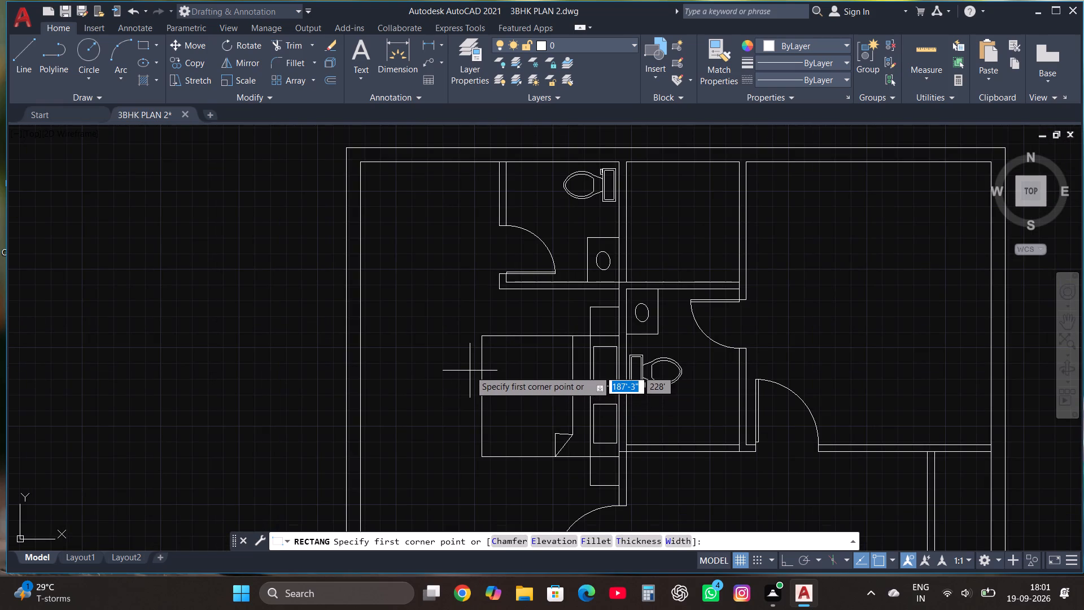
click(472, 366)
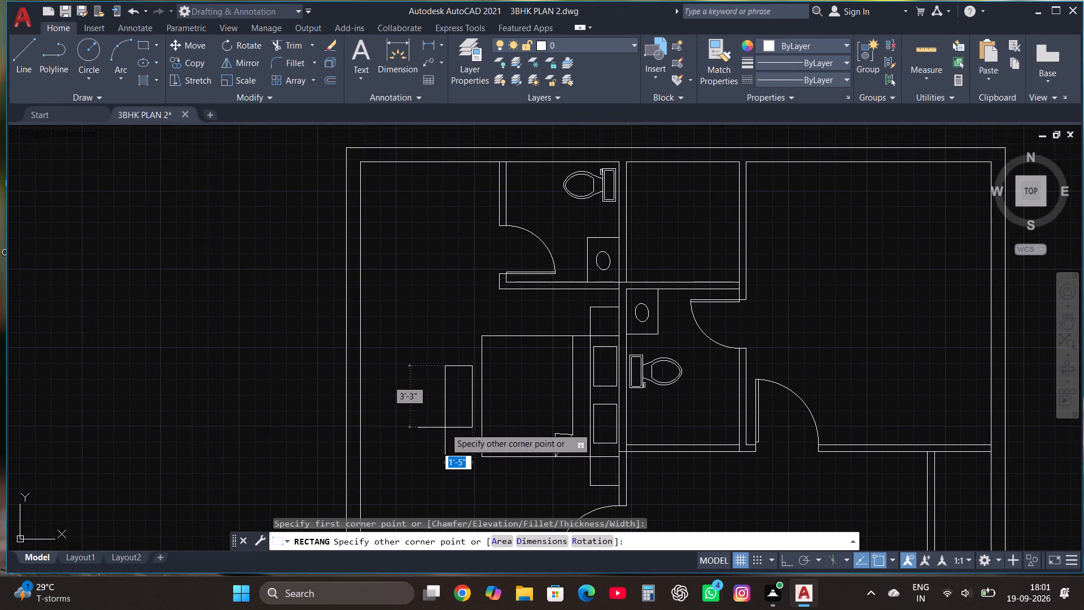
click(445, 428)
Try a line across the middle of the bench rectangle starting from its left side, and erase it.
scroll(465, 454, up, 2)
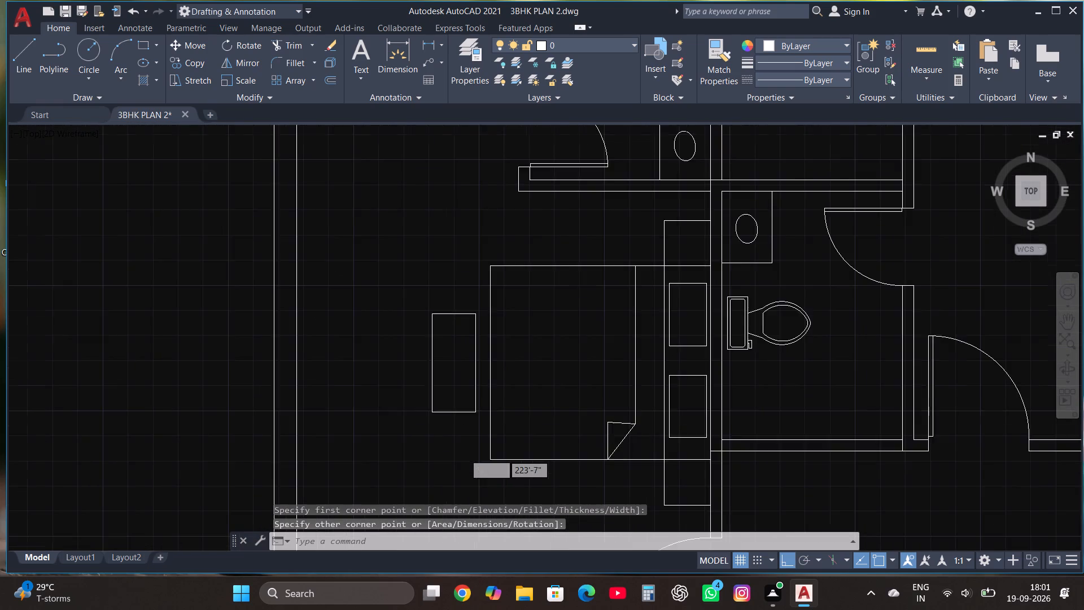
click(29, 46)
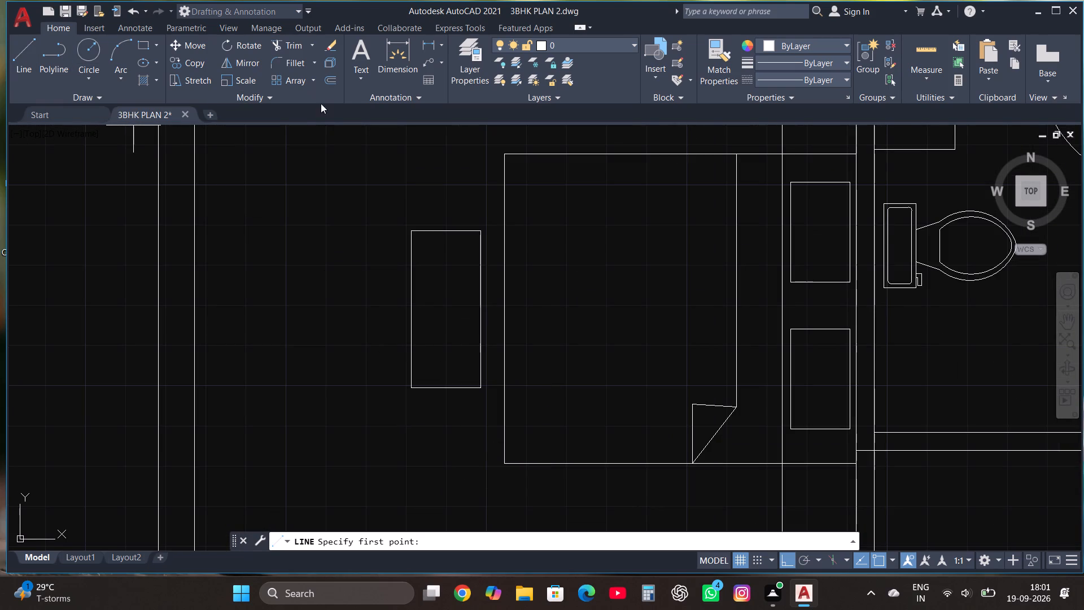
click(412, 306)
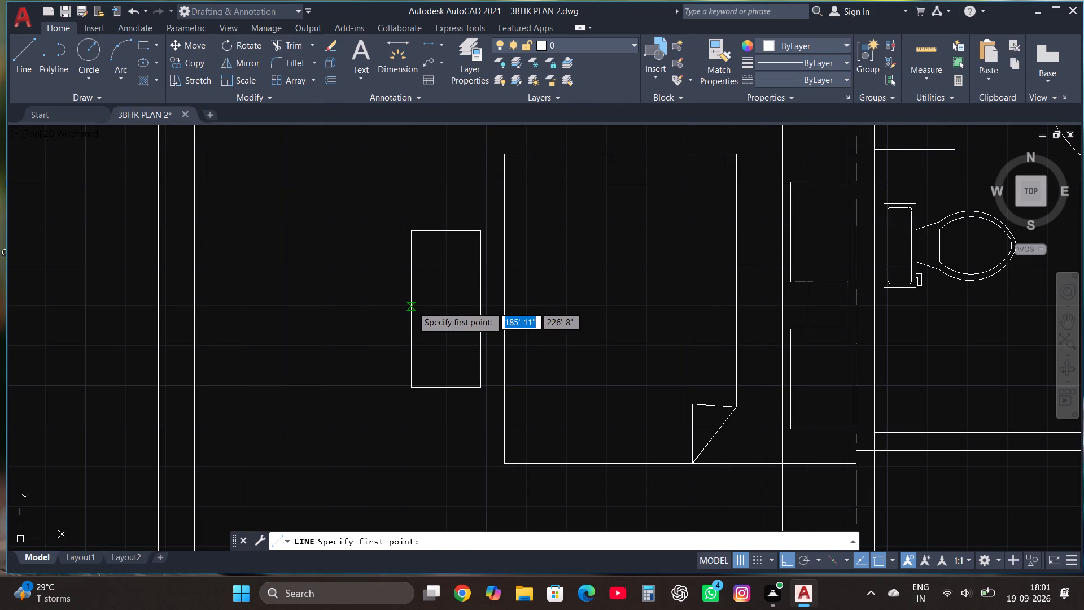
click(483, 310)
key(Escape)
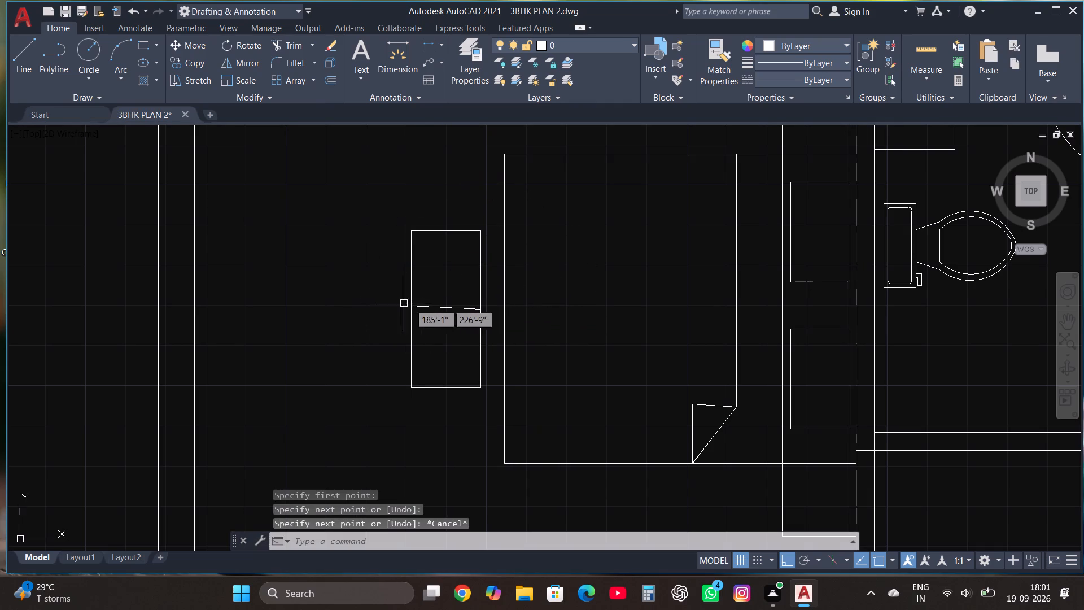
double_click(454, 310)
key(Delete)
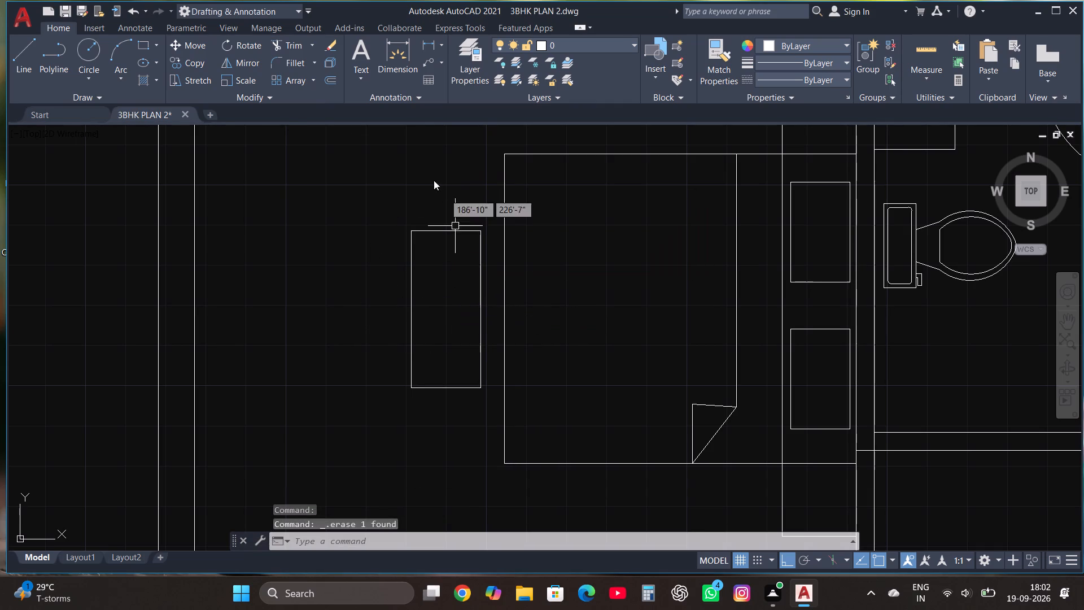
Draw a straight horizontal line from the midpoint of the bench's right side to its left side, dividing it in two.
click(28, 40)
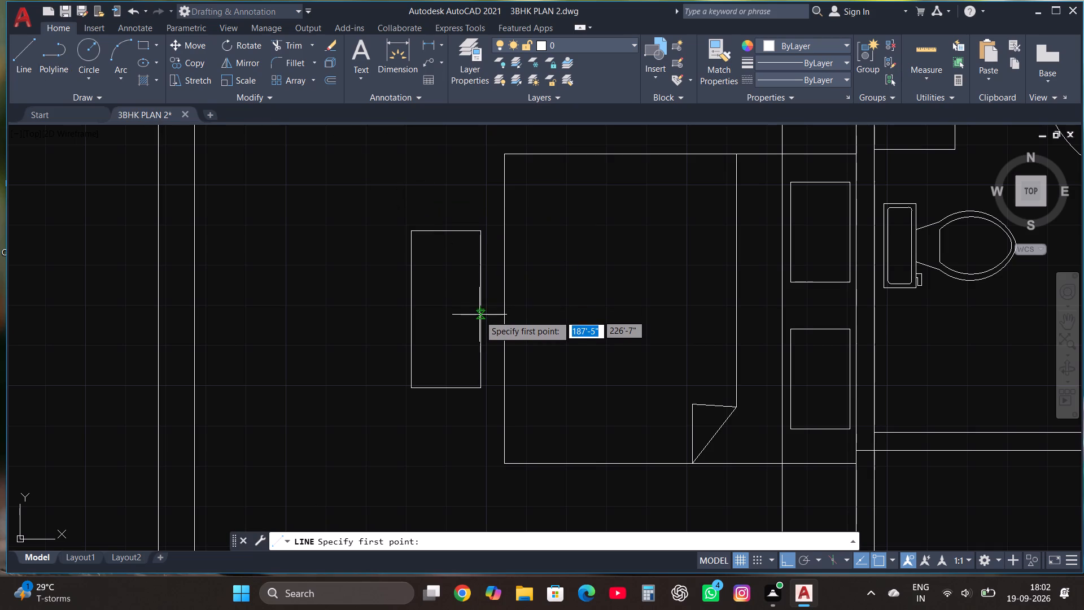
click(479, 312)
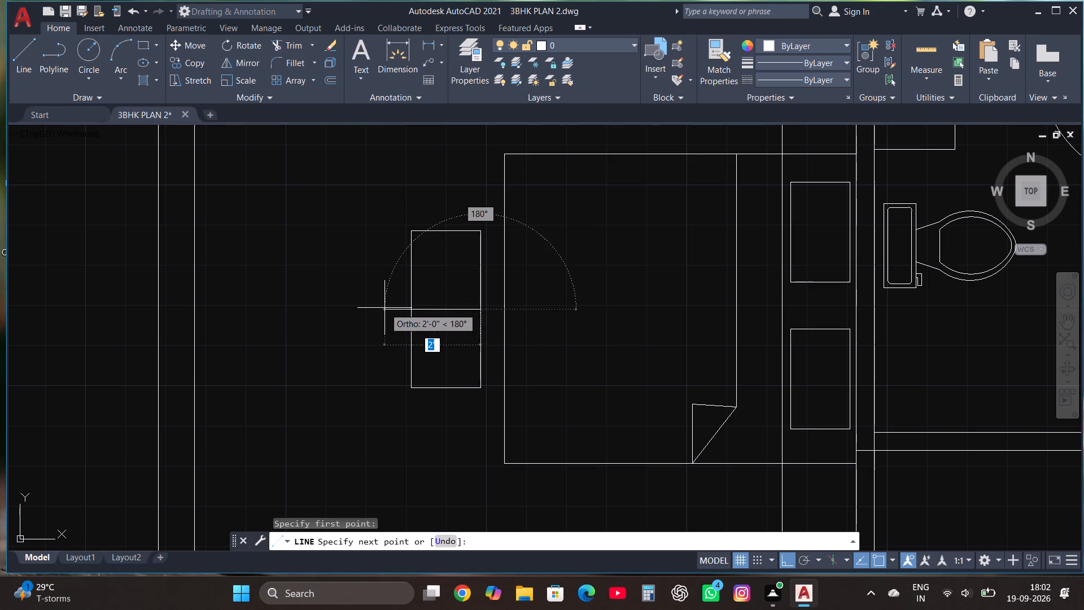
click(411, 309)
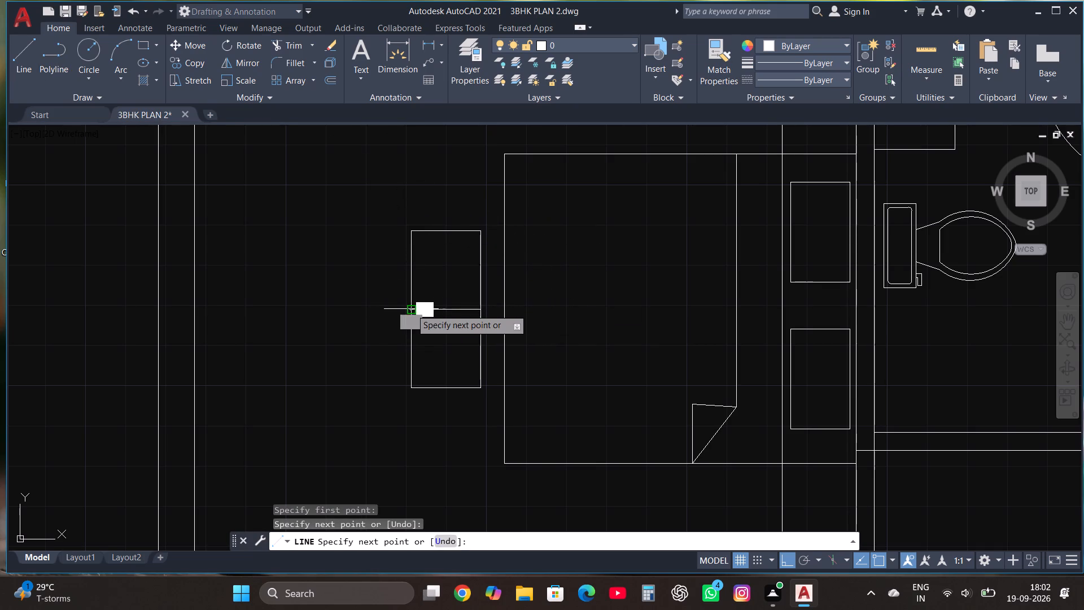
key(Escape)
Draw a rug outline around the bench with straight lines, starting at the bed's top edge and crossing back over its bottom edge.
scroll(426, 332, down, 2)
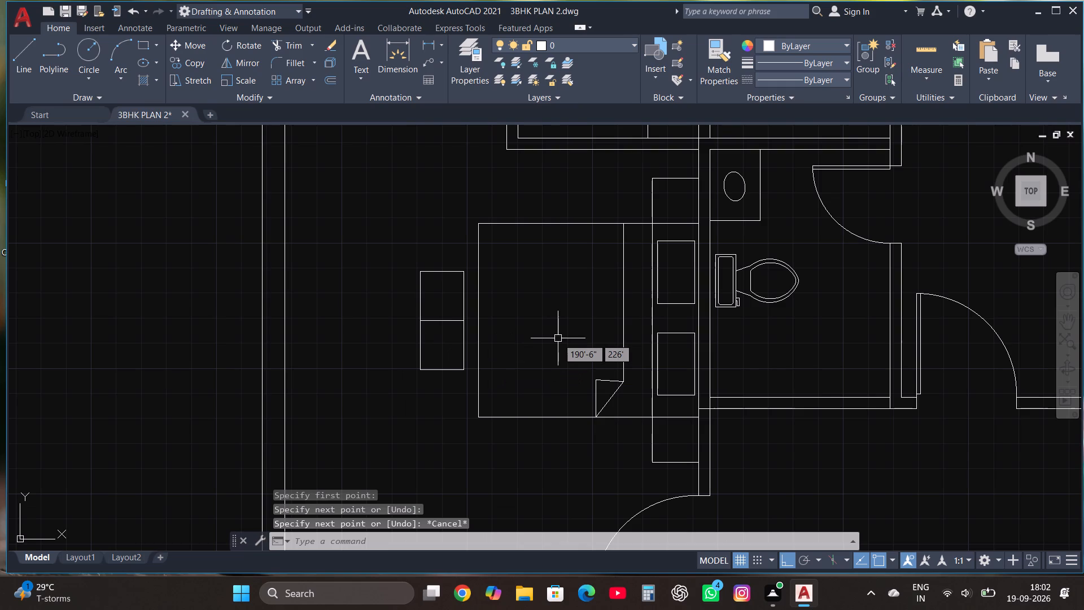
scroll(558, 338, down, 1)
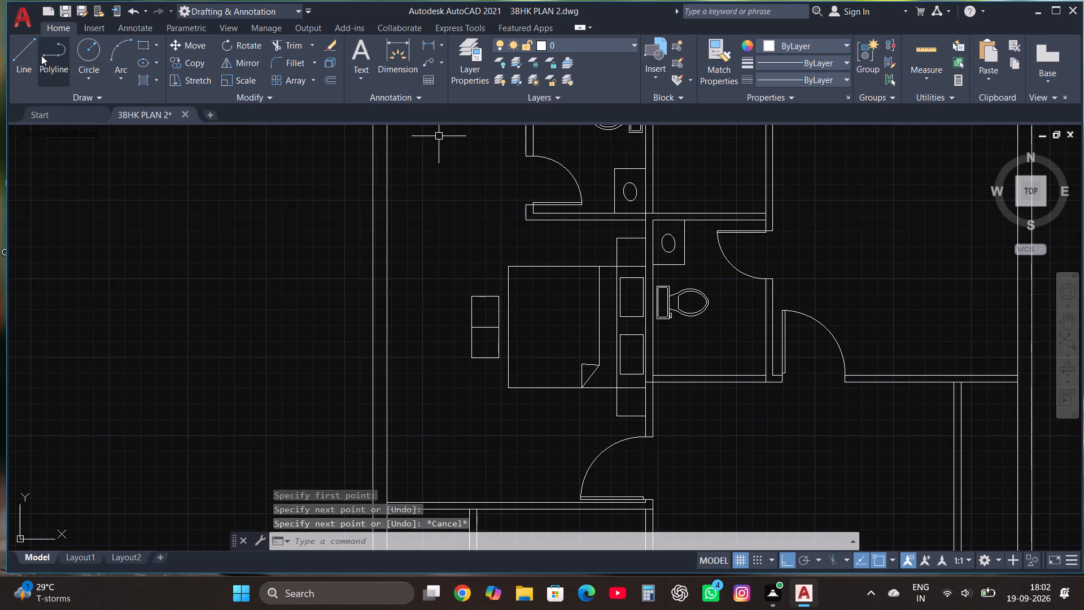
click(25, 45)
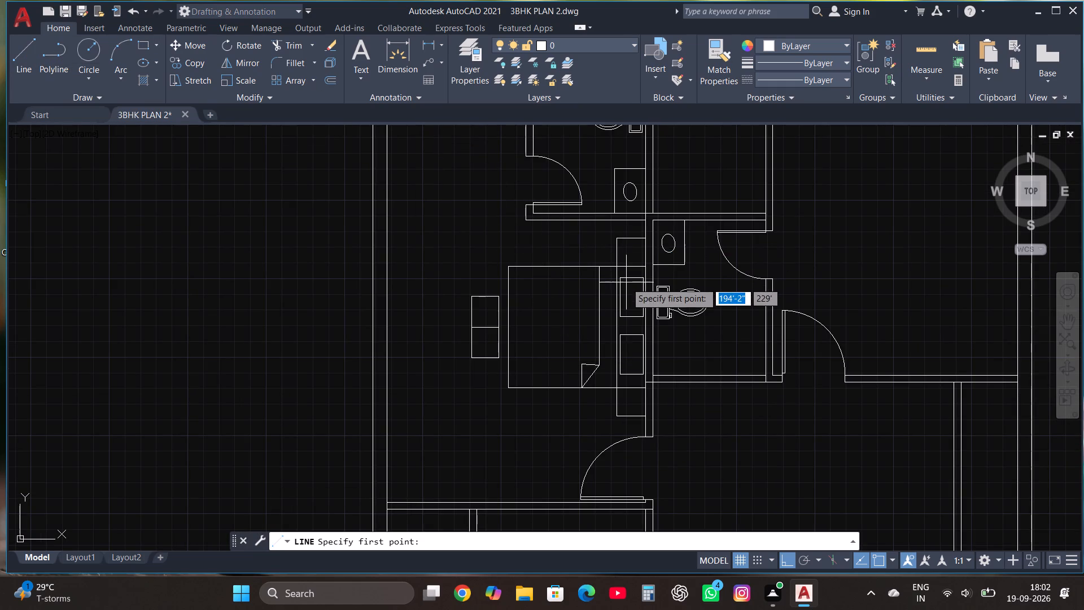
click(529, 267)
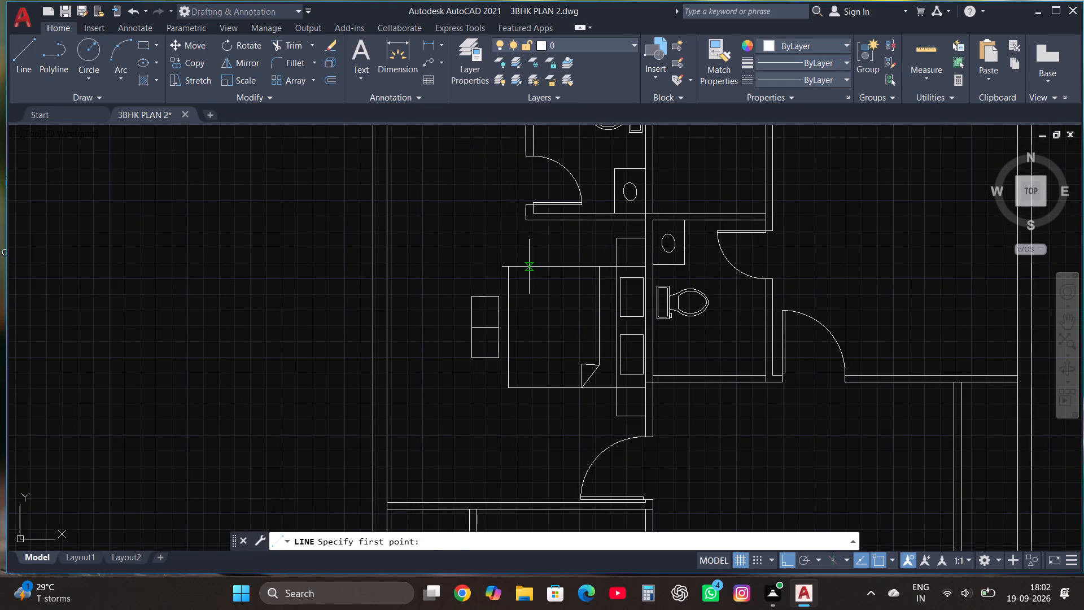
click(527, 252)
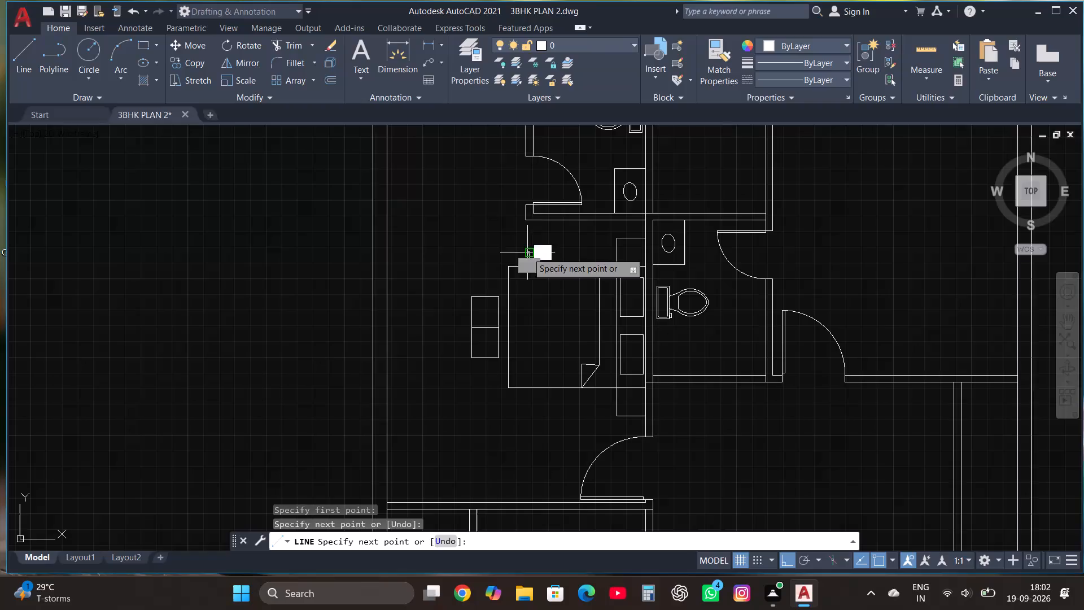
click(461, 255)
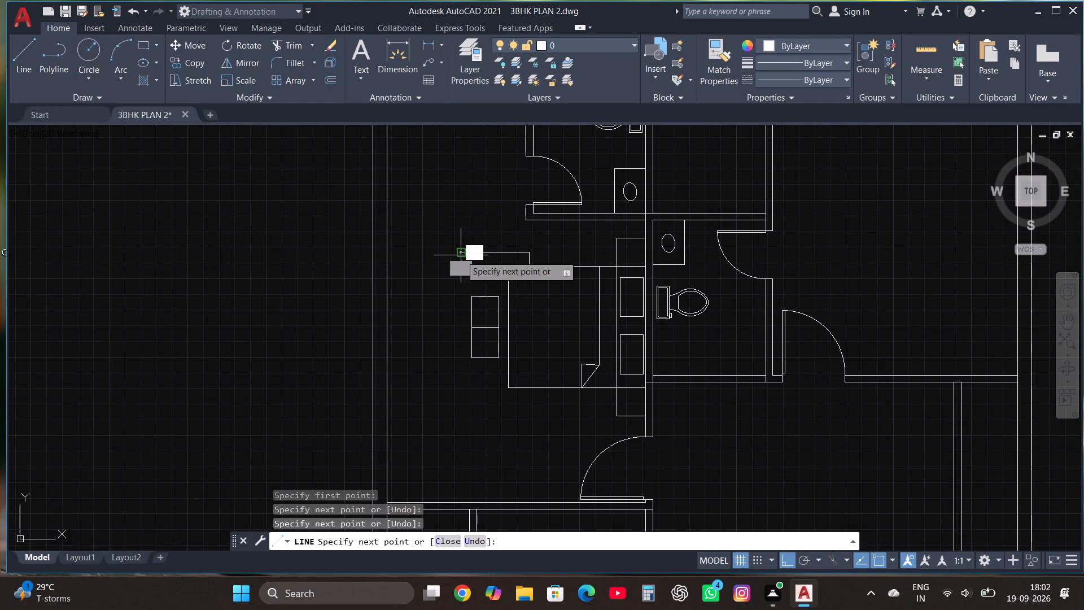
scroll(464, 389, up, 1)
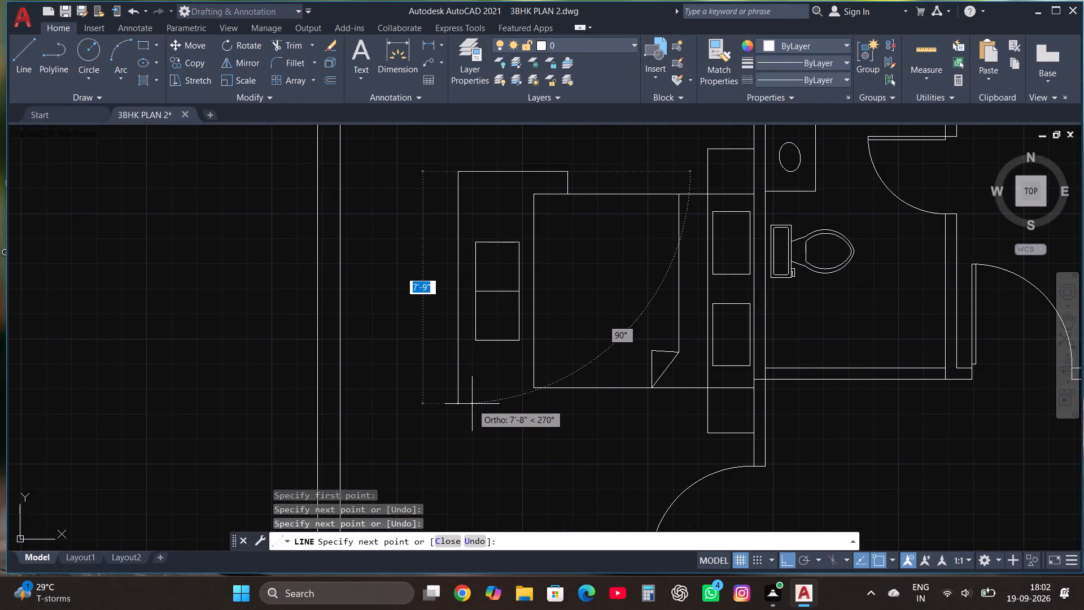
click(480, 416)
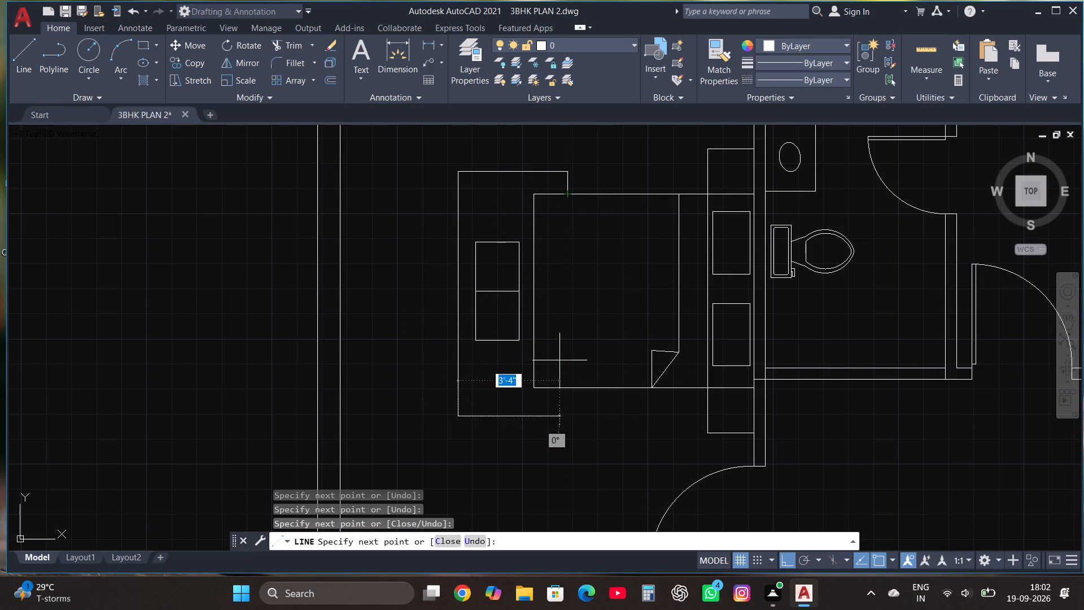
double_click(569, 408)
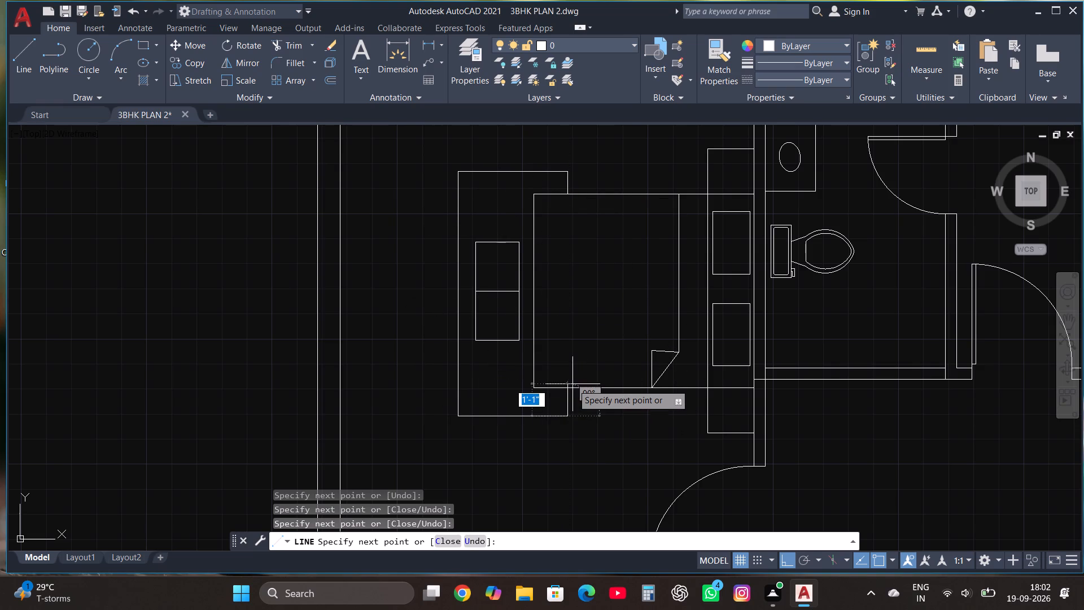
click(571, 372)
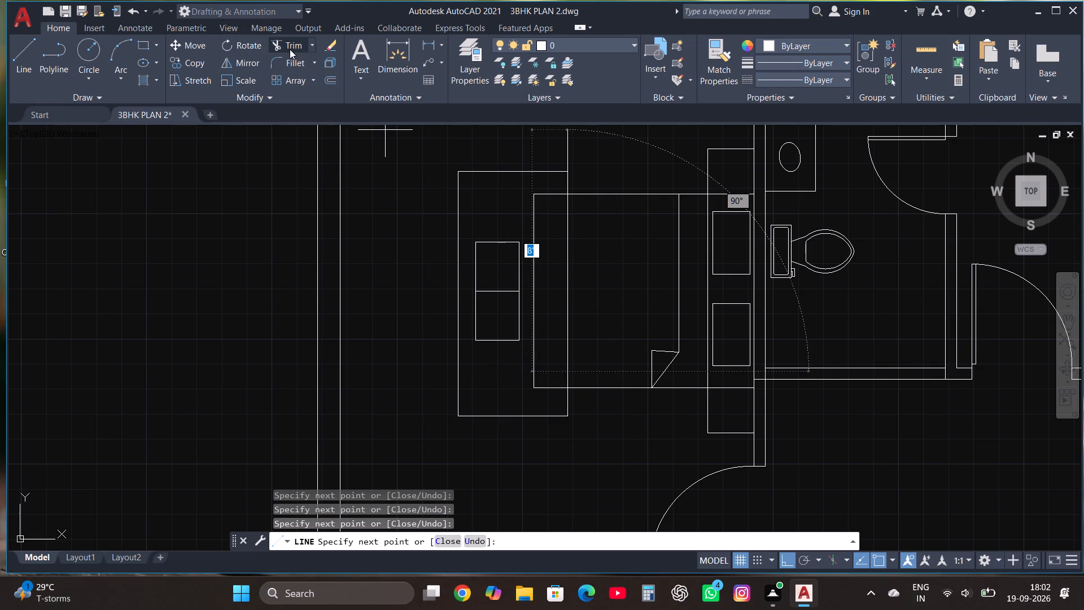
Trim the part of the rug outline that overlaps the inside of the bed.
click(290, 49)
click(570, 375)
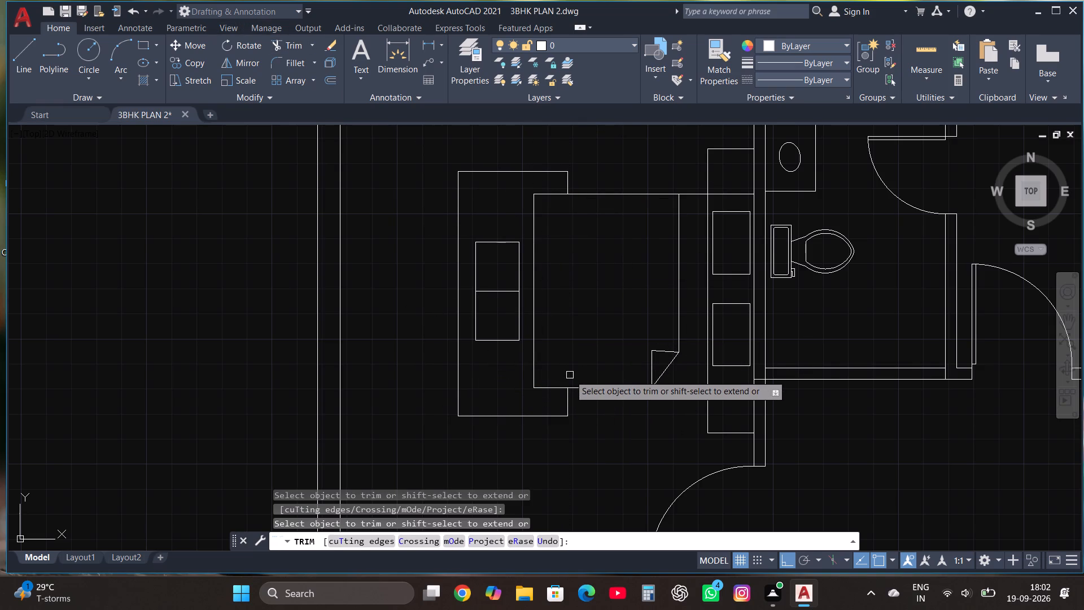
key(Escape)
Draw a wardrobe rectangle about 7'-4" by 2'-1" along the top wall of the upper-left bedroom, between outer wall and toilet partition.
scroll(570, 375, down, 2)
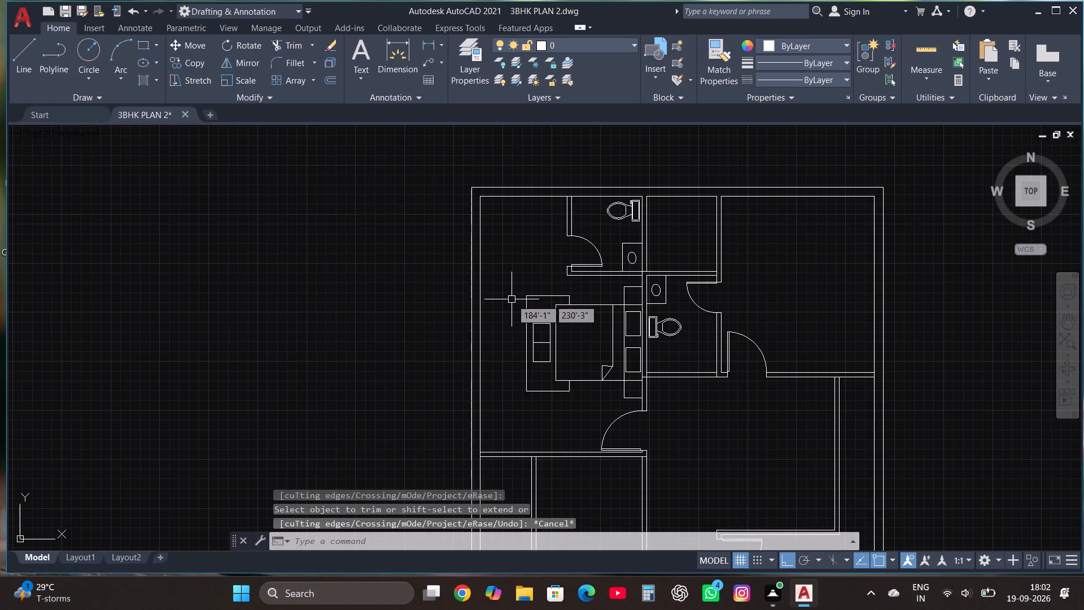
scroll(511, 299, down, 1)
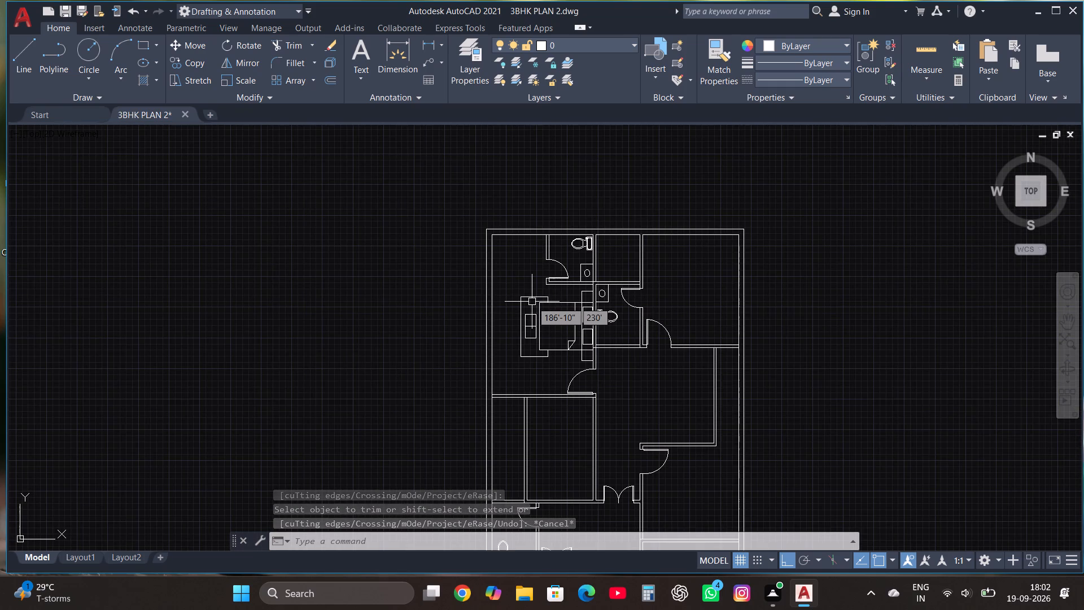
scroll(545, 226, up, 2)
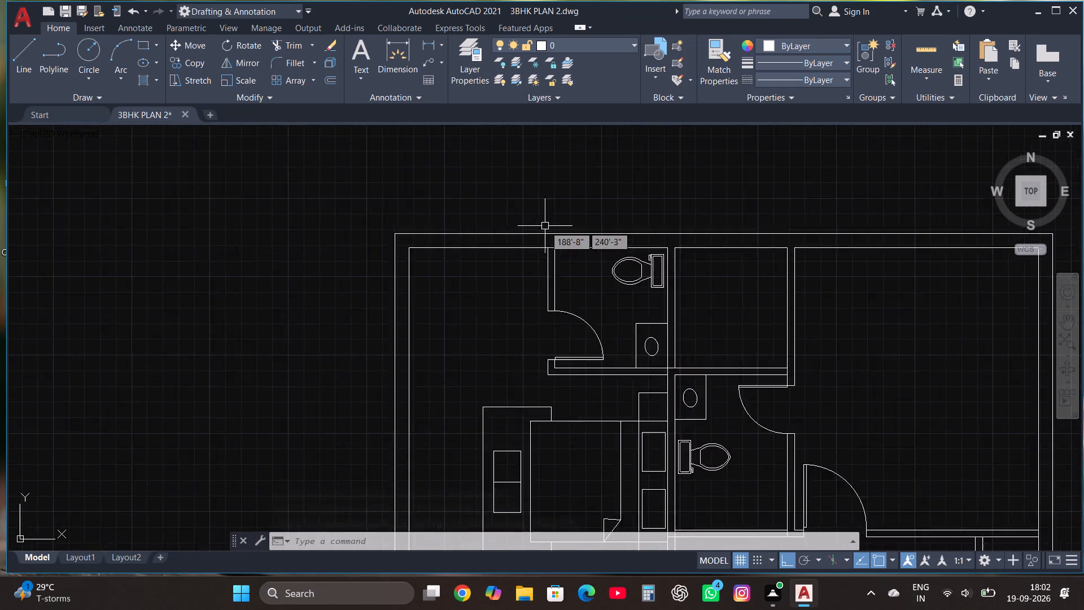
scroll(545, 226, up, 1)
click(141, 41)
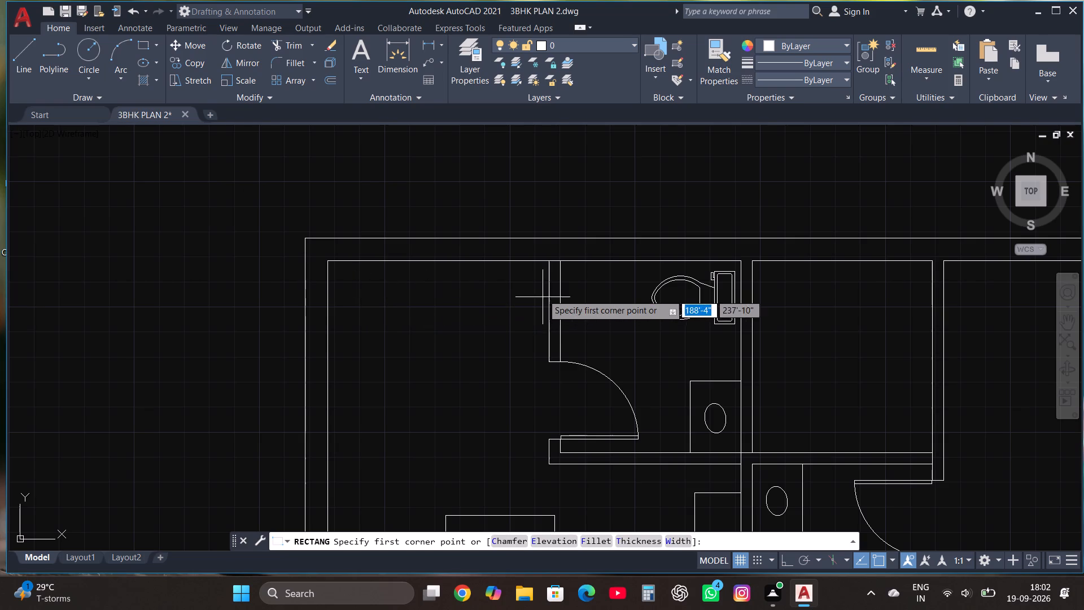
click(548, 262)
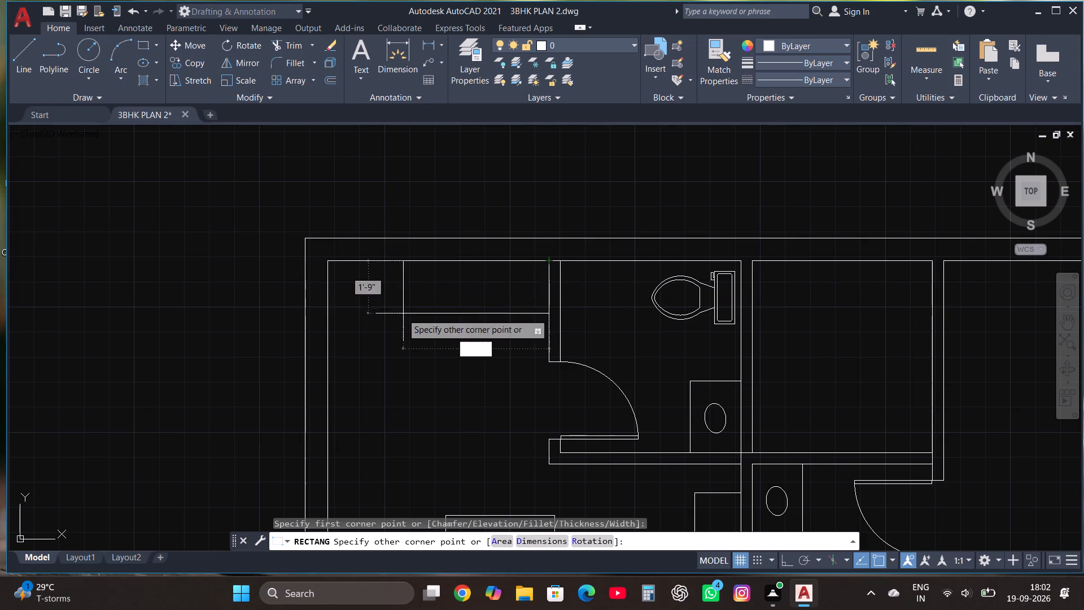
double_click(327, 323)
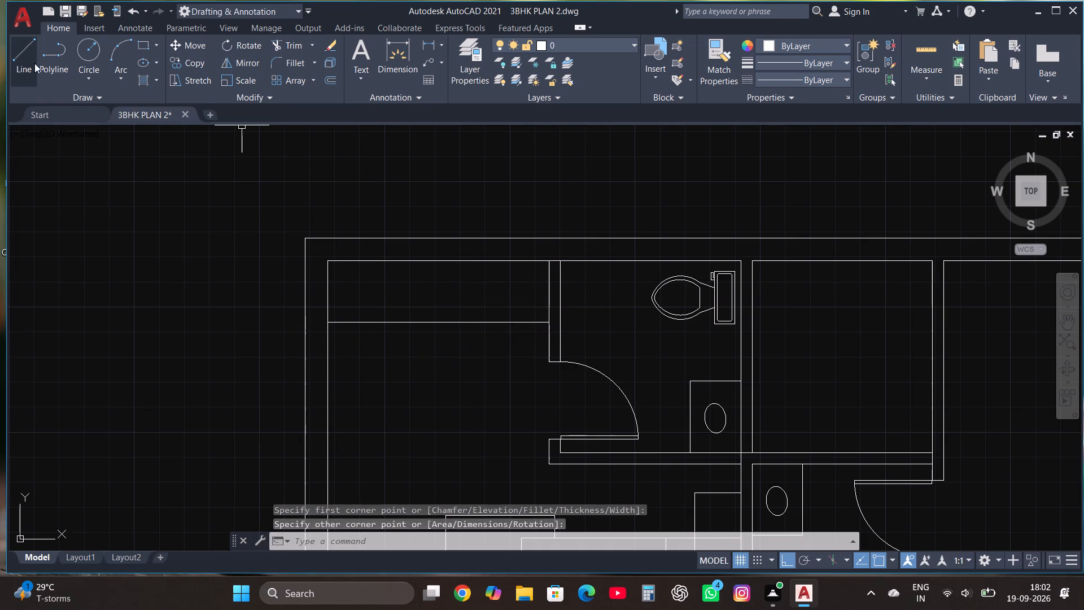
Draw a diagonal line across the wardrobe from its lower-left corner to its upper-right corner.
click(23, 51)
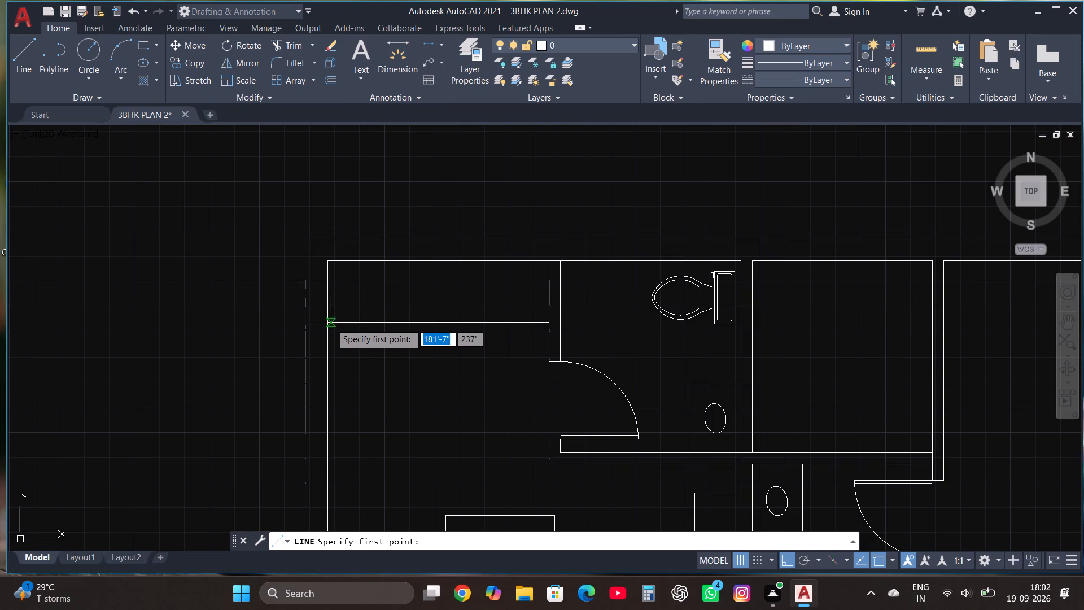
click(324, 323)
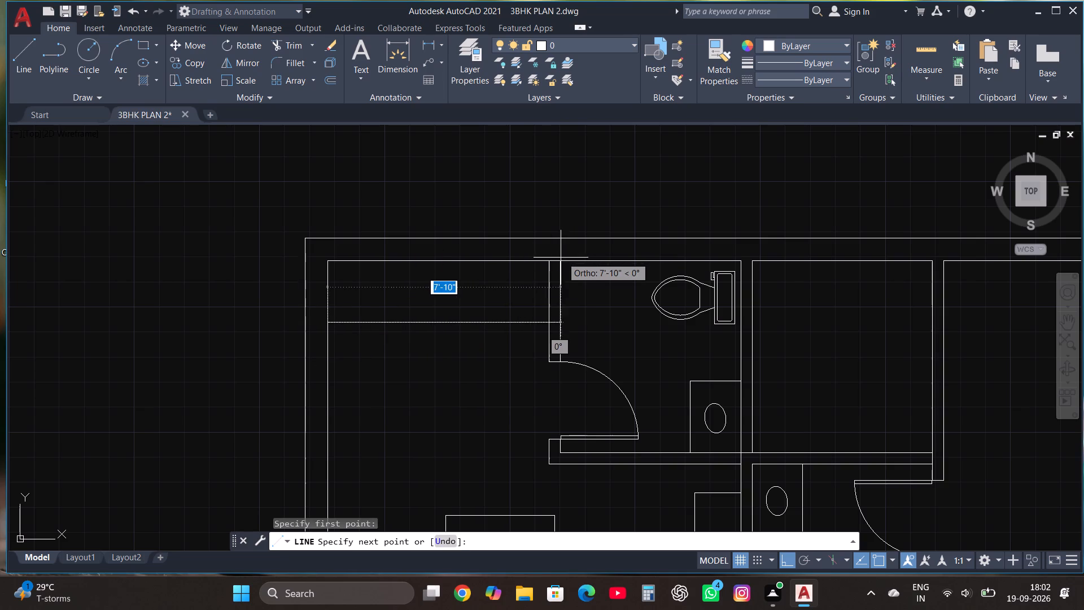
double_click(548, 260)
key(Escape)
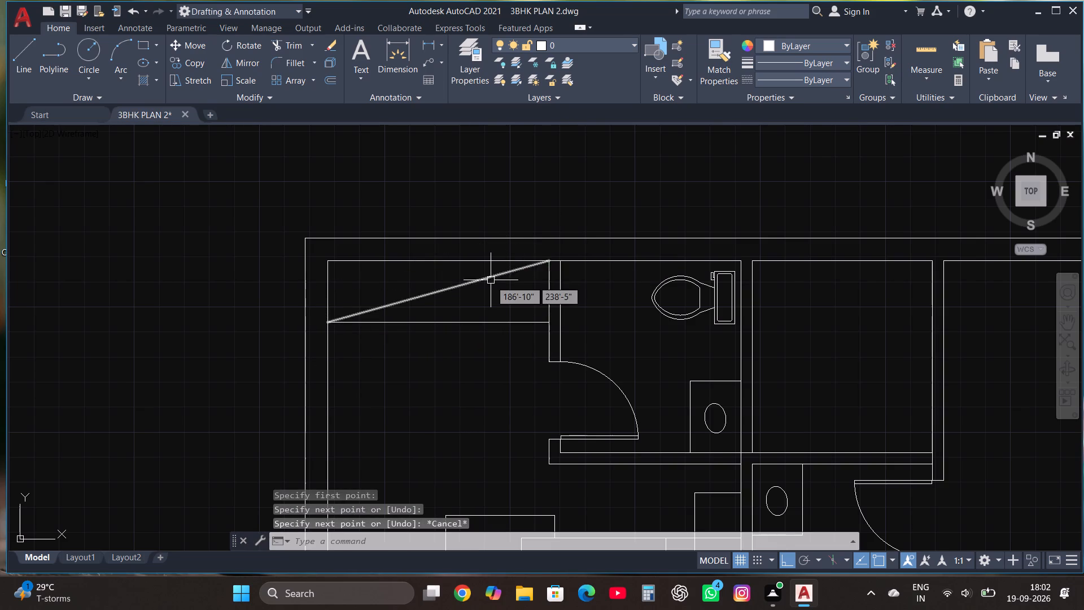
Draw a wardrobe rectangle about 13' by 2'-3" along the top wall of the upper-right bedroom, spanning from partition to outer wall.
scroll(491, 281, down, 3)
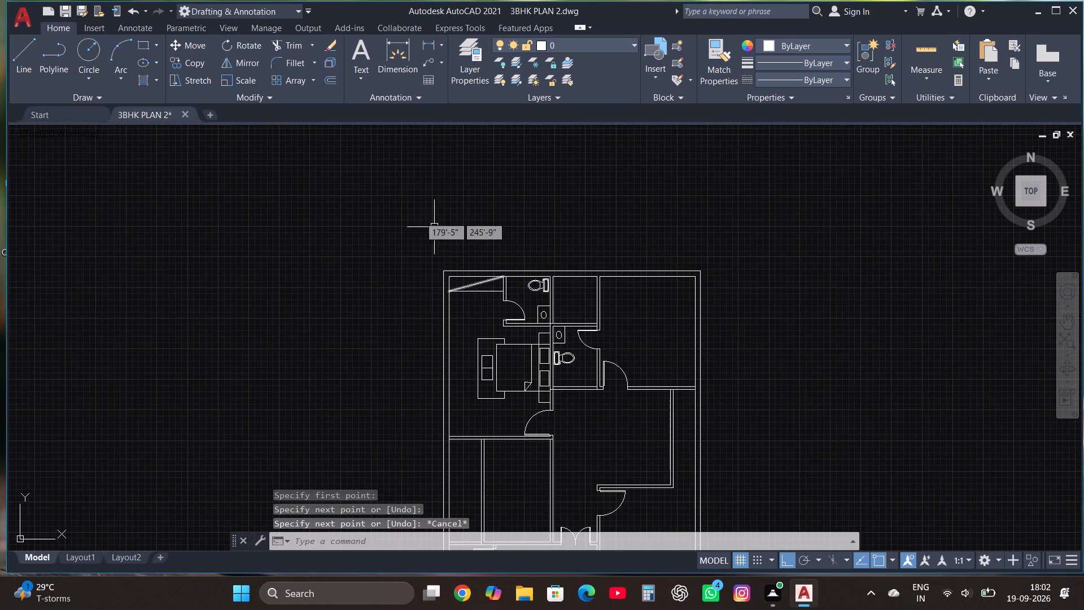
click(142, 45)
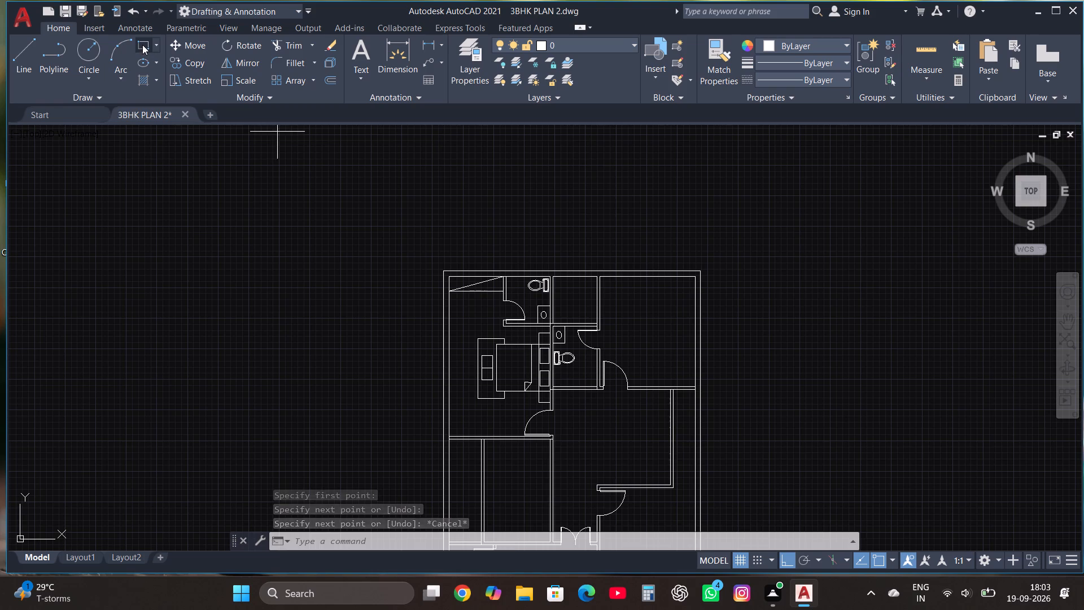
scroll(679, 256, up, 2)
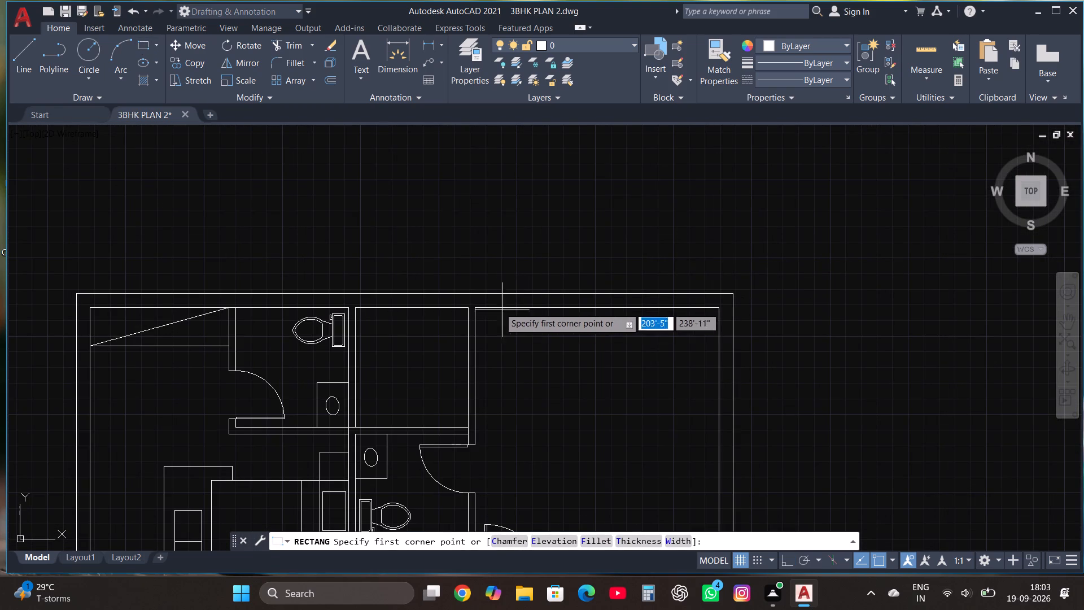
click(477, 310)
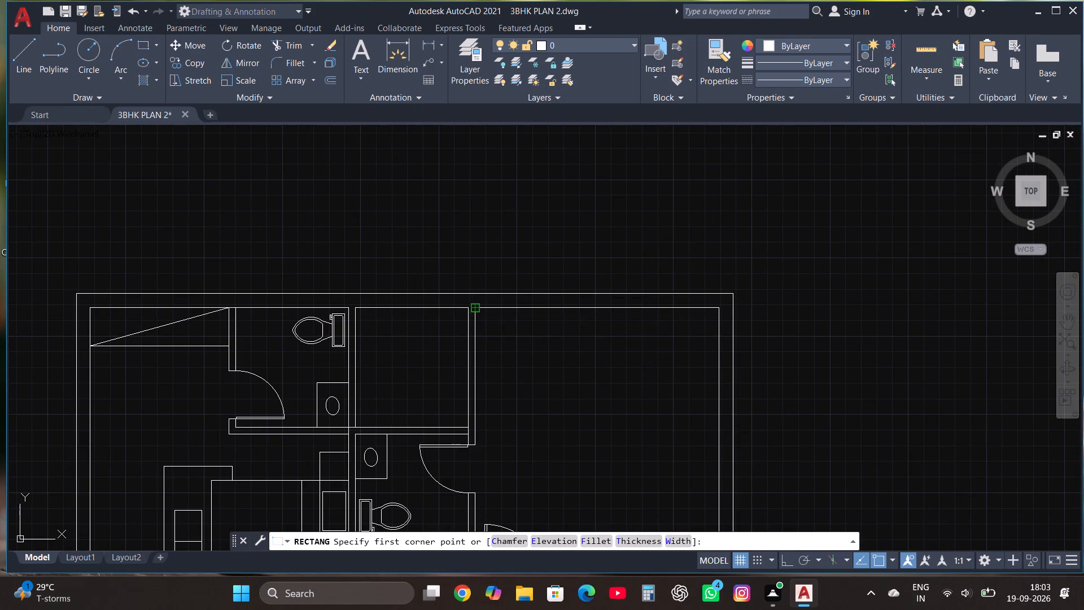
click(719, 350)
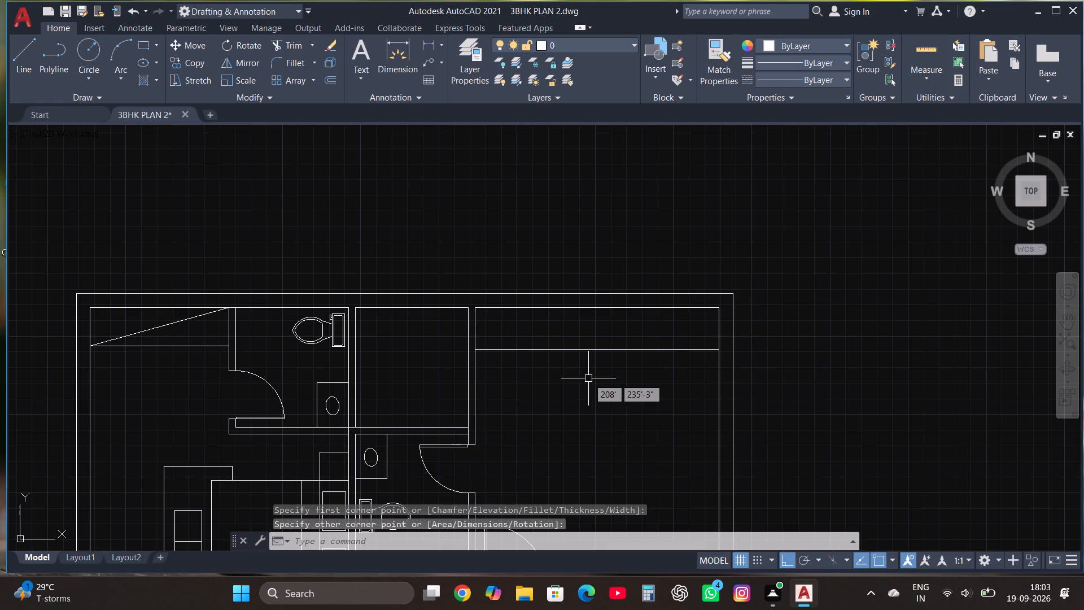
Start a line for the diagonal across the upper-right bedroom's wardrobe.
click(19, 53)
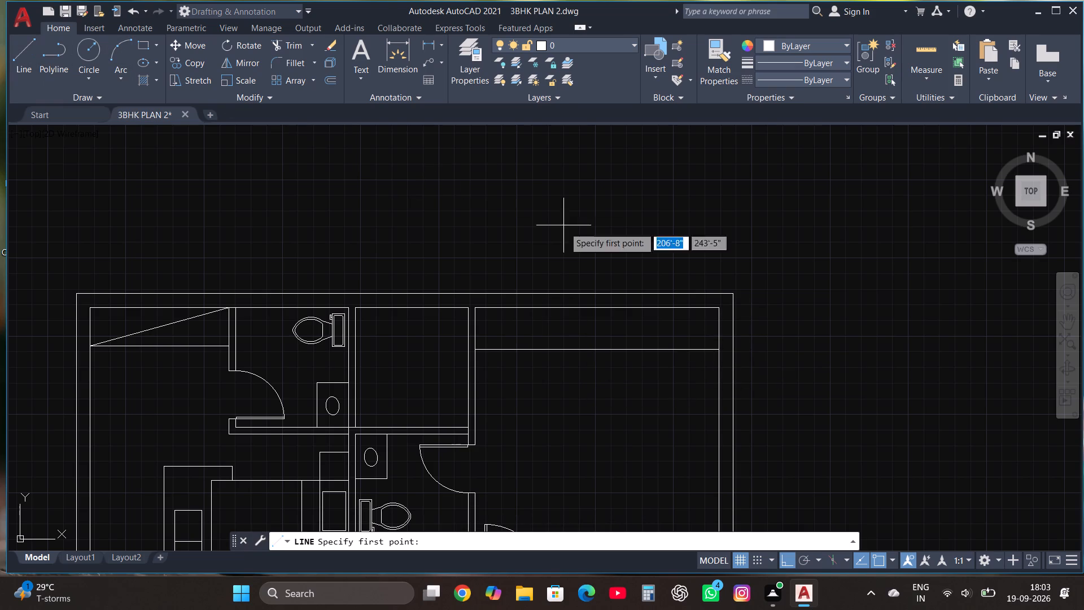
Draw a vertical divider across the upper-right bedroom's wardrobe, right of its middle, and trim the part extending below the wardrobe's front edge.
double_click(632, 307)
click(632, 385)
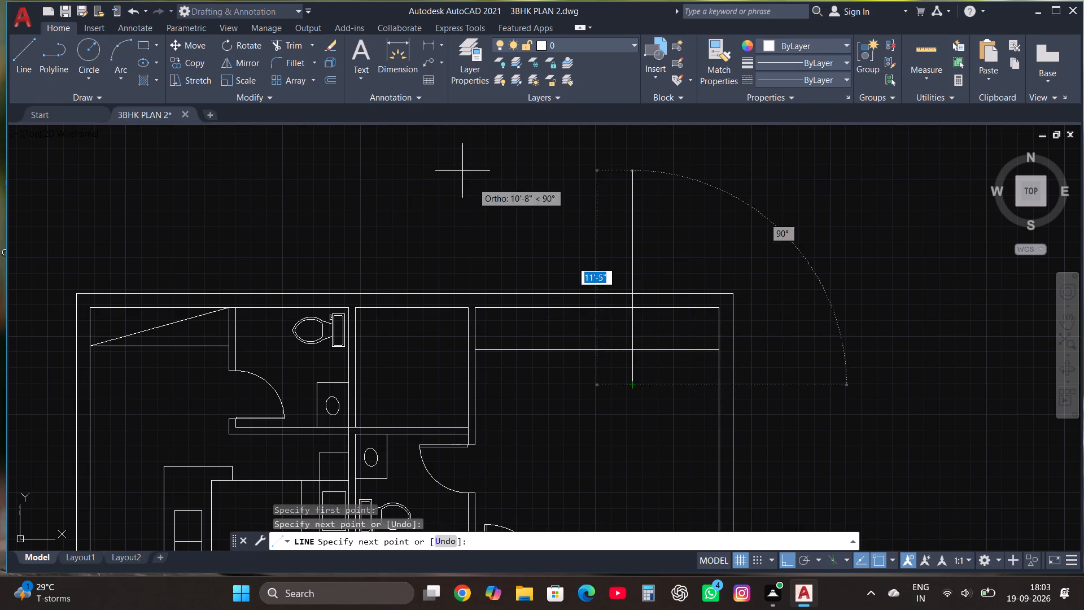
click(296, 45)
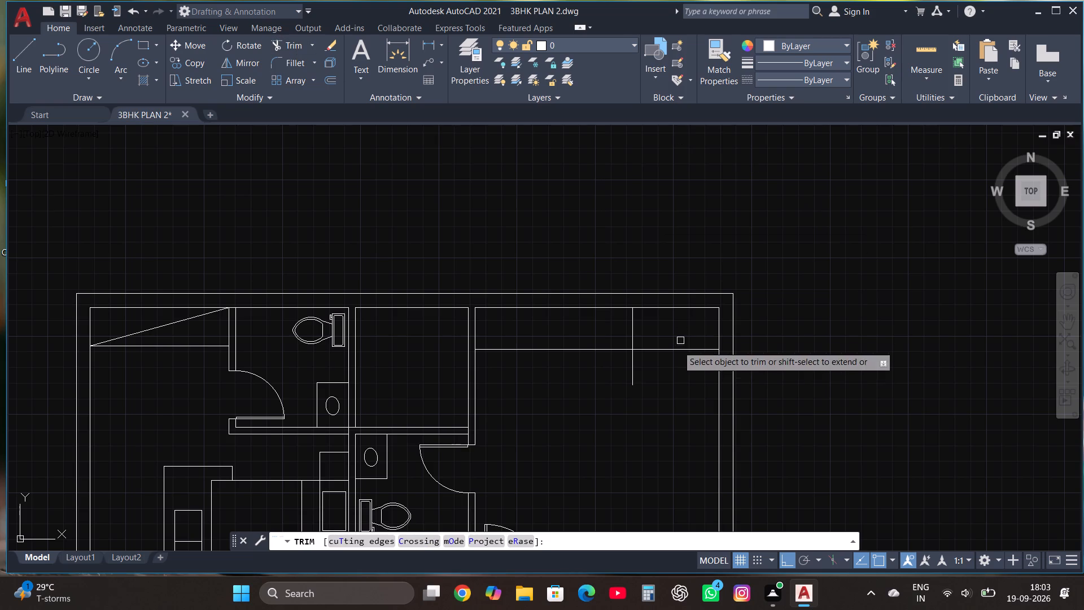
click(630, 372)
key(Escape)
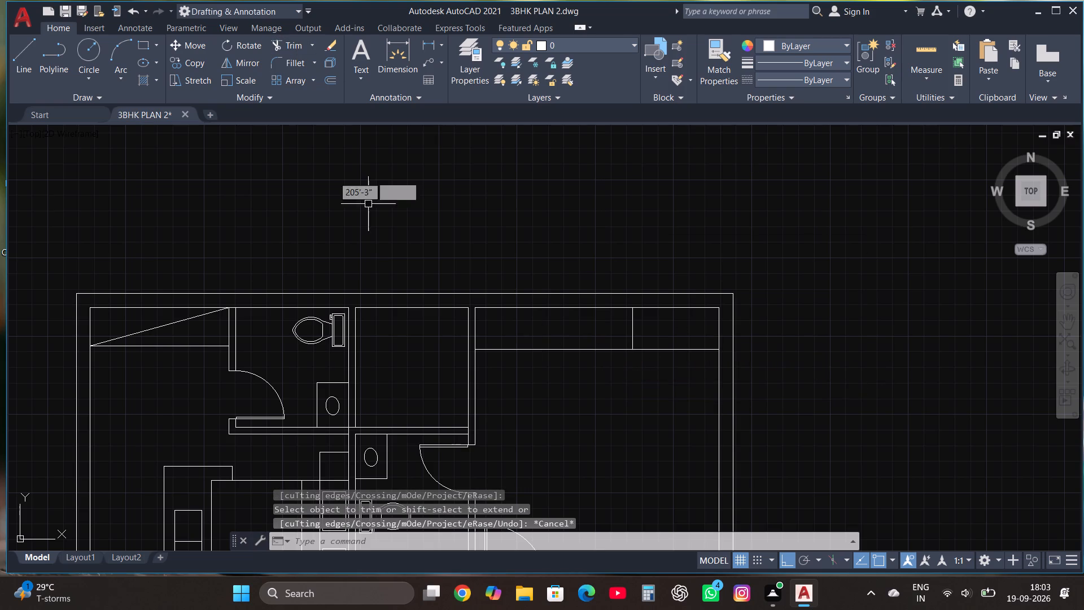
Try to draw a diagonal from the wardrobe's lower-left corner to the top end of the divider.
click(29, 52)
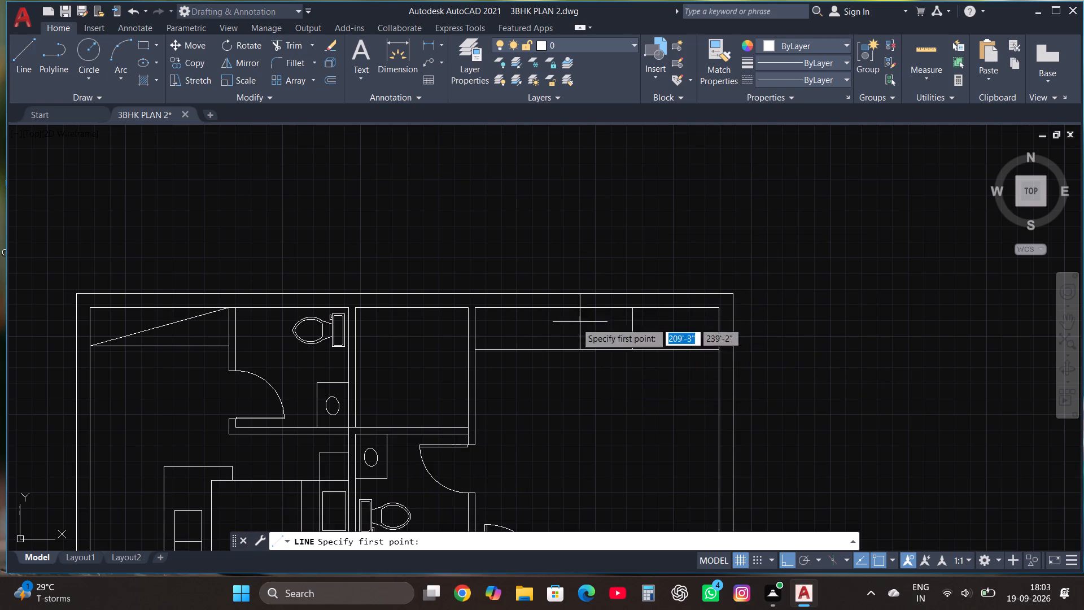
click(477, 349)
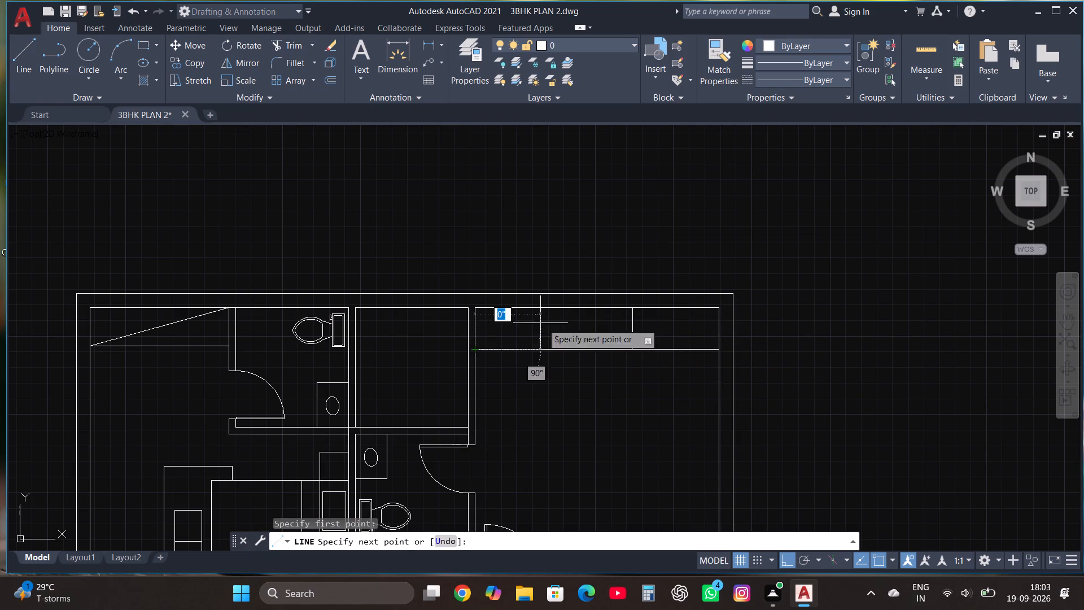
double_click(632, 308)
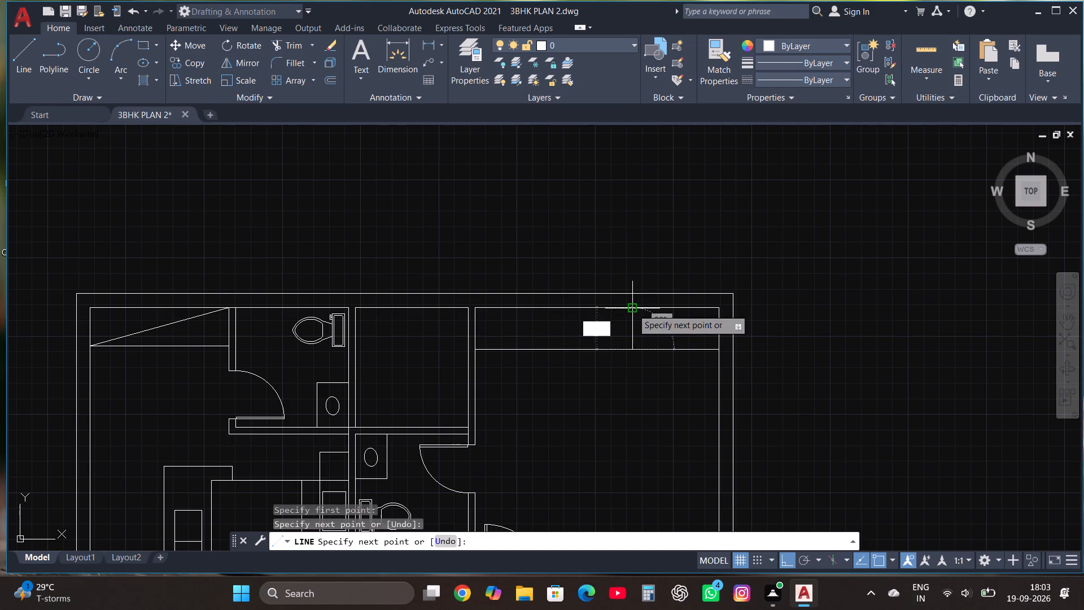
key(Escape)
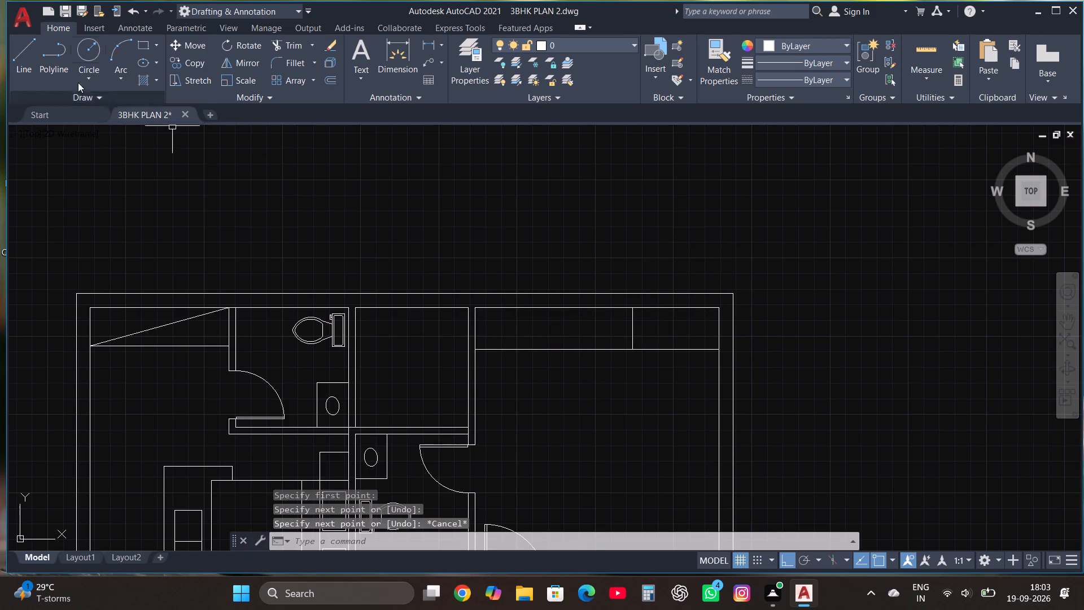
With Ortho off, draw a diagonal about 8'-8" long from the divider's top end to the wardrobe's lower-left corner.
click(28, 49)
scroll(705, 374, up, 1)
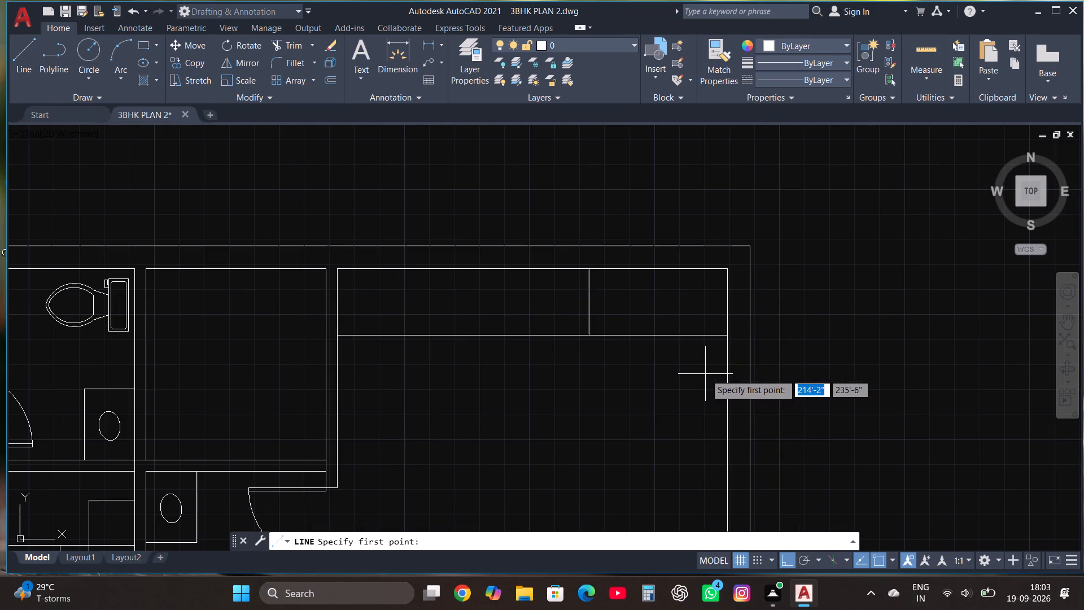
click(587, 268)
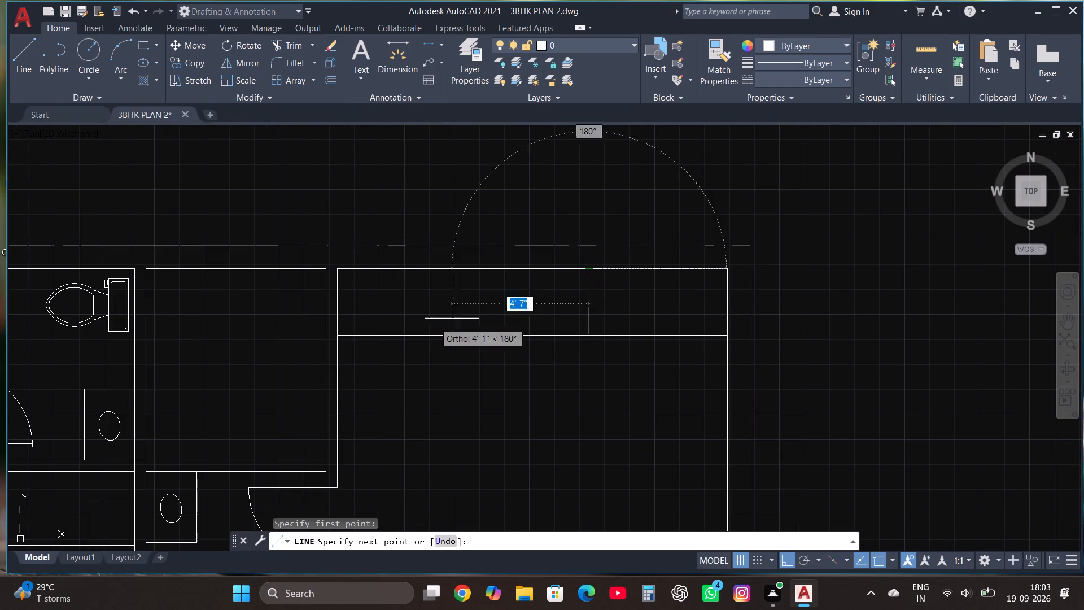
key(F8)
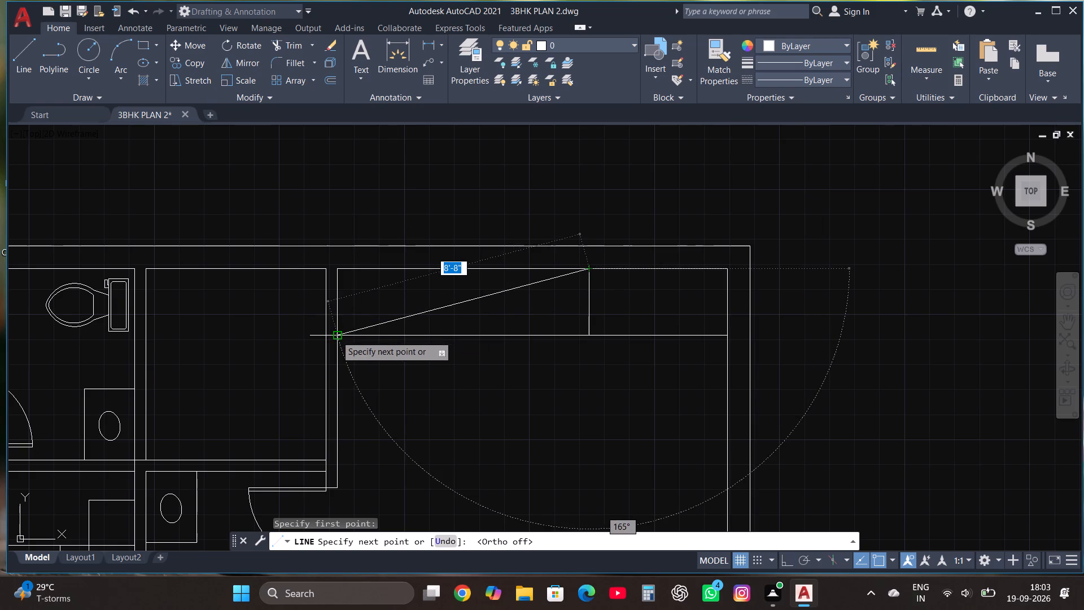
click(339, 332)
scroll(640, 389, down, 1)
key(Escape)
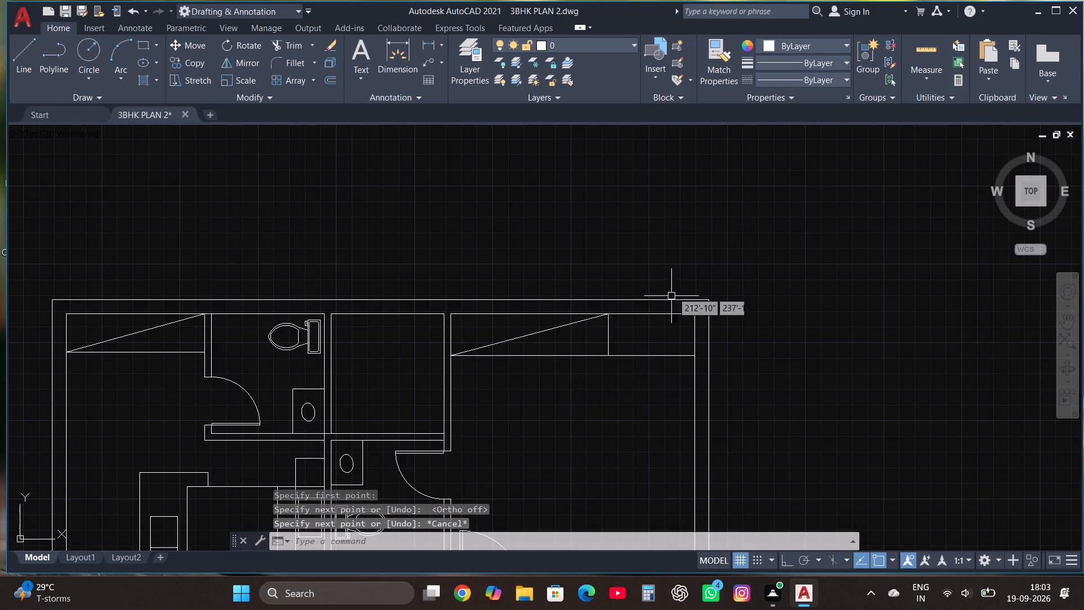
Draw a lamp circle of about 5" radius on the bed's upper bedside table and shift it slightly to centre it on the table.
scroll(690, 255, down, 2)
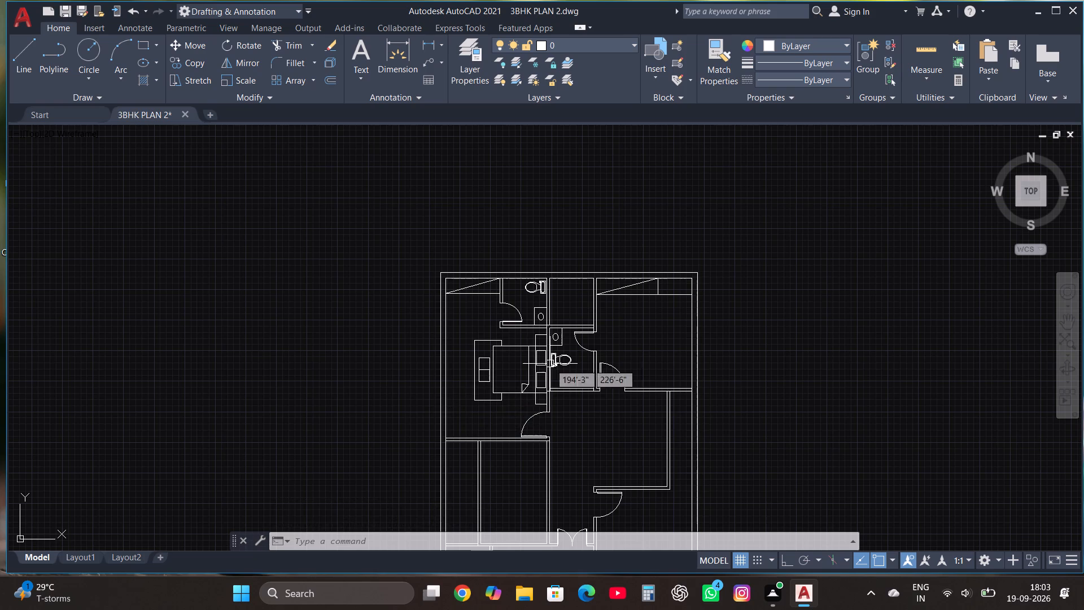
scroll(571, 347, up, 1)
scroll(523, 341, up, 2)
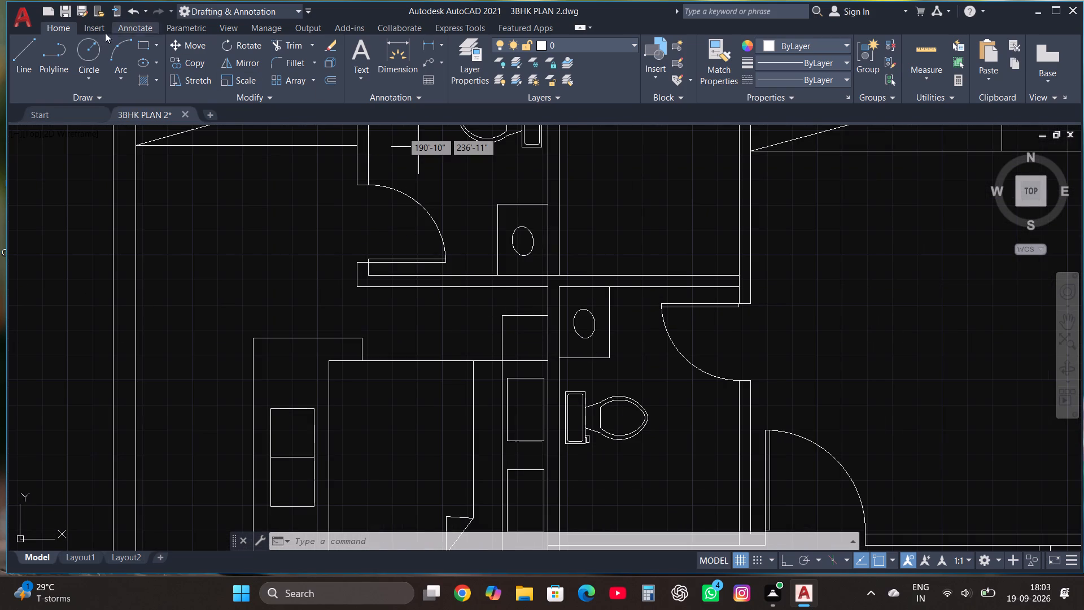
click(93, 54)
scroll(532, 351, up, 1)
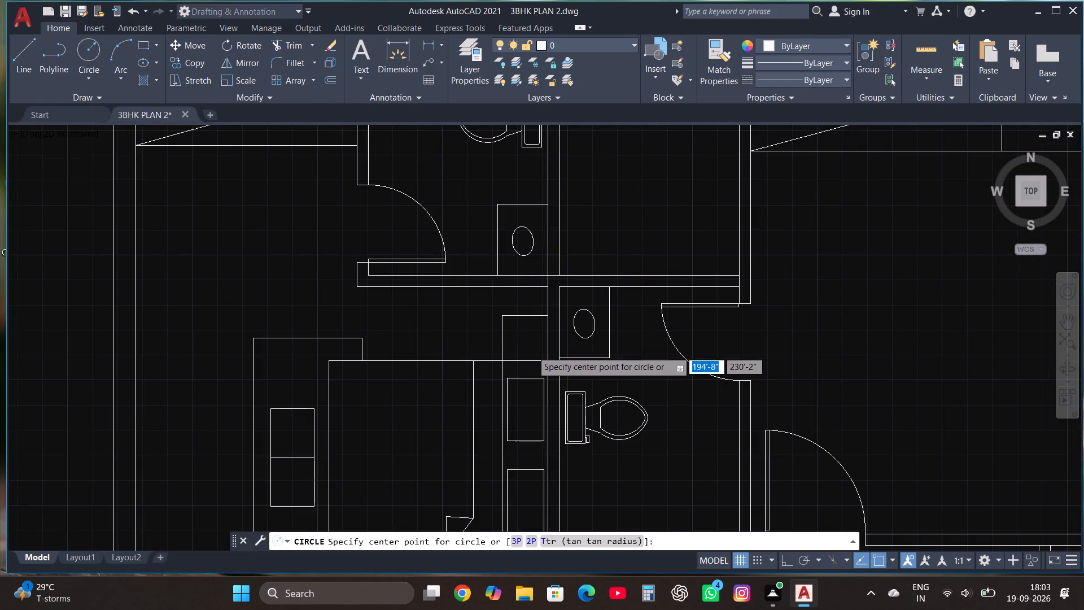
scroll(532, 351, up, 1)
click(508, 325)
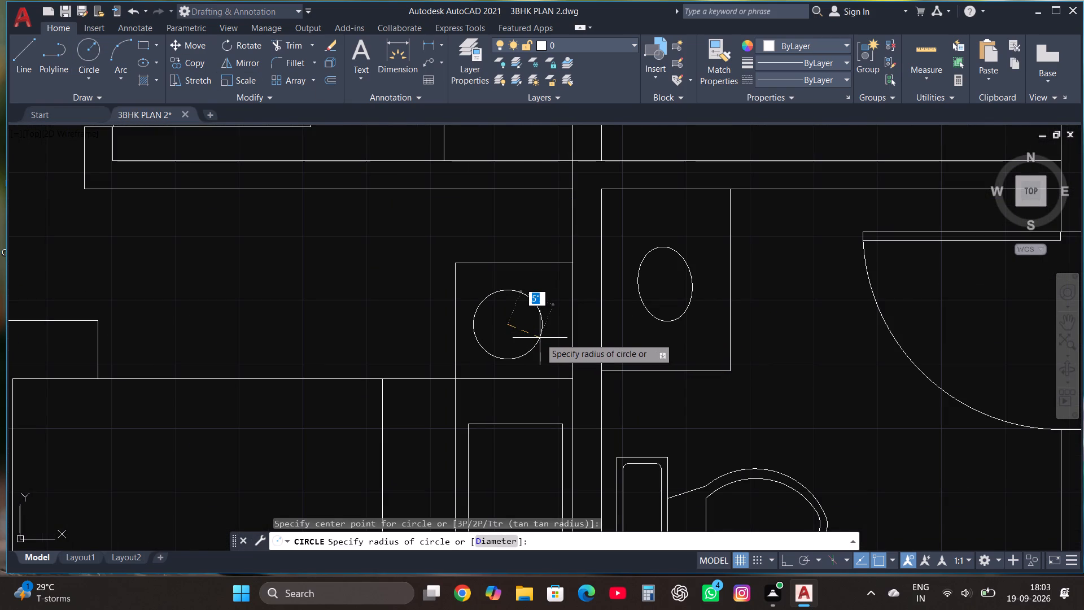
click(540, 338)
click(506, 288)
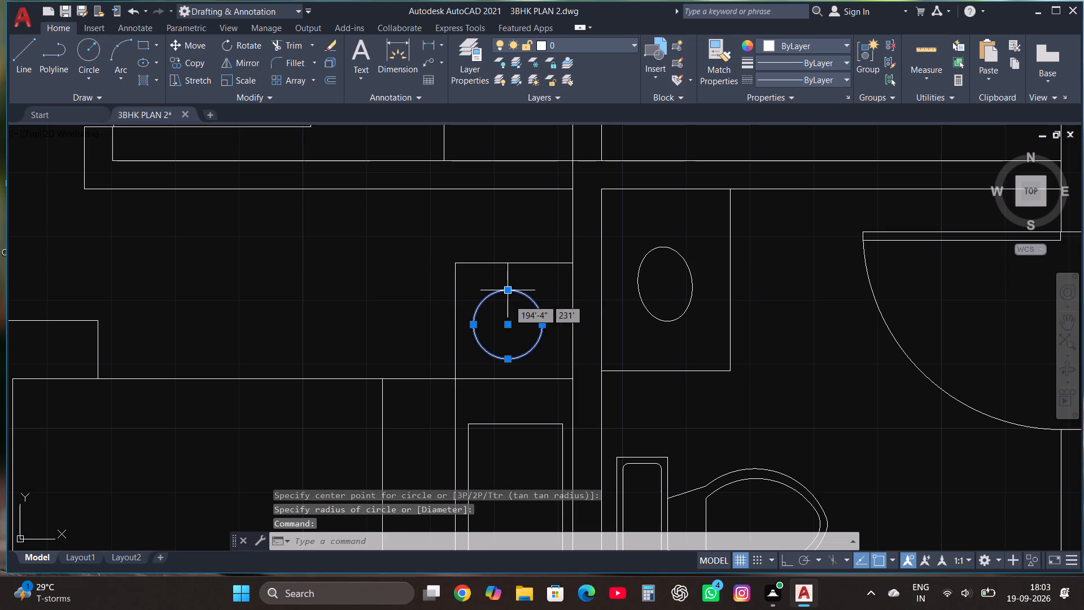
click(509, 326)
click(516, 322)
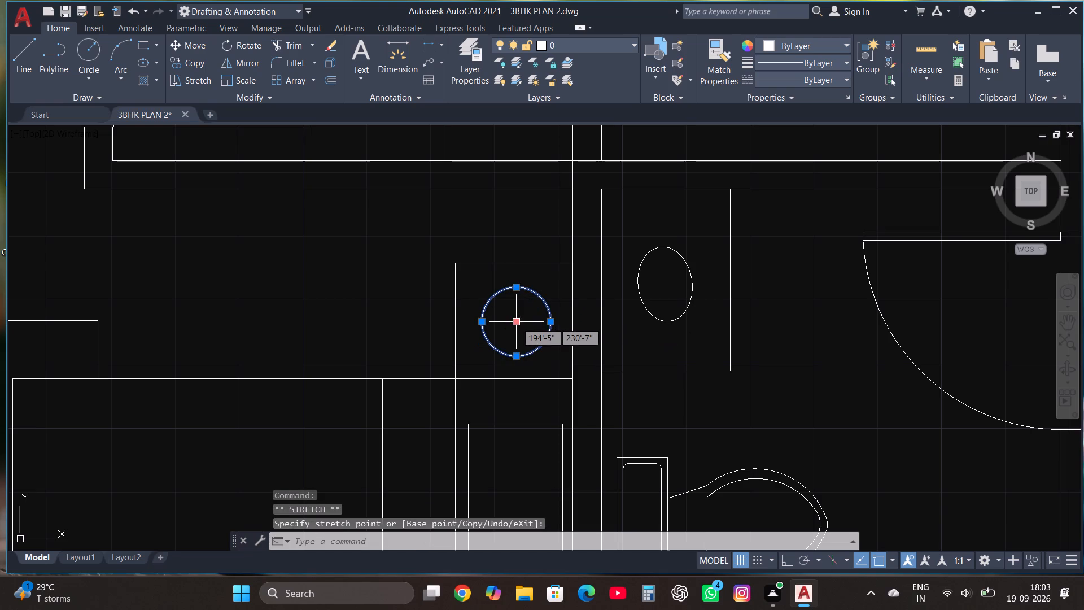
key(Escape)
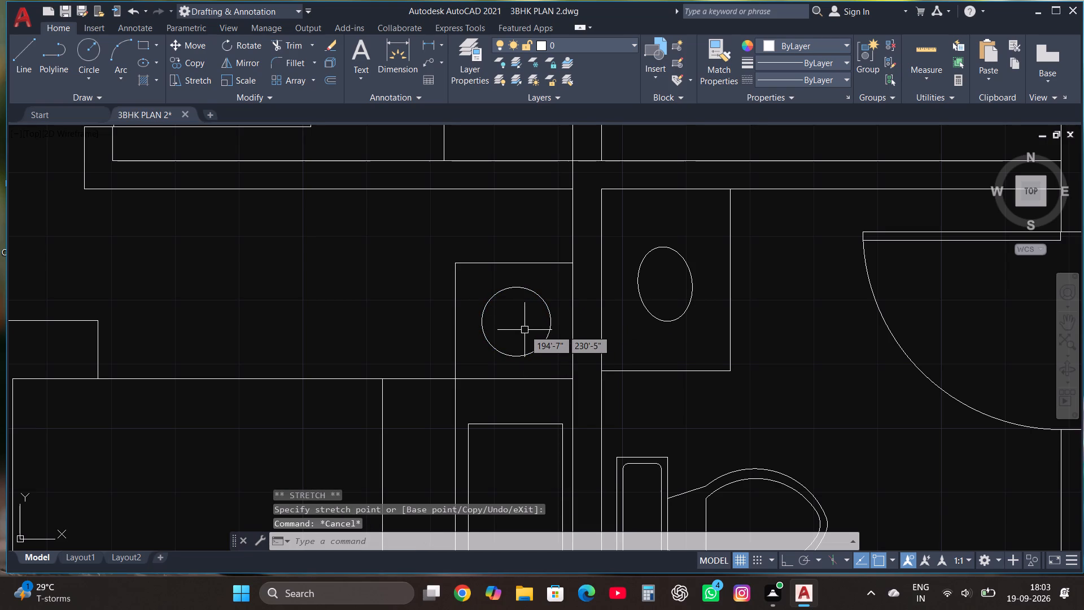
Draw a horizontal and a near-vertical line, each about 11" long, across the lamp circle through its centre.
scroll(524, 330, up, 1)
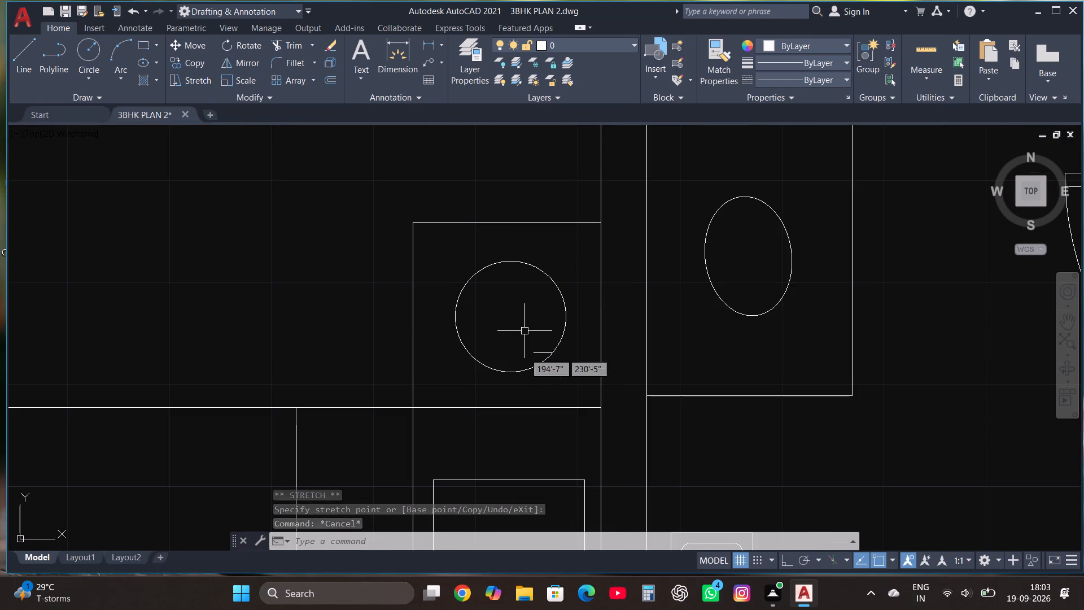
click(31, 45)
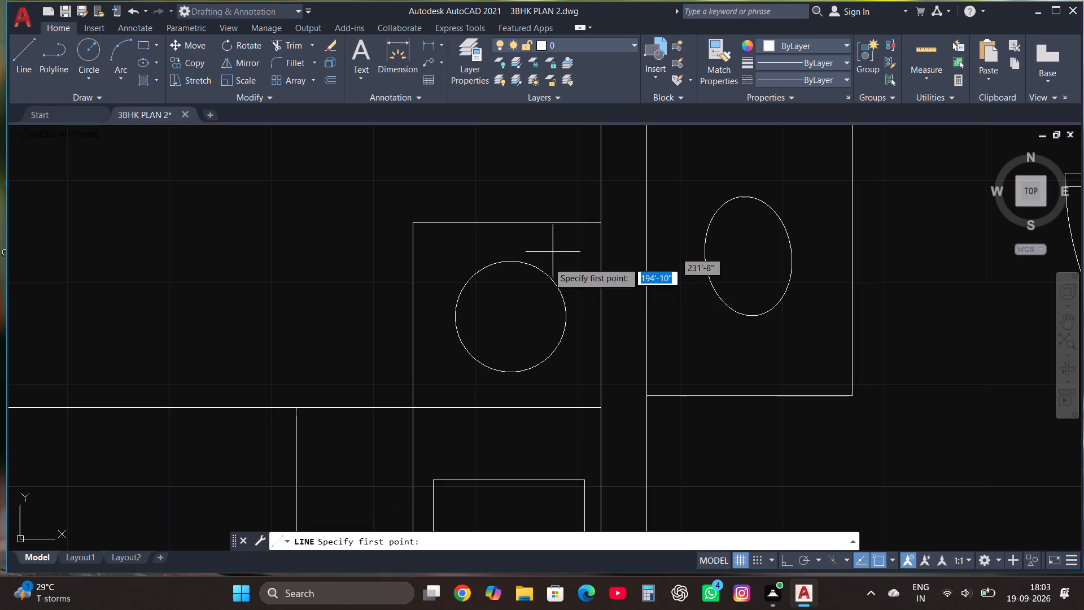
click(452, 316)
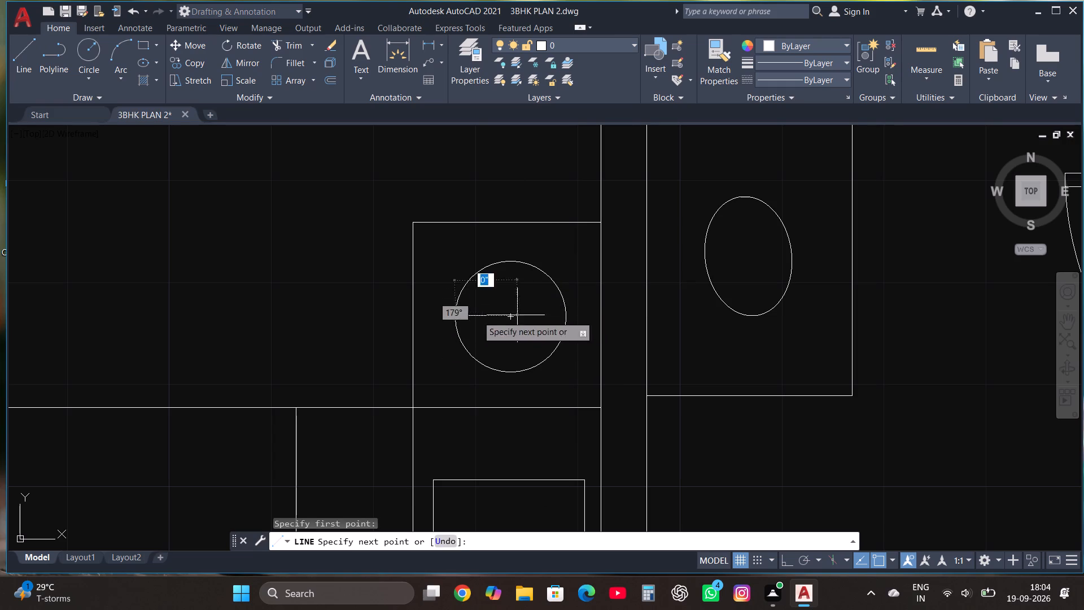
key(F8)
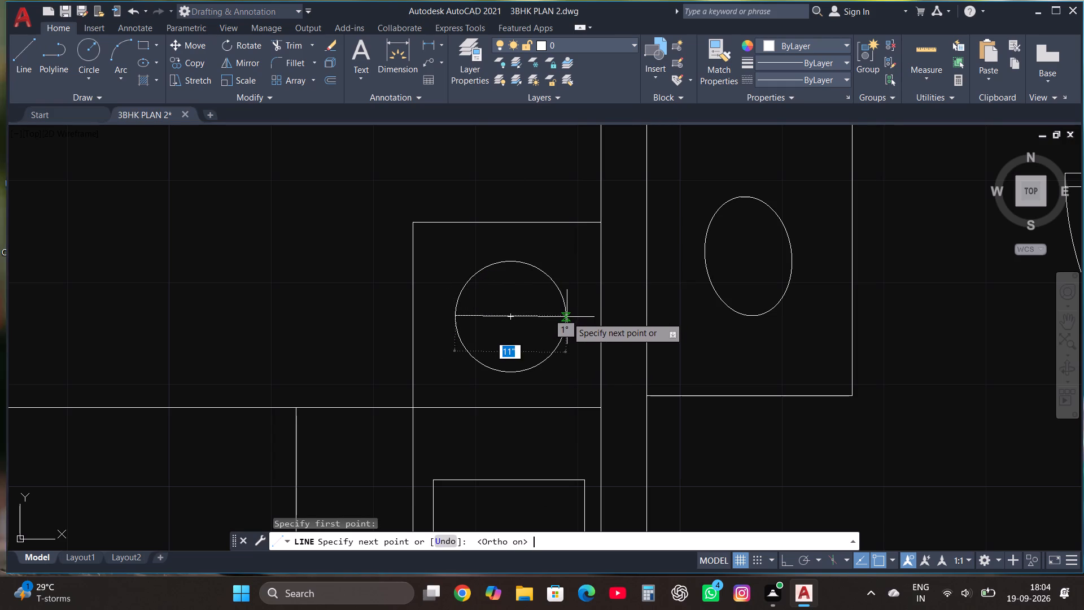
click(566, 316)
key(Escape)
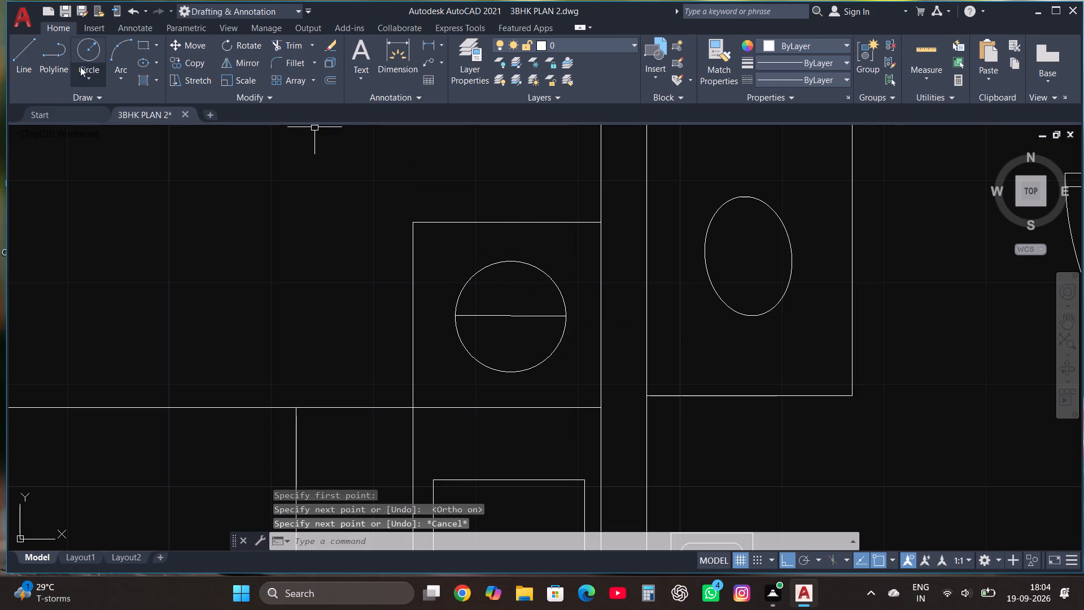
click(20, 49)
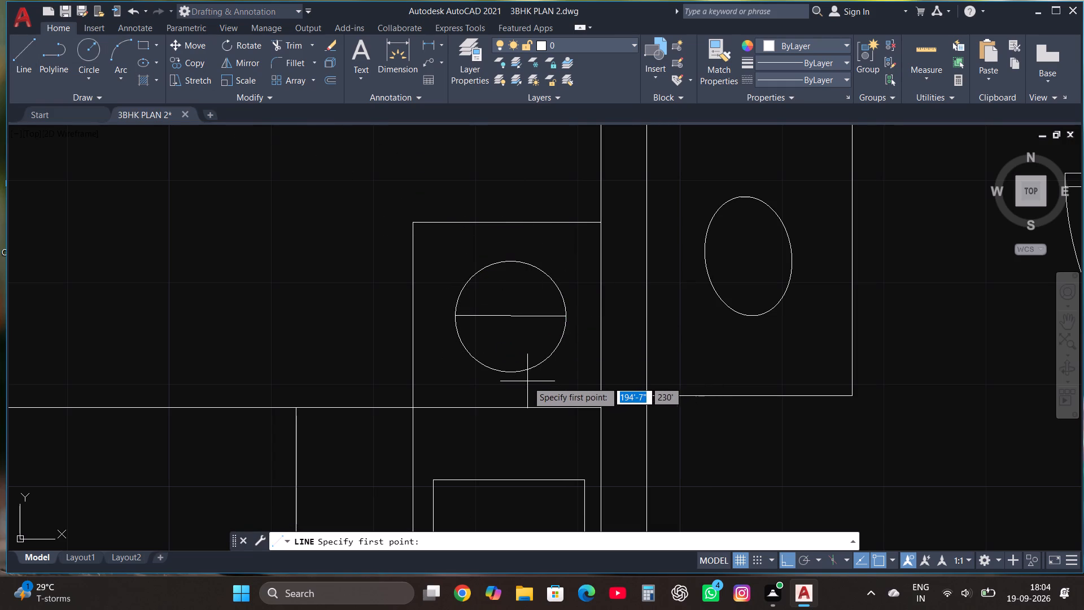
click(506, 373)
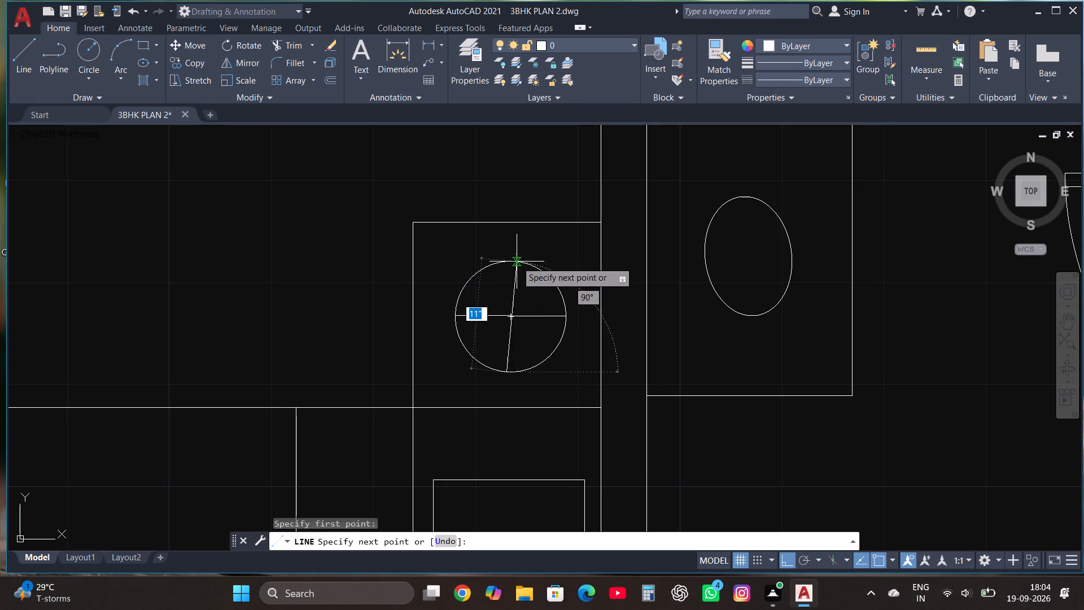
click(517, 262)
key(Escape)
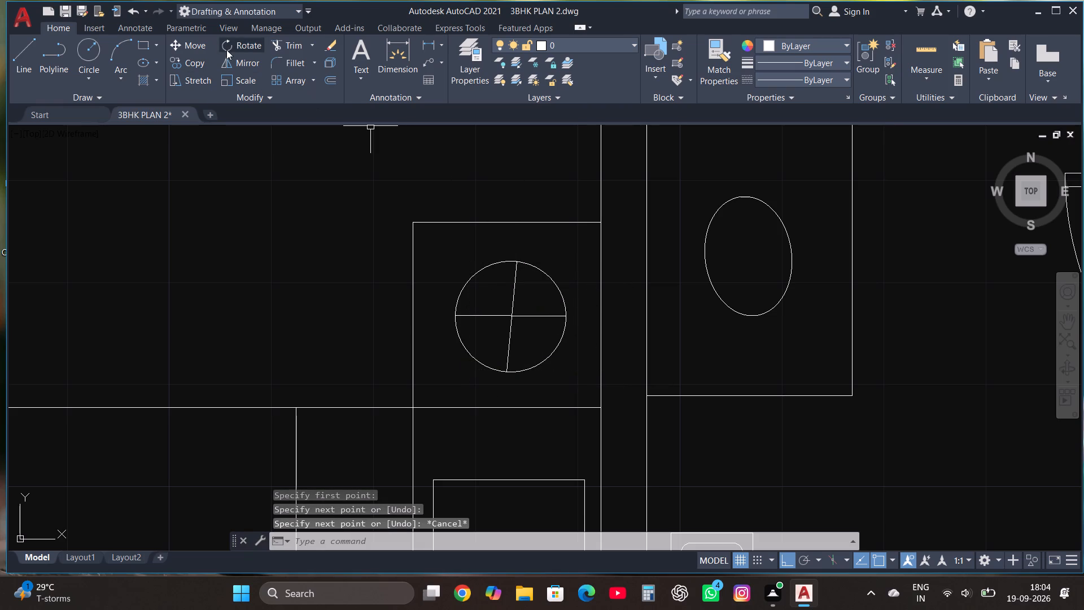
Draw two opposing diagonal lines across the lamp circle, crossing near its centre, to complete the eight-spoke symbol.
double_click(19, 53)
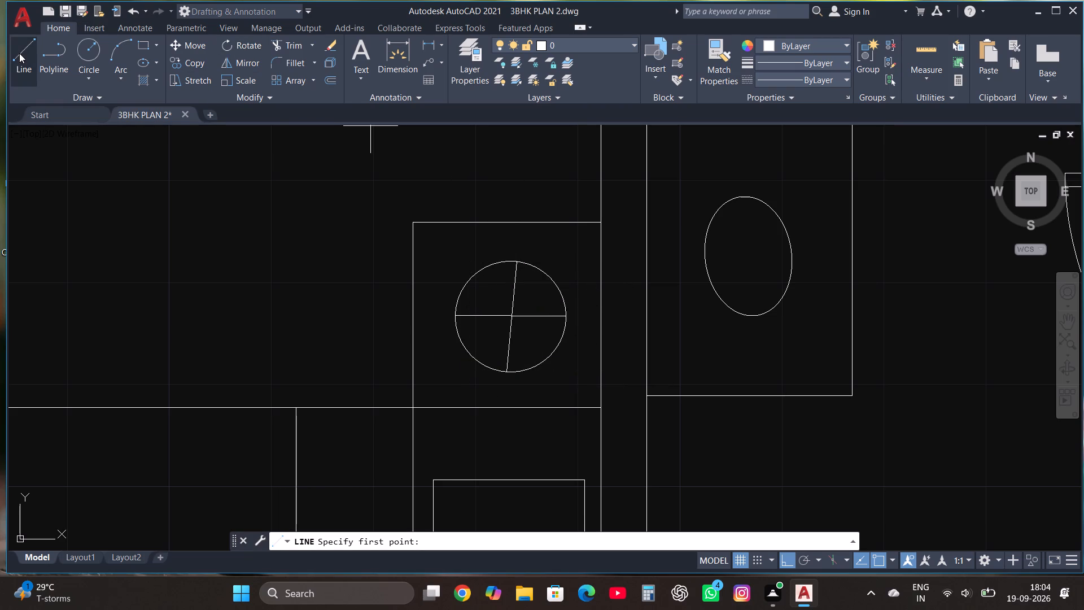
click(469, 351)
click(552, 282)
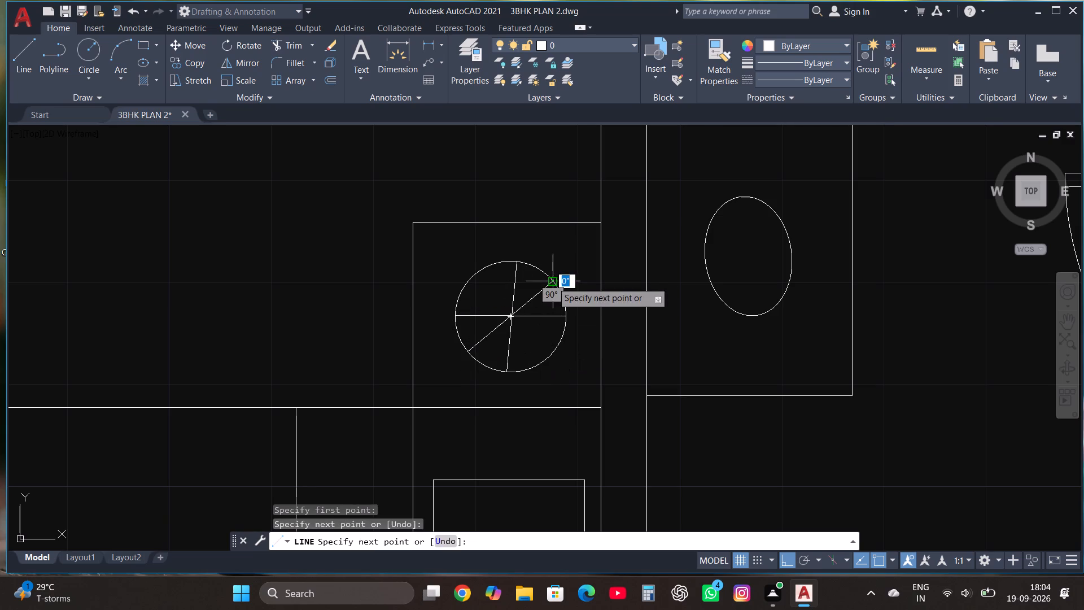
click(25, 46)
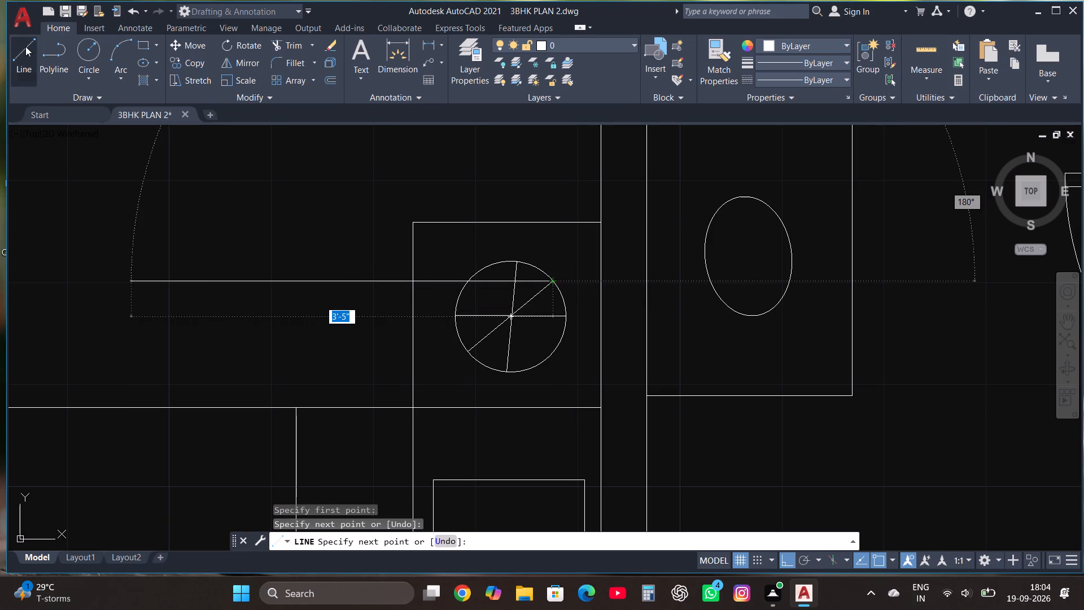
click(475, 276)
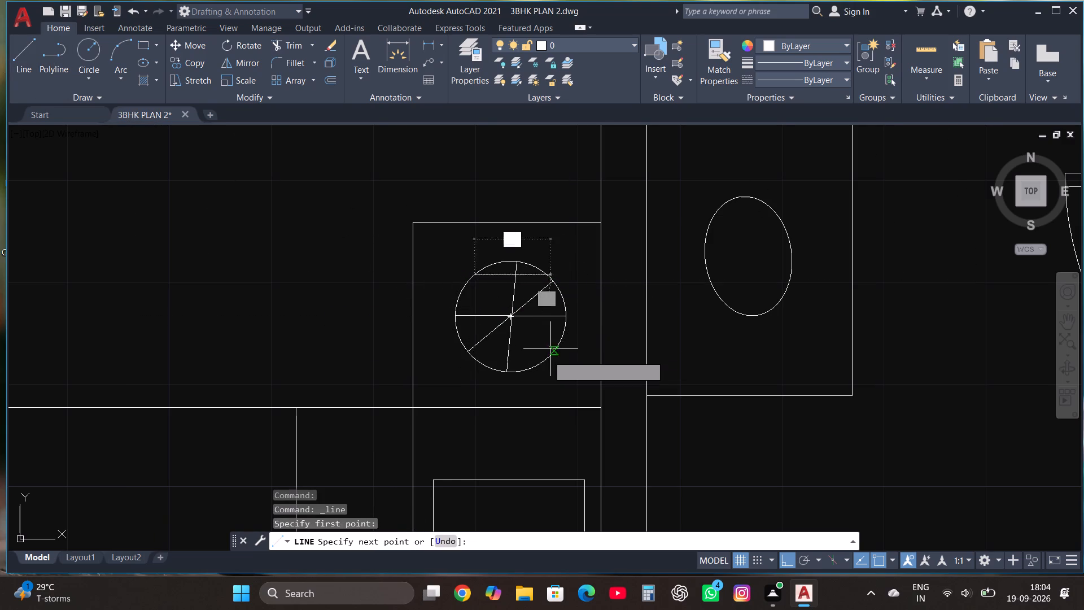
click(547, 356)
key(Escape)
Copy the eight-spoke lamp symbol from the upper bedside table about 8'-0" straight down onto the lower bedside table.
scroll(547, 356, down, 2)
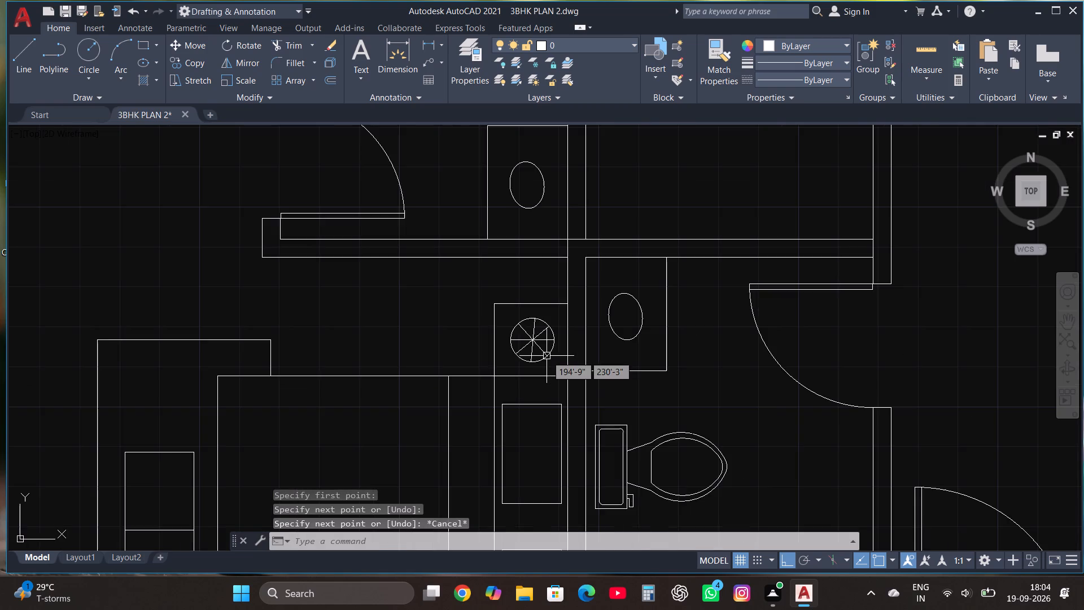
scroll(493, 371, up, 2)
click(532, 368)
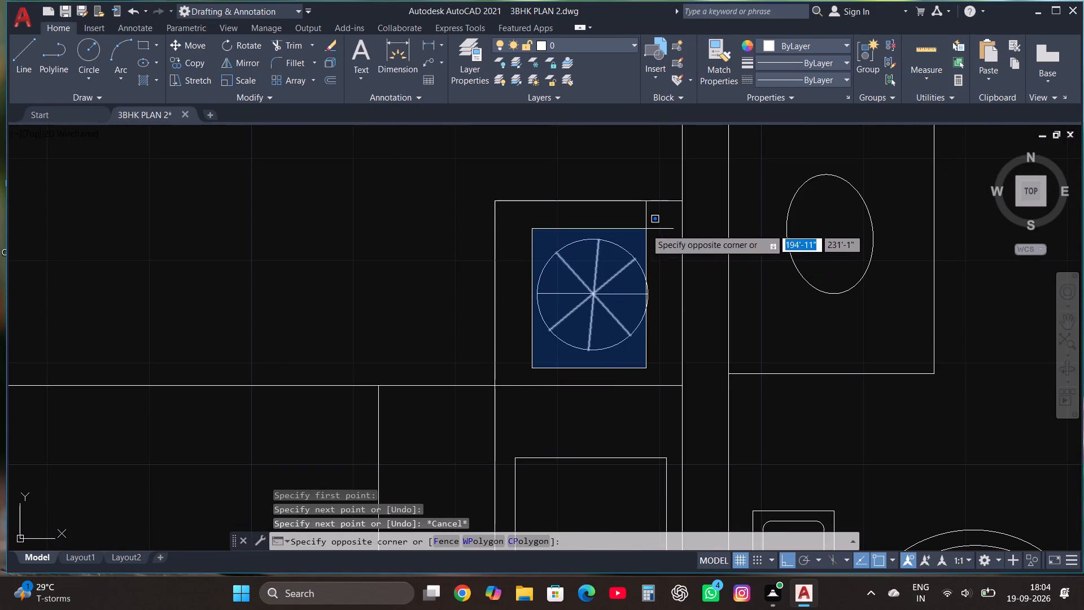
double_click(646, 229)
click(527, 387)
key(Escape)
drag(525, 373, 525, 372)
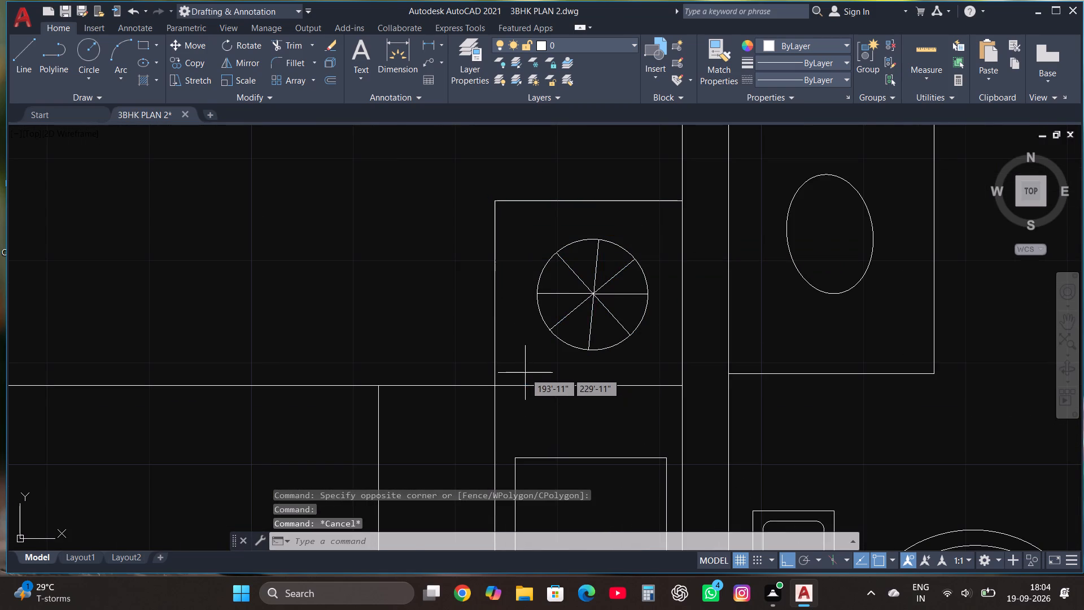
drag(525, 372, 524, 360)
click(657, 234)
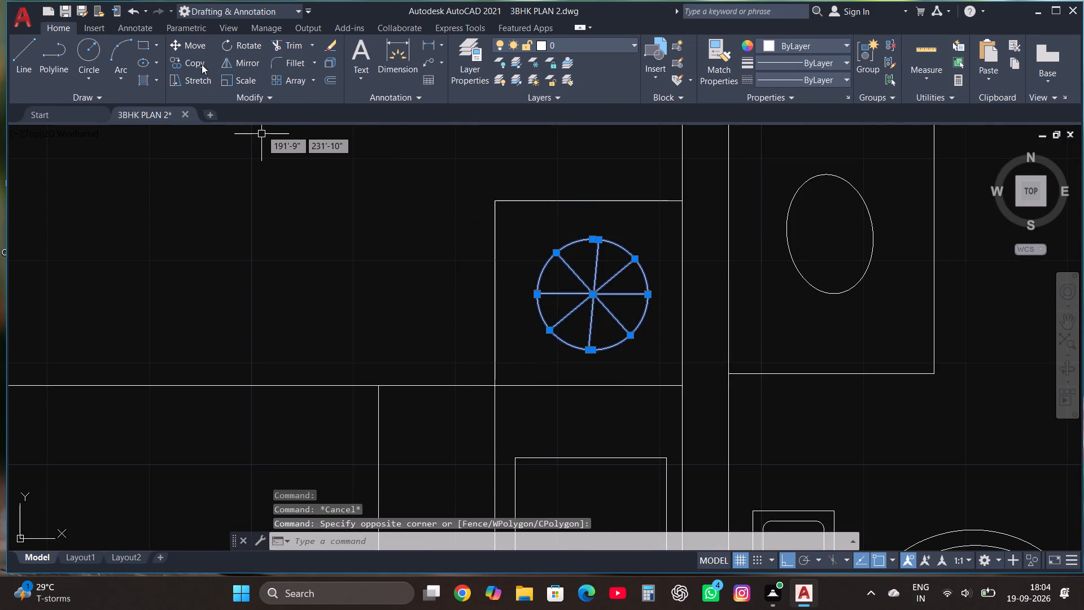
click(195, 63)
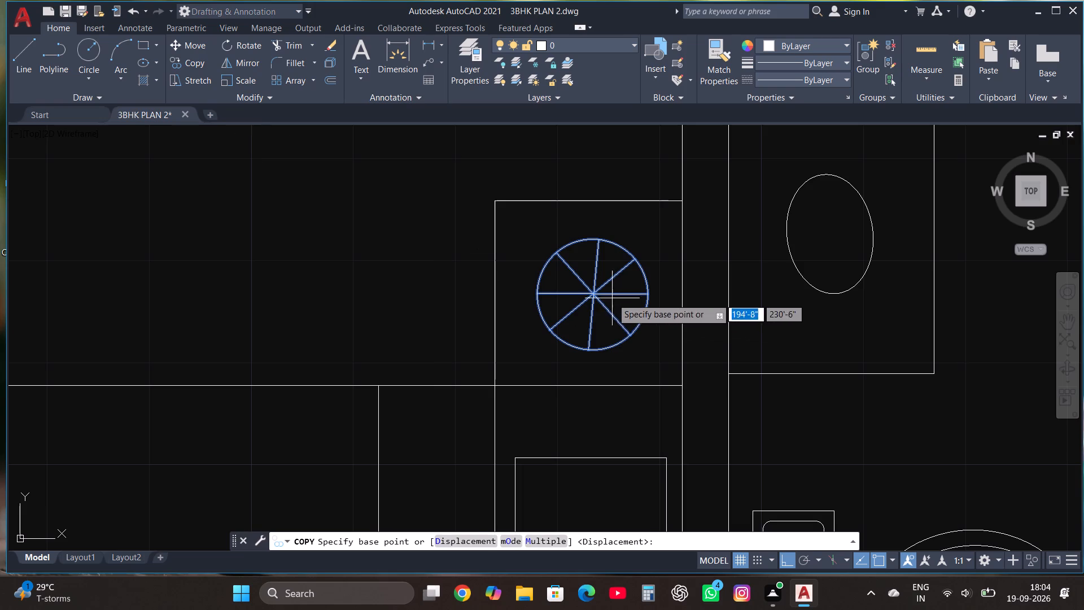
click(595, 293)
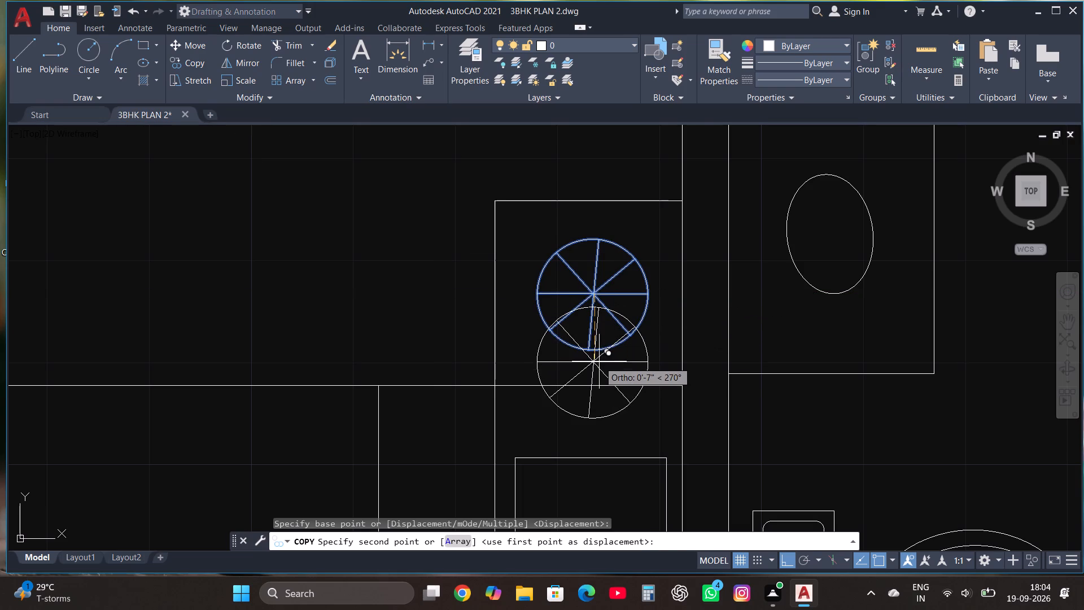
key(F8)
scroll(599, 361, down, 1)
key(F8)
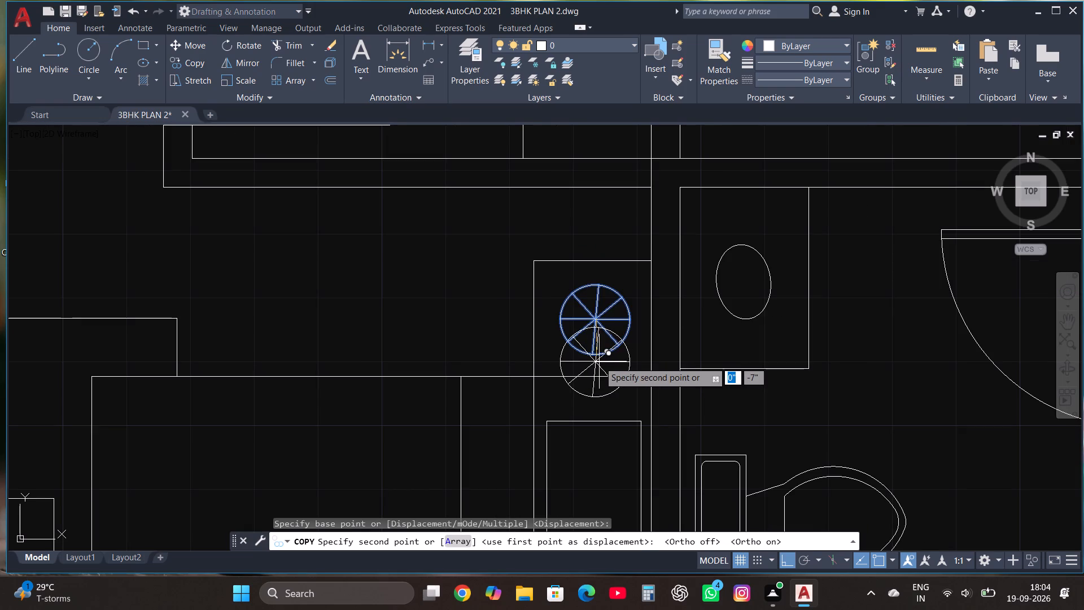
scroll(599, 361, down, 3)
scroll(597, 465, down, 1)
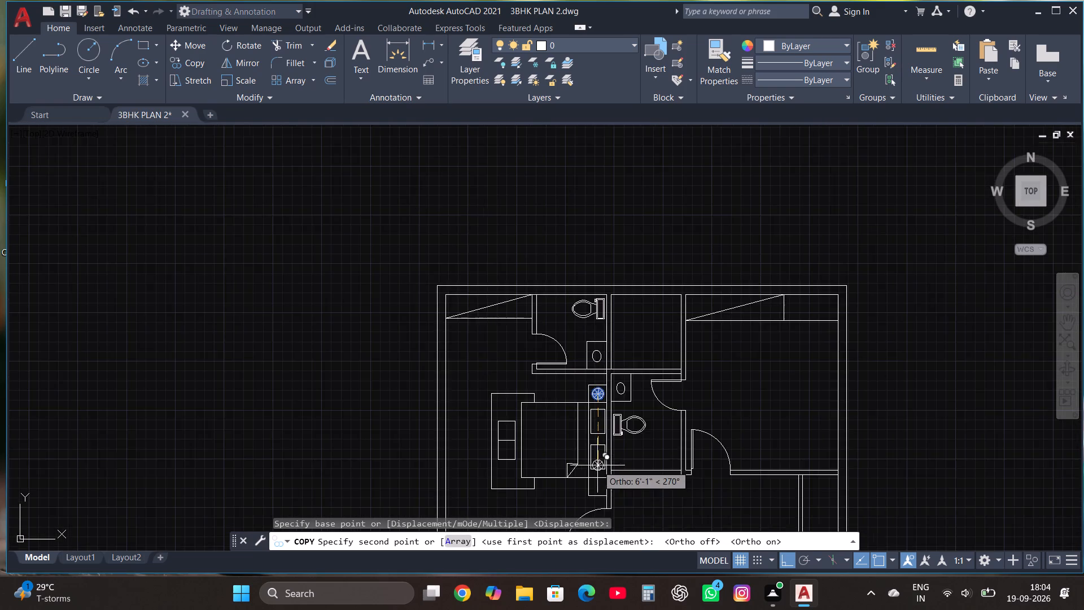
scroll(596, 482, up, 3)
scroll(598, 467, down, 1)
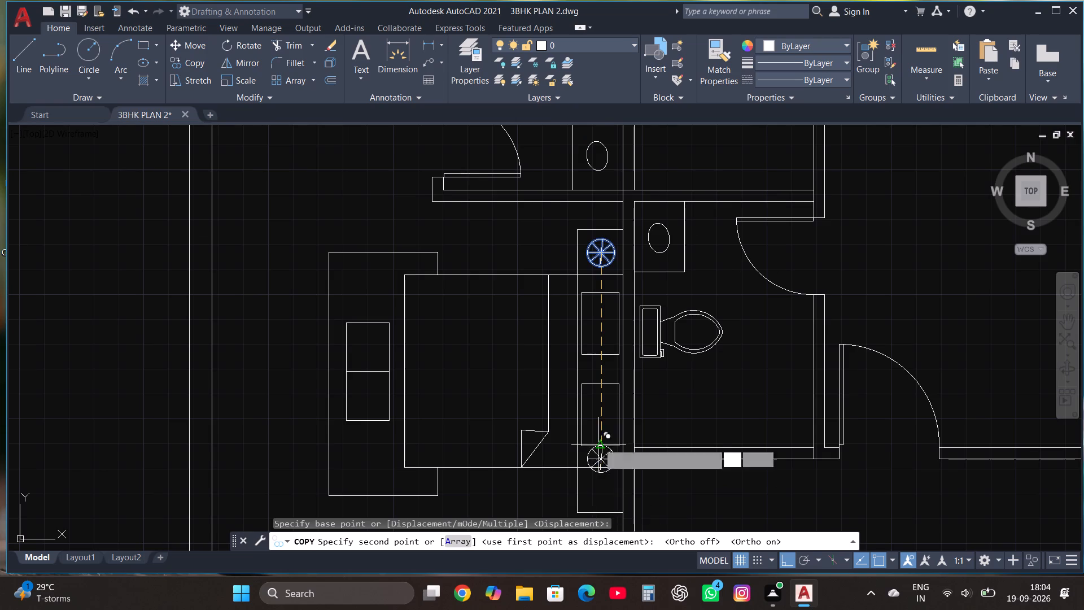
scroll(598, 430, down, 2)
scroll(596, 457, up, 4)
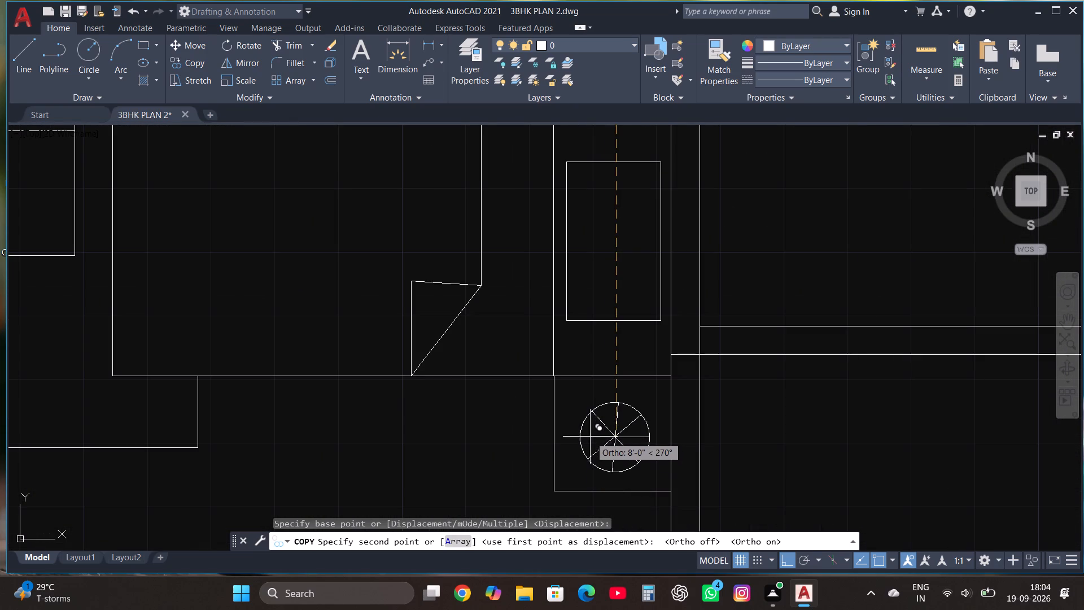
click(590, 436)
key(Escape)
With Ortho off, copy the complete bed set with rug, bedside tables and lamps into the upper-right bedroom, against the outer wall's inner face.
scroll(568, 443, down, 3)
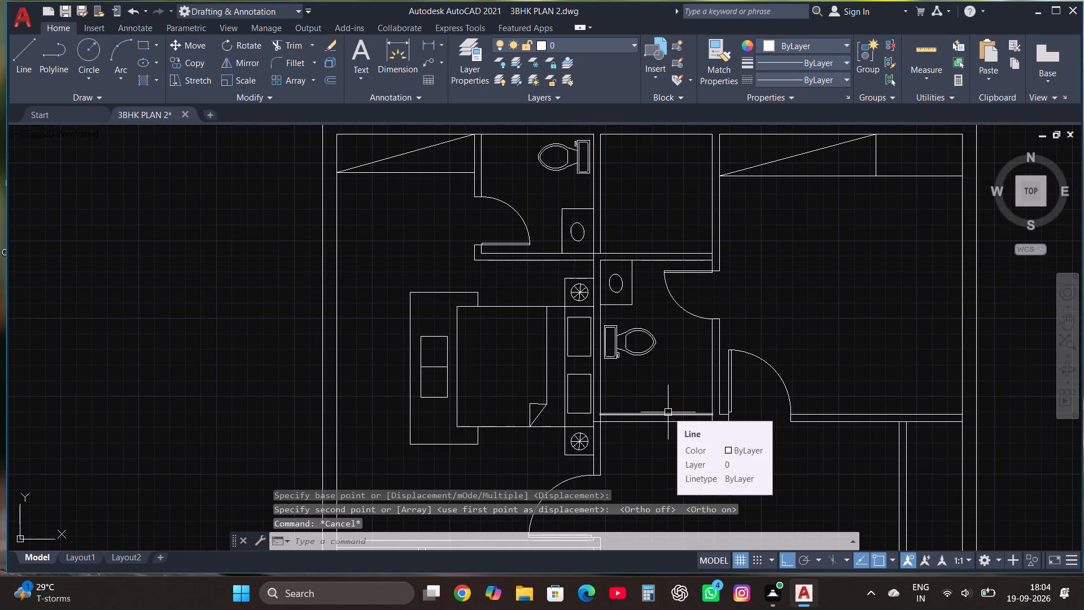
key(F8)
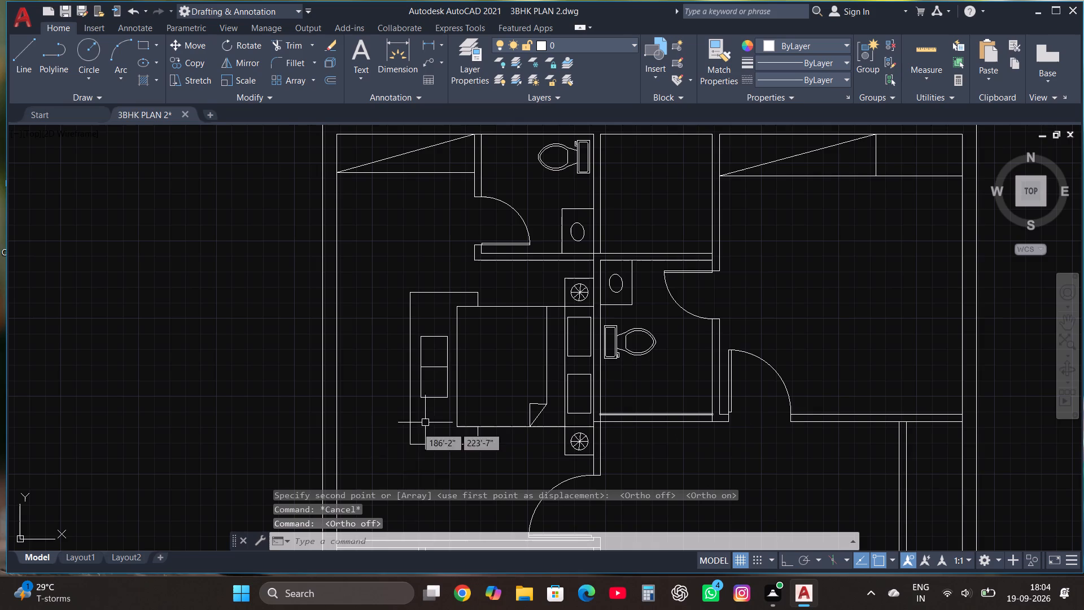
click(373, 473)
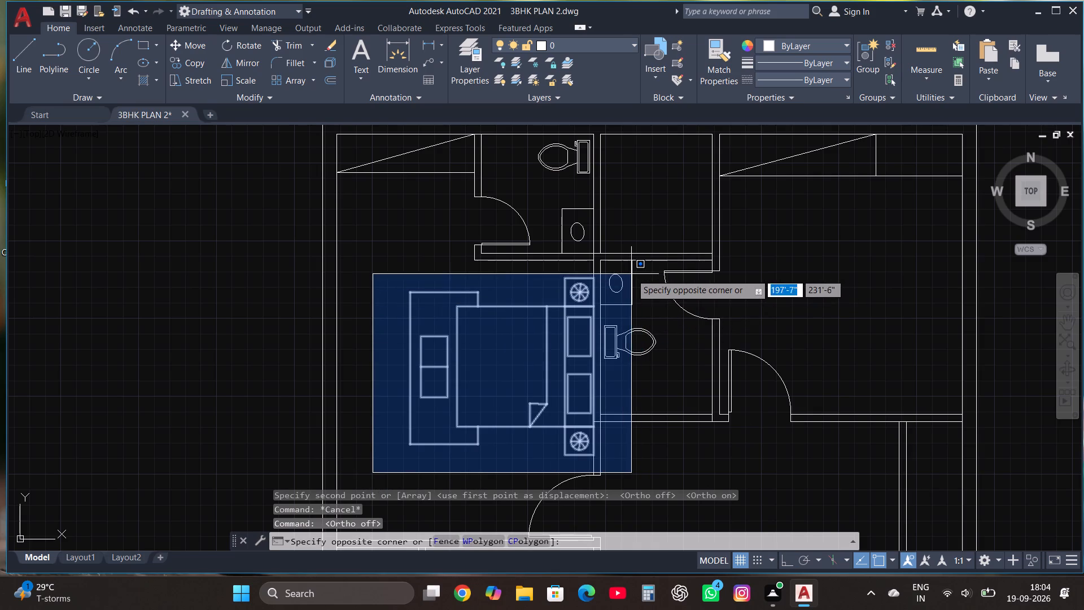
click(596, 269)
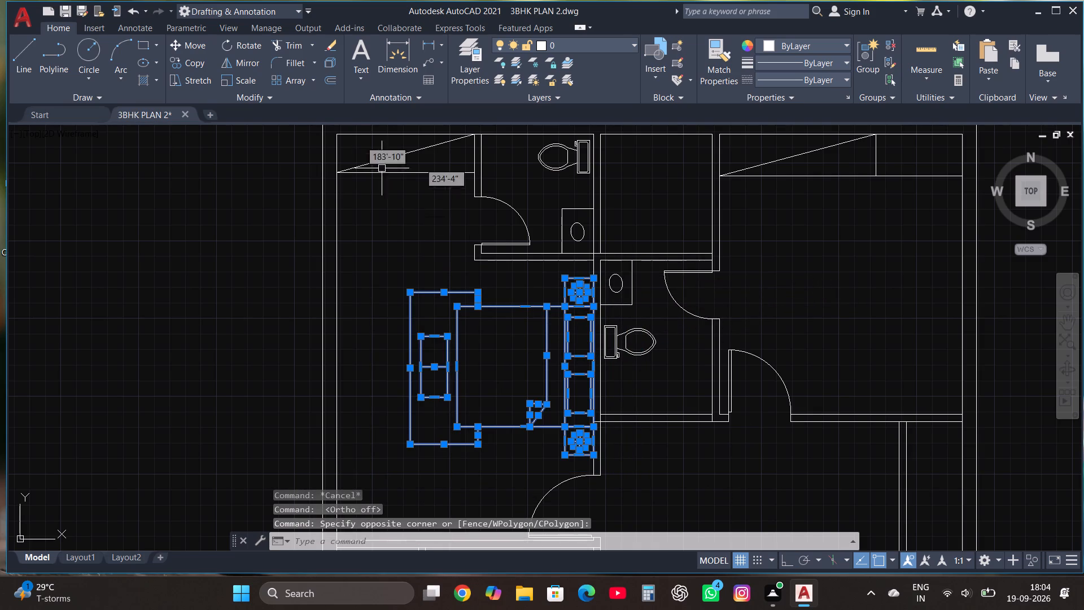
click(198, 62)
scroll(600, 277, up, 1)
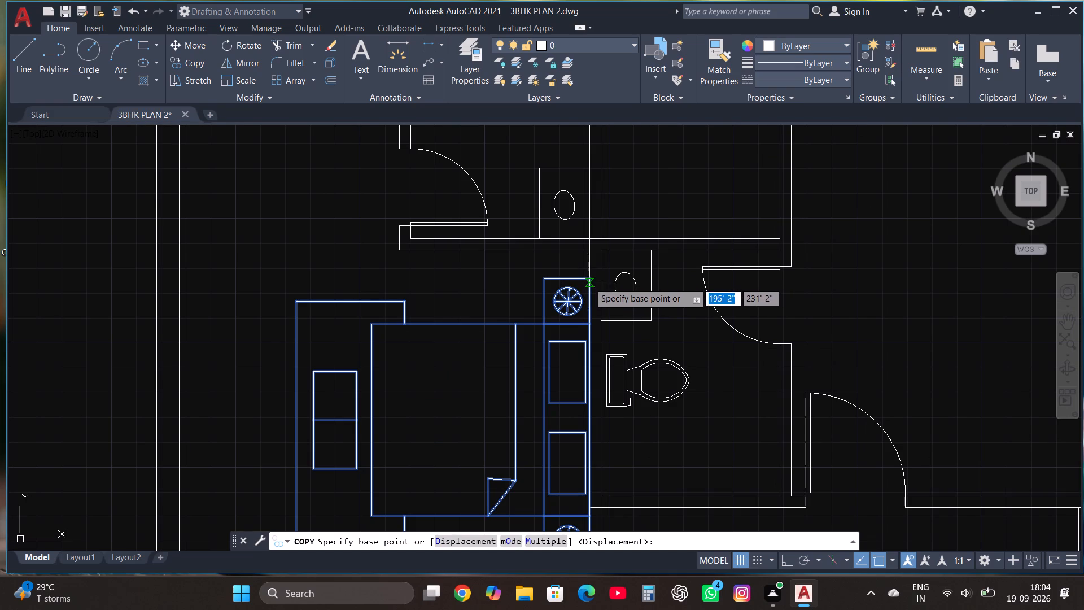
double_click(589, 277)
scroll(416, 357, down, 1)
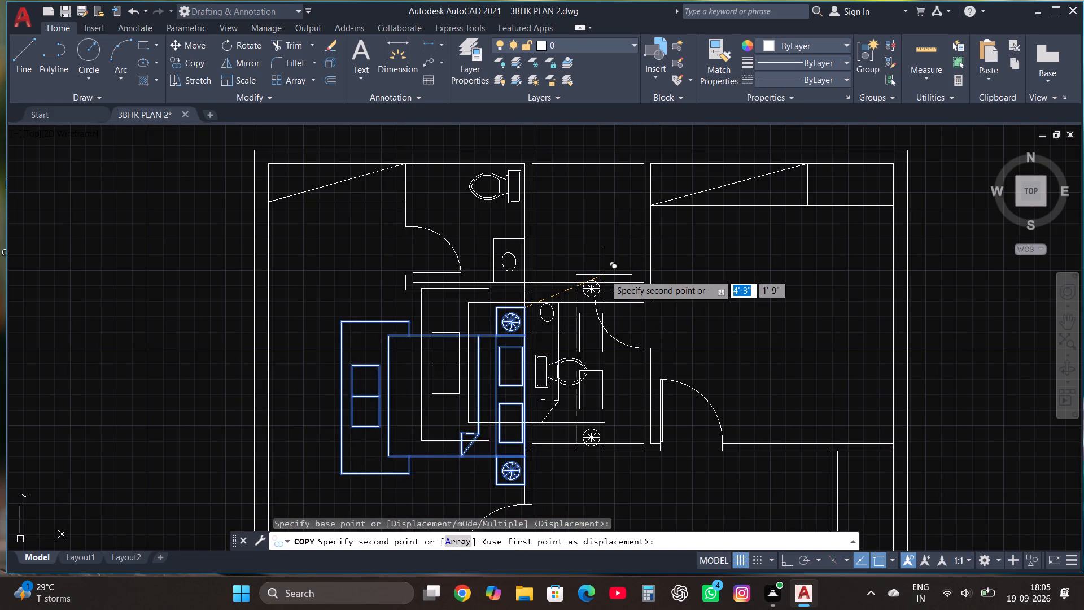
scroll(605, 274, down, 1)
scroll(792, 256, up, 2)
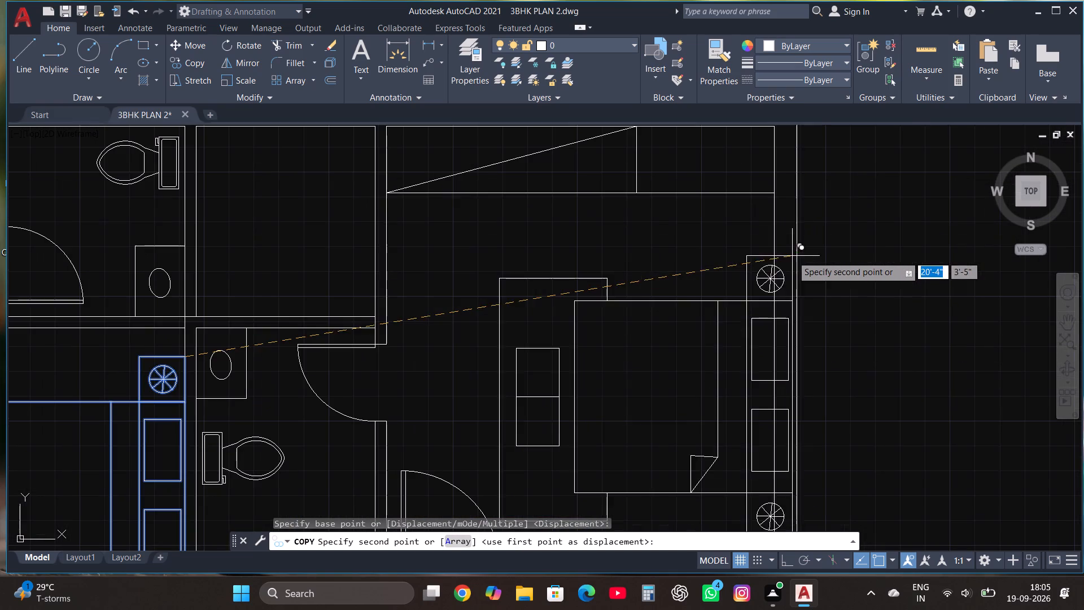
click(773, 256)
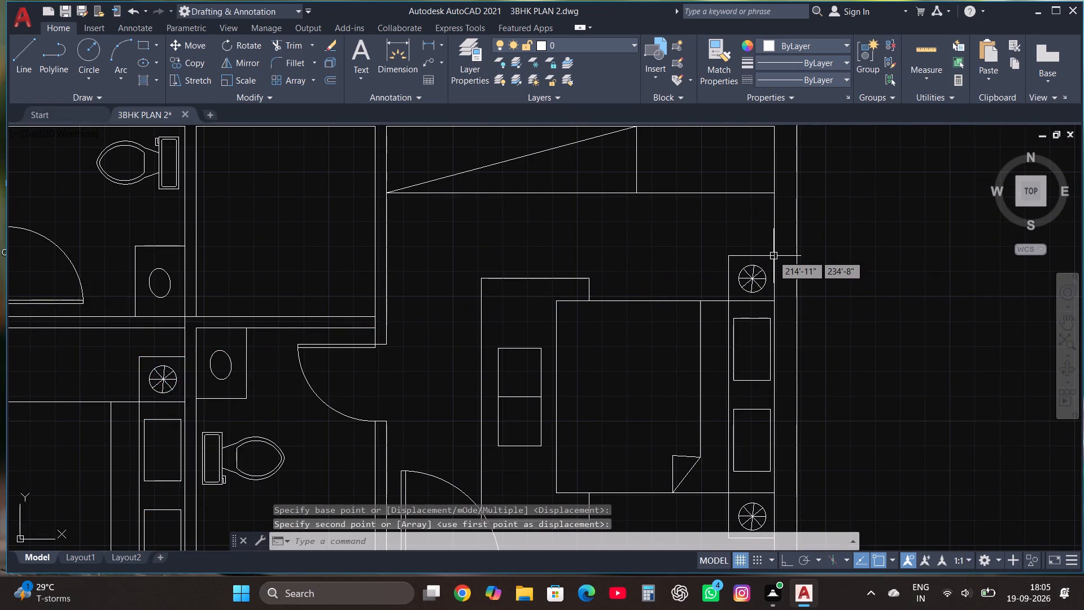
Move the copied bed set about 1'-2" up along the outer wall, towards the wardrobe and clear of the bedroom door swing.
scroll(772, 244, down, 2)
scroll(767, 265, up, 1)
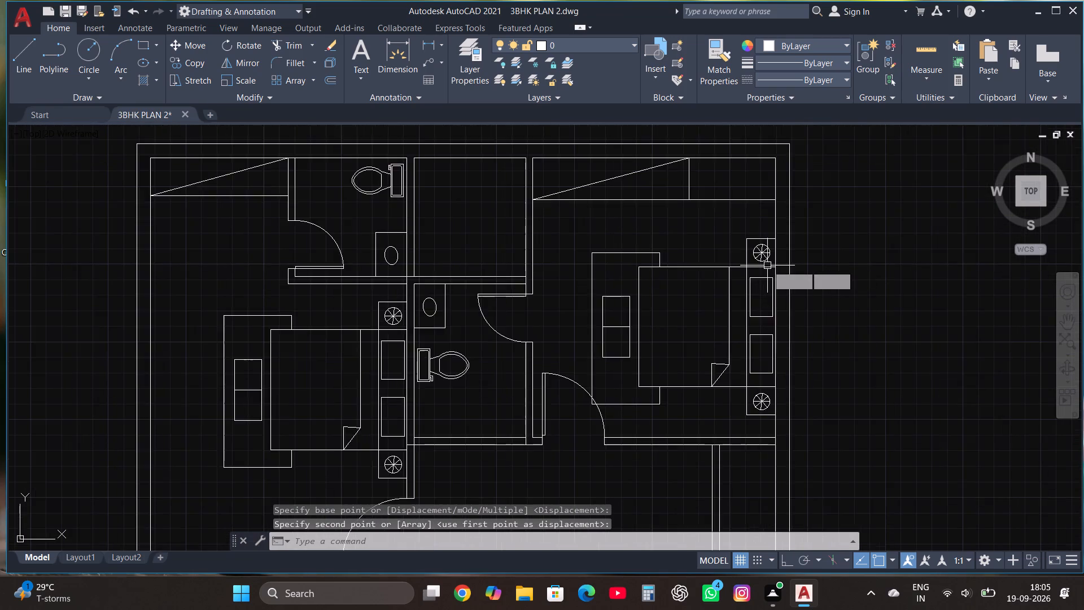
scroll(767, 265, up, 1)
scroll(470, 475, down, 1)
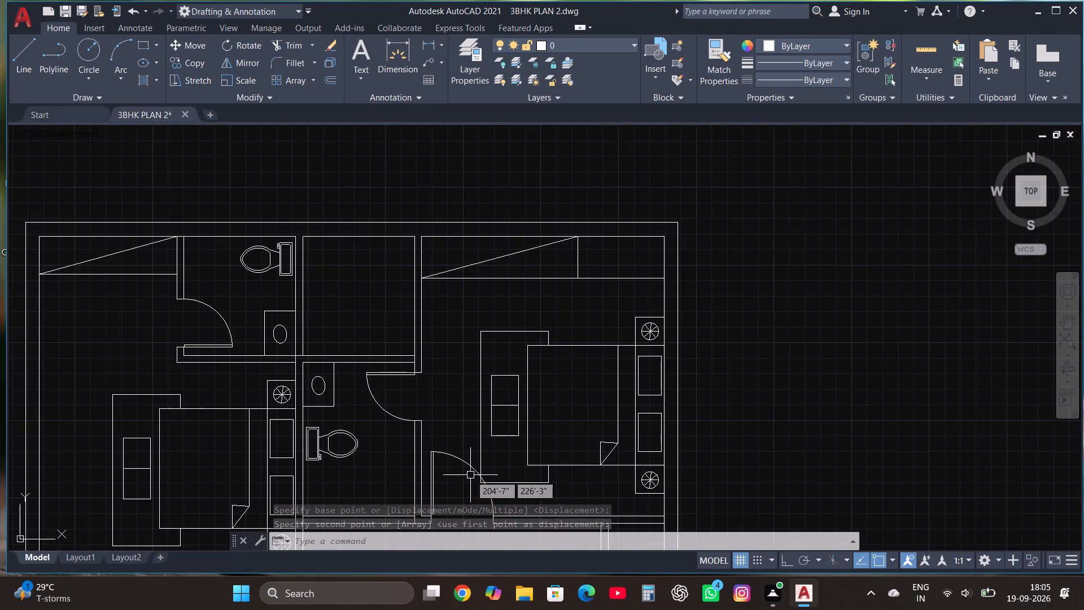
click(464, 489)
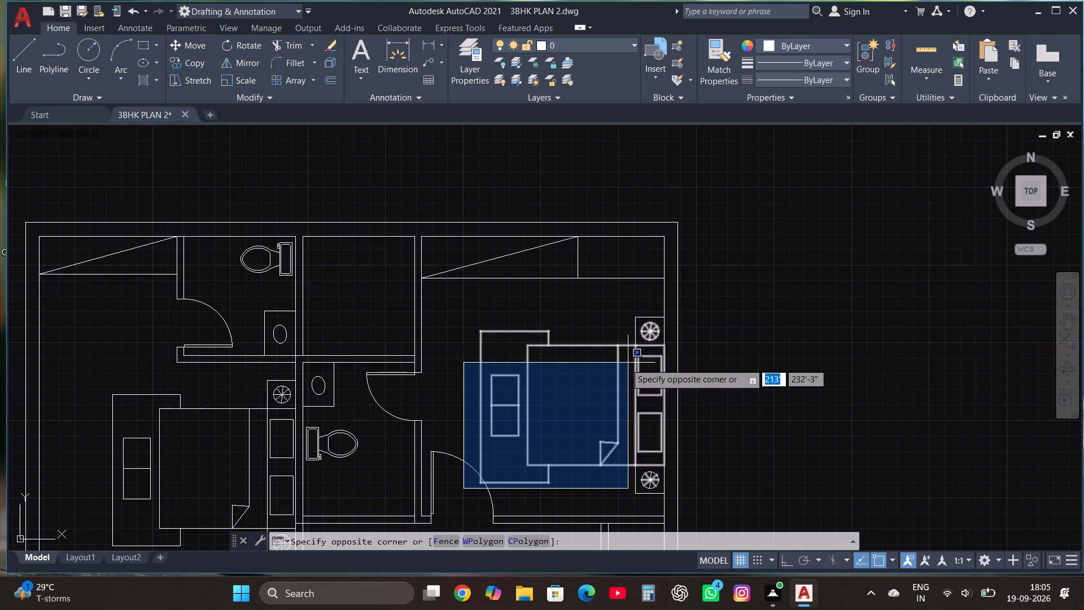
click(626, 363)
scroll(626, 363, down, 2)
click(560, 421)
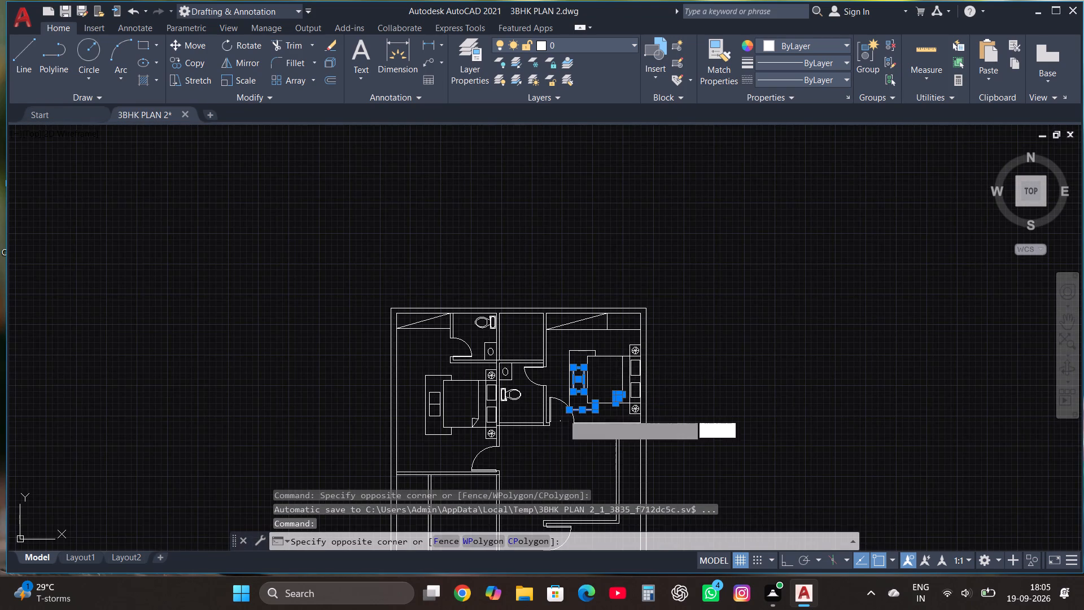
scroll(640, 356, up, 2)
click(651, 324)
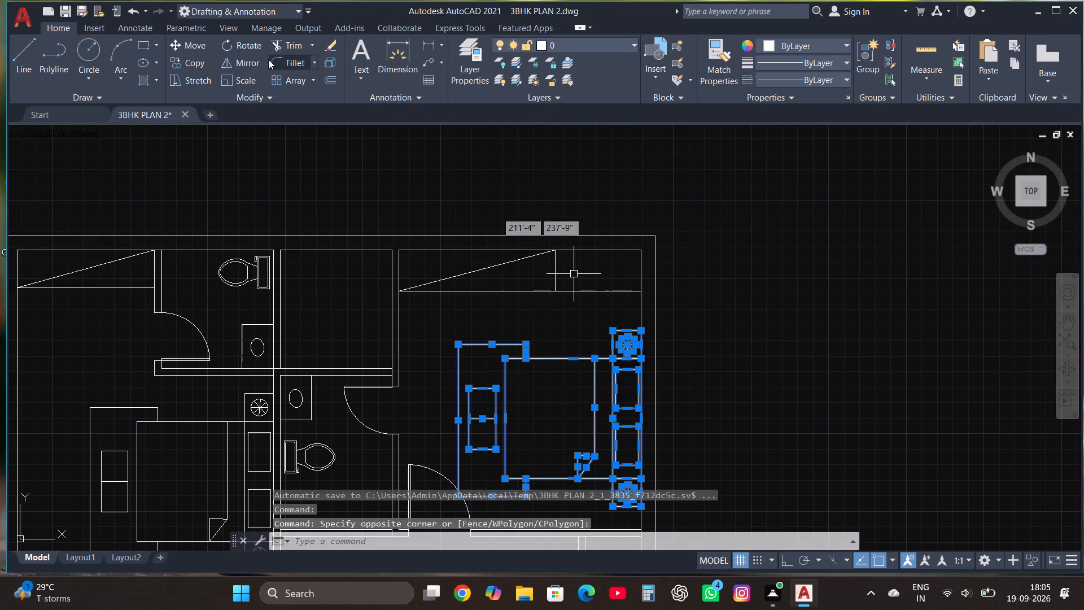
click(195, 46)
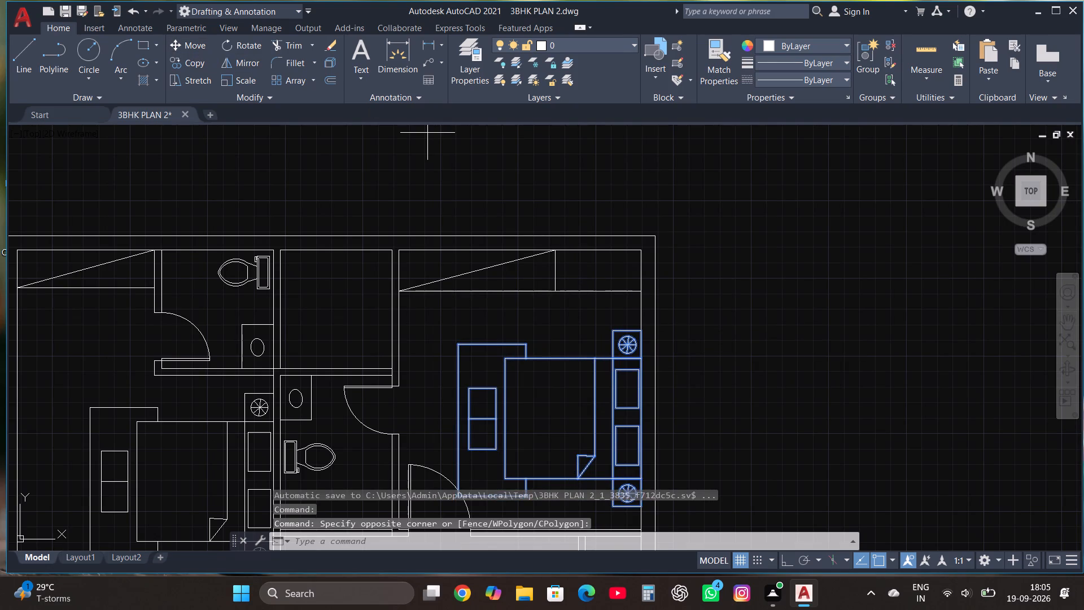
scroll(639, 332, up, 2)
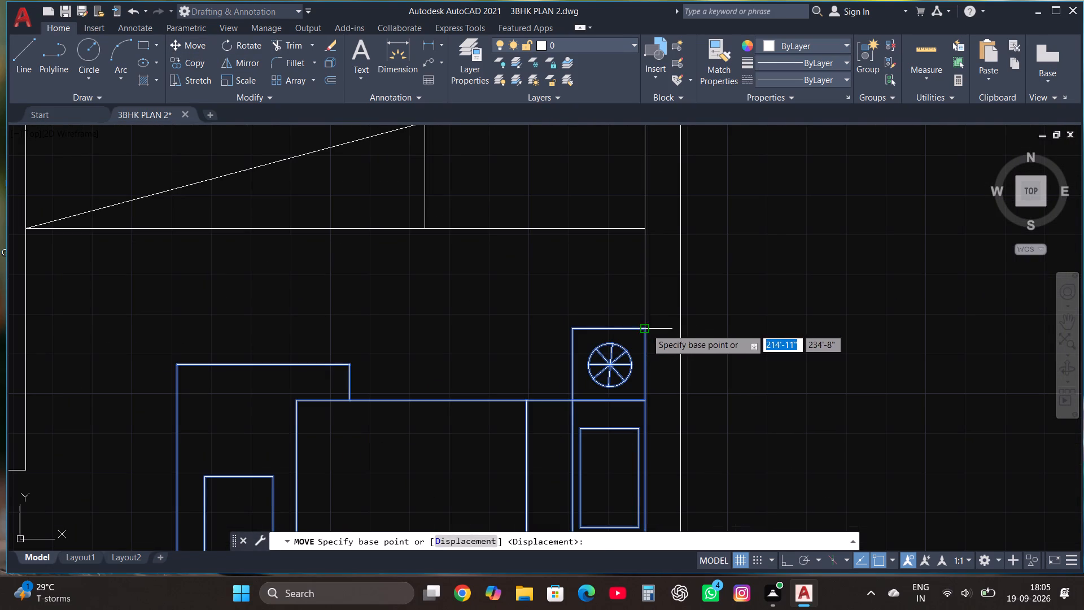
click(644, 329)
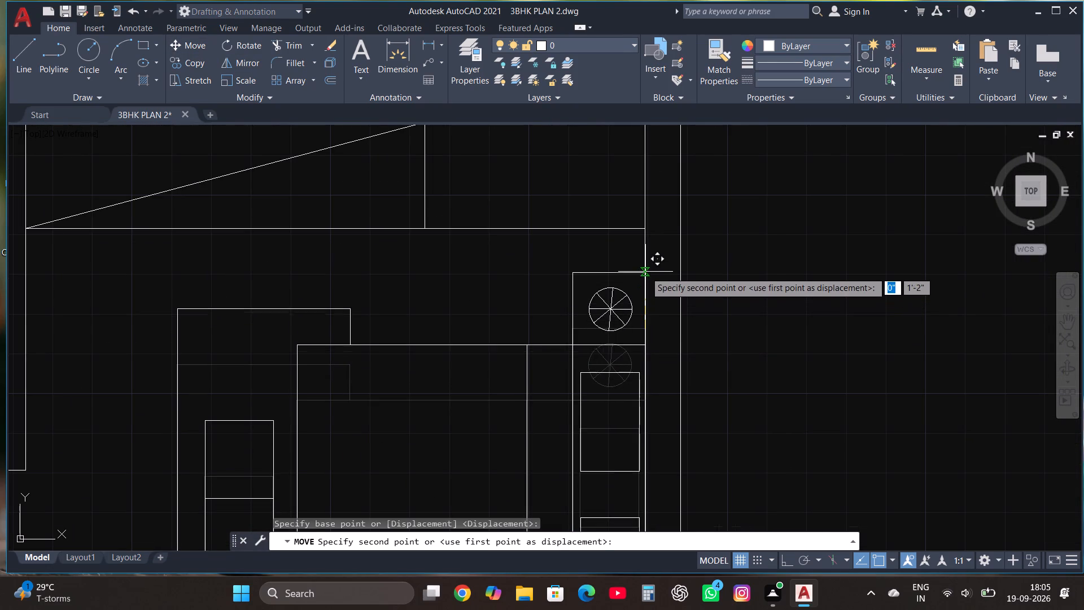
click(645, 272)
Draw a rectangle about 3' wide by 5' high against the central hall's right-hand partition, slightly above its lower corner.
scroll(645, 272, down, 3)
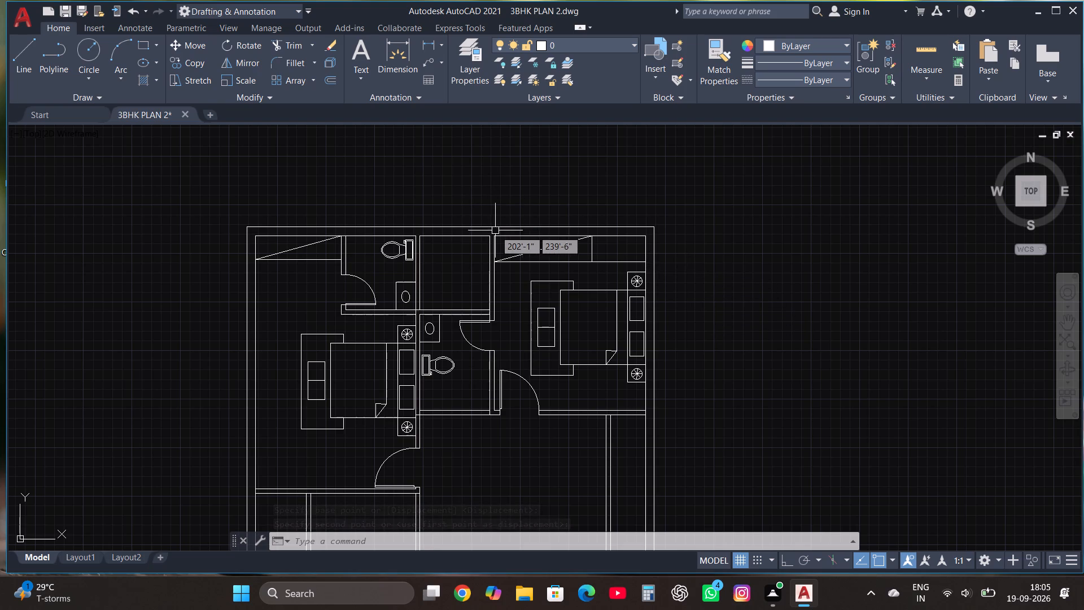
scroll(495, 231, down, 2)
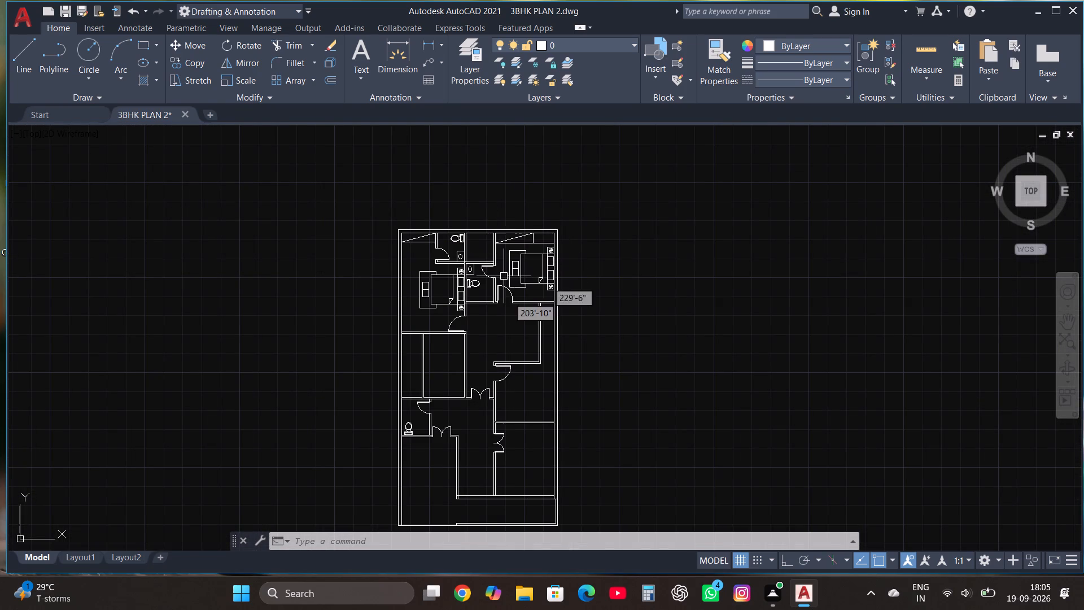
scroll(477, 396, up, 1)
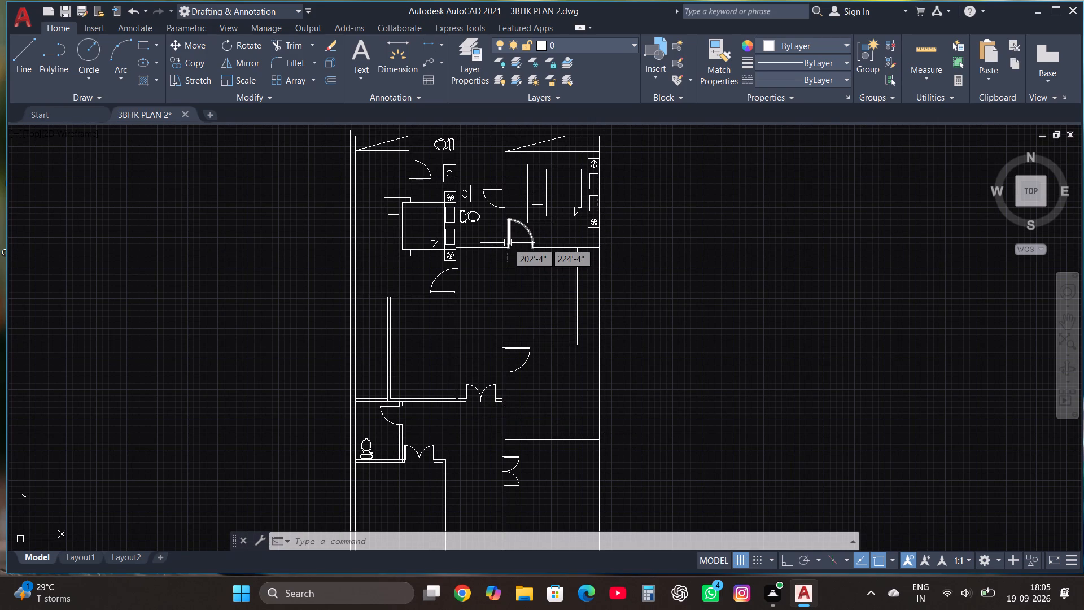
scroll(508, 243, up, 1)
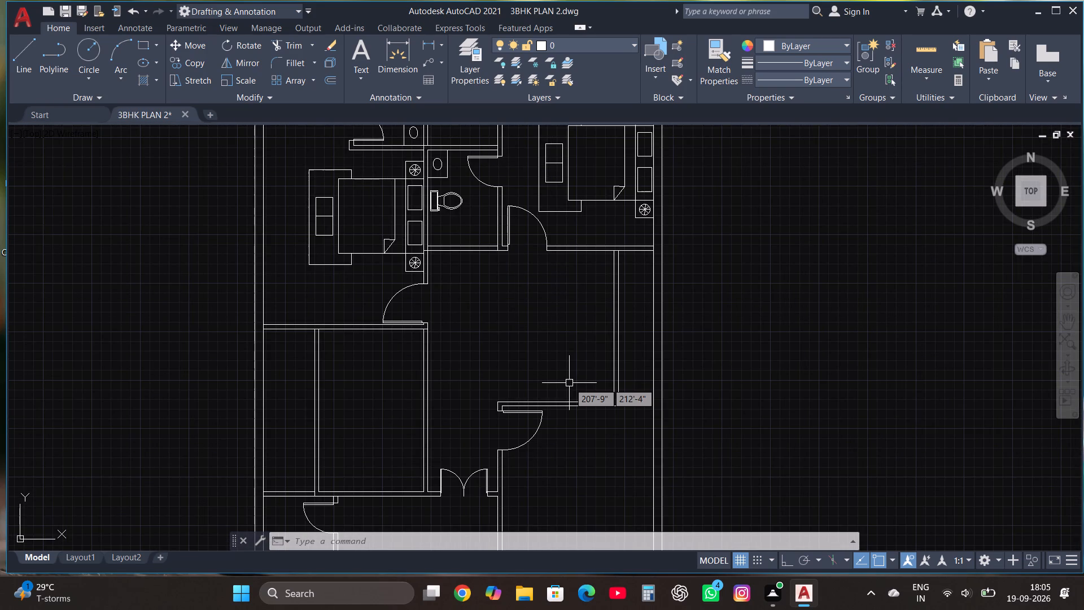
click(149, 45)
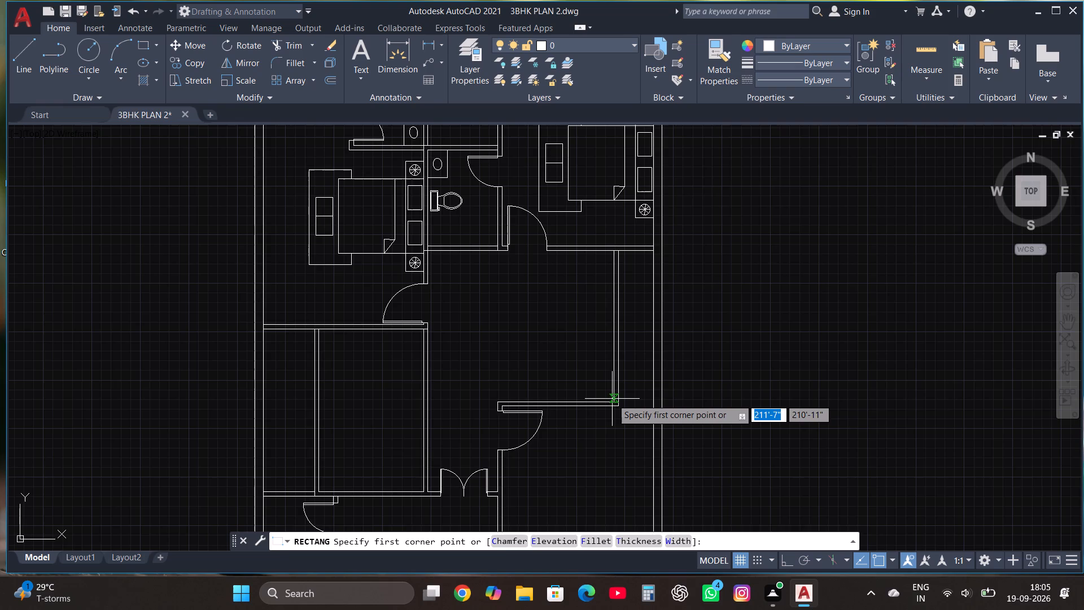
scroll(612, 399, up, 1)
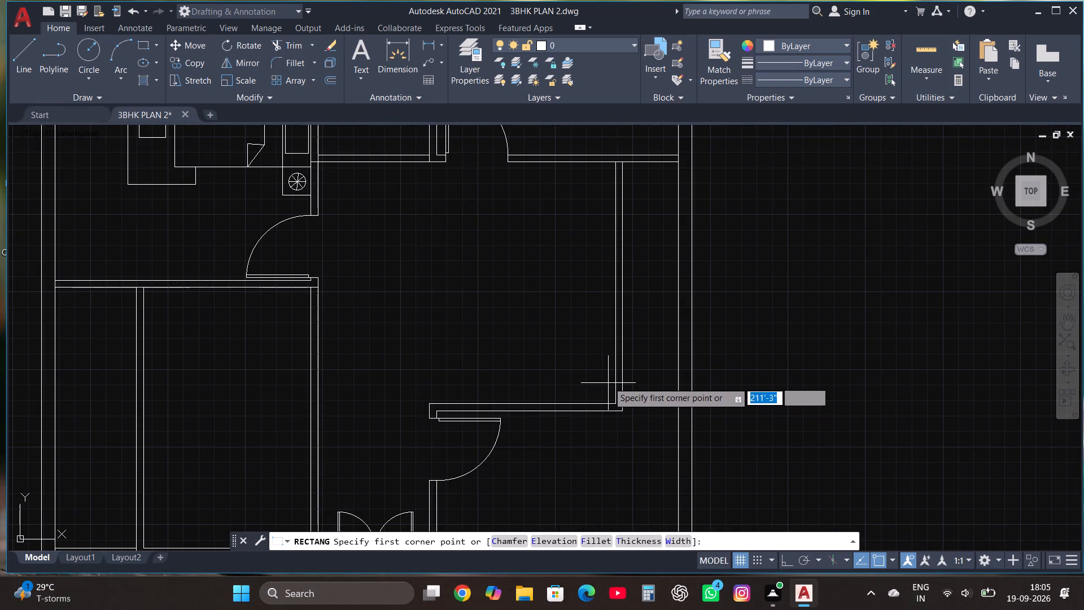
click(617, 377)
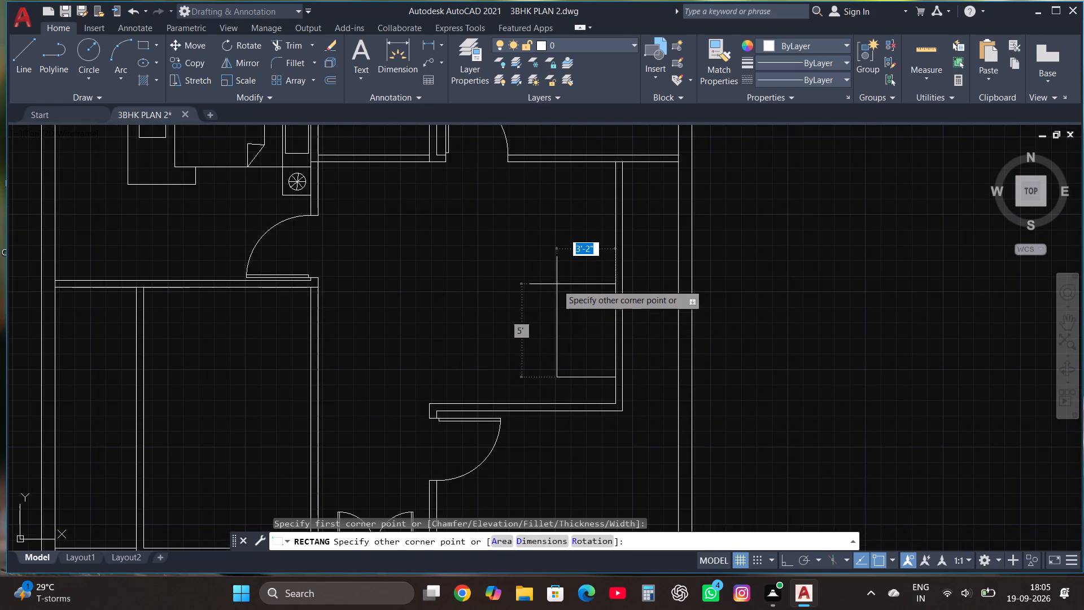
click(560, 285)
With Ortho on, copy the 3' by 5' rectangle horizontally to the left in the hall, leaving room for a round table between them.
scroll(577, 341, up, 1)
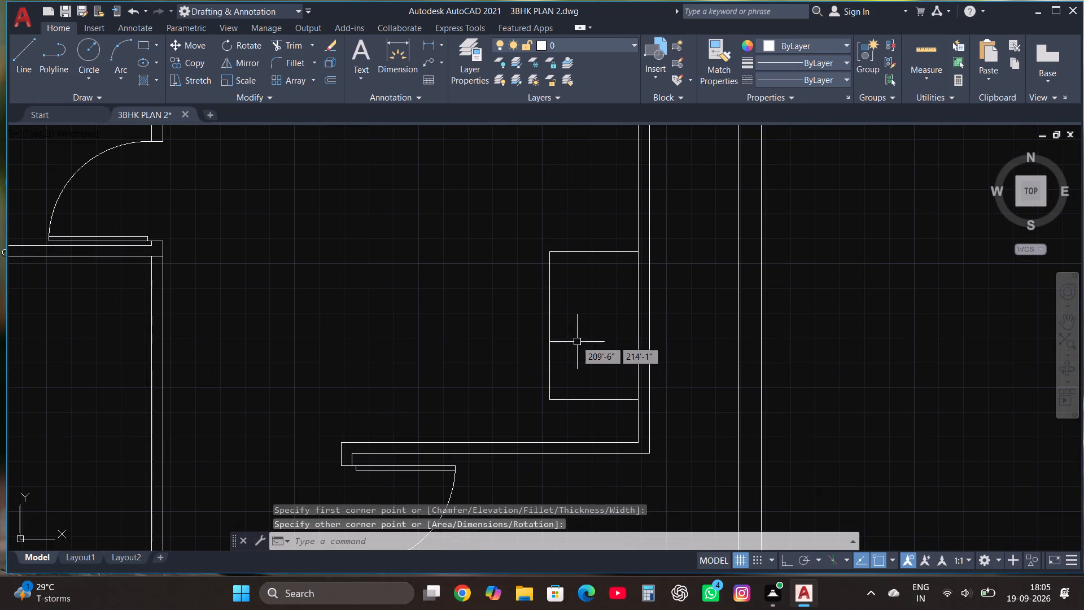
click(549, 327)
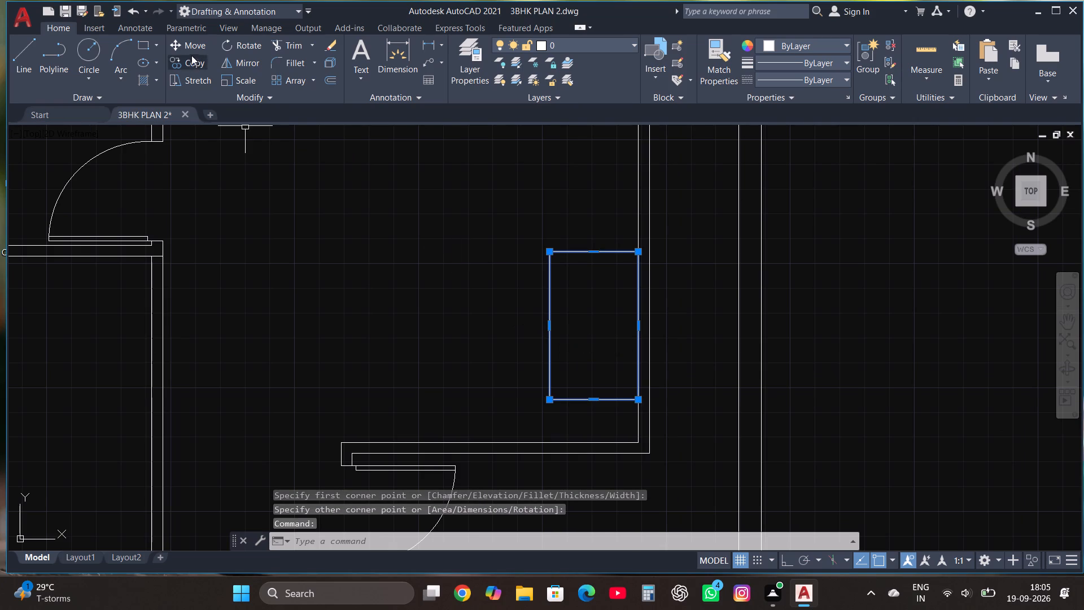
click(196, 67)
click(591, 313)
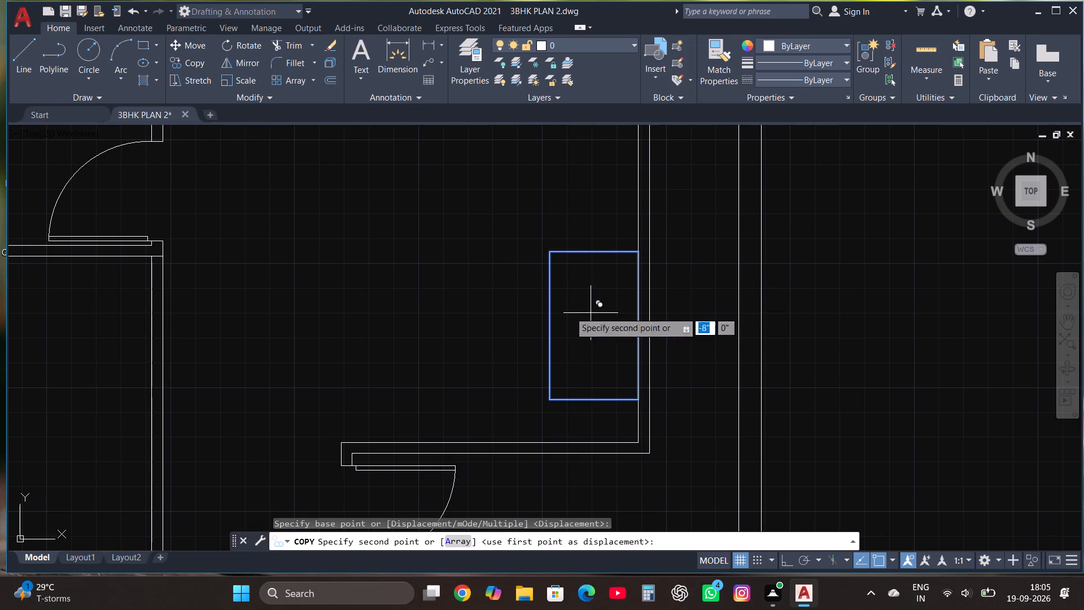
key(F8)
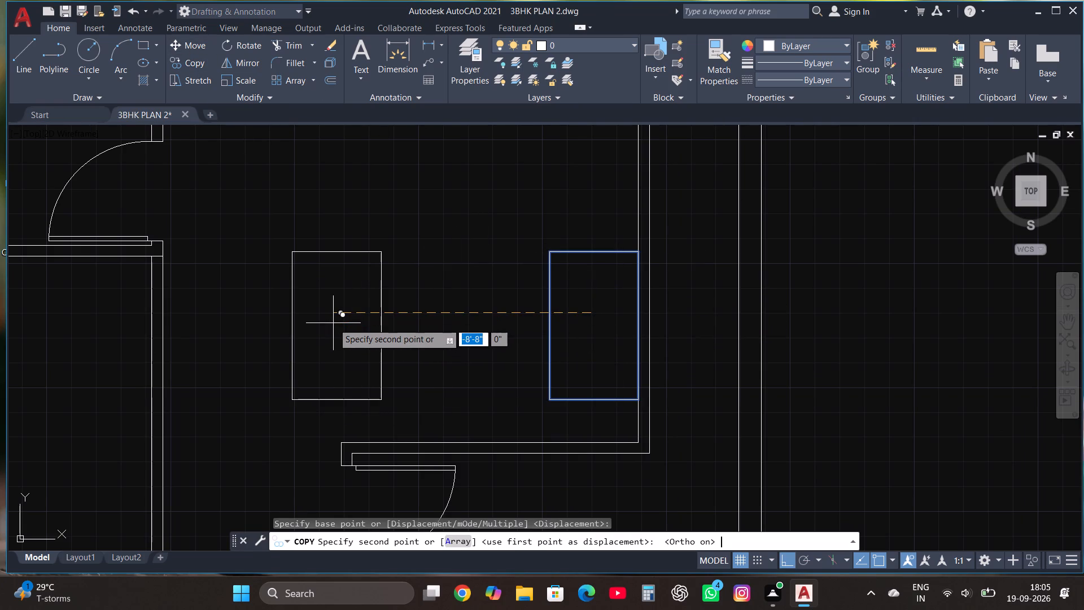
click(333, 323)
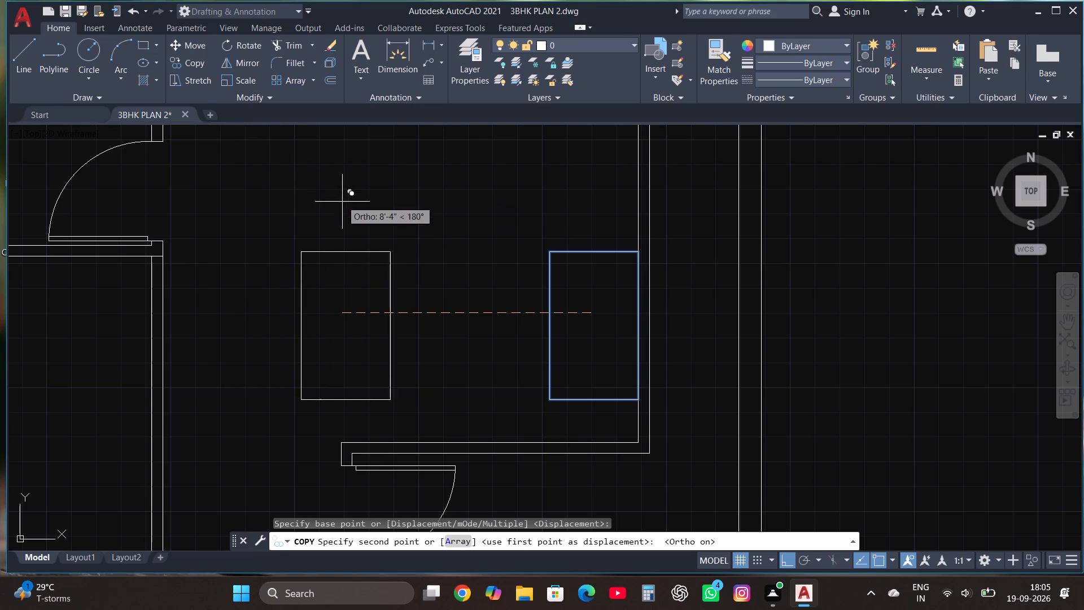
click(368, 228)
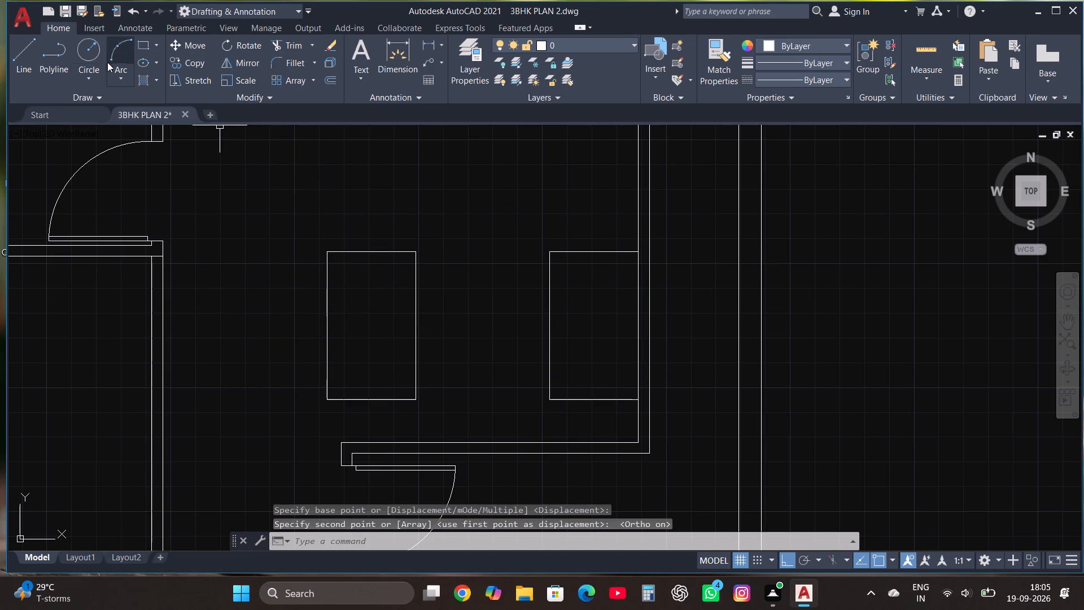
Draw a circle of about 1'-3" radius between the two rectangles as a round centre table.
click(81, 46)
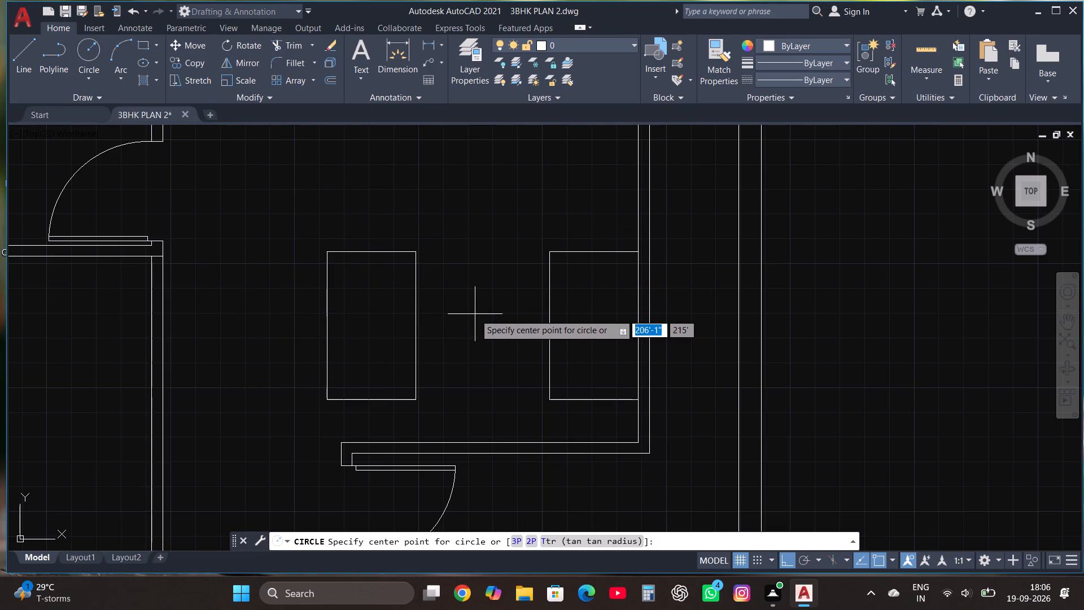
click(475, 314)
click(512, 335)
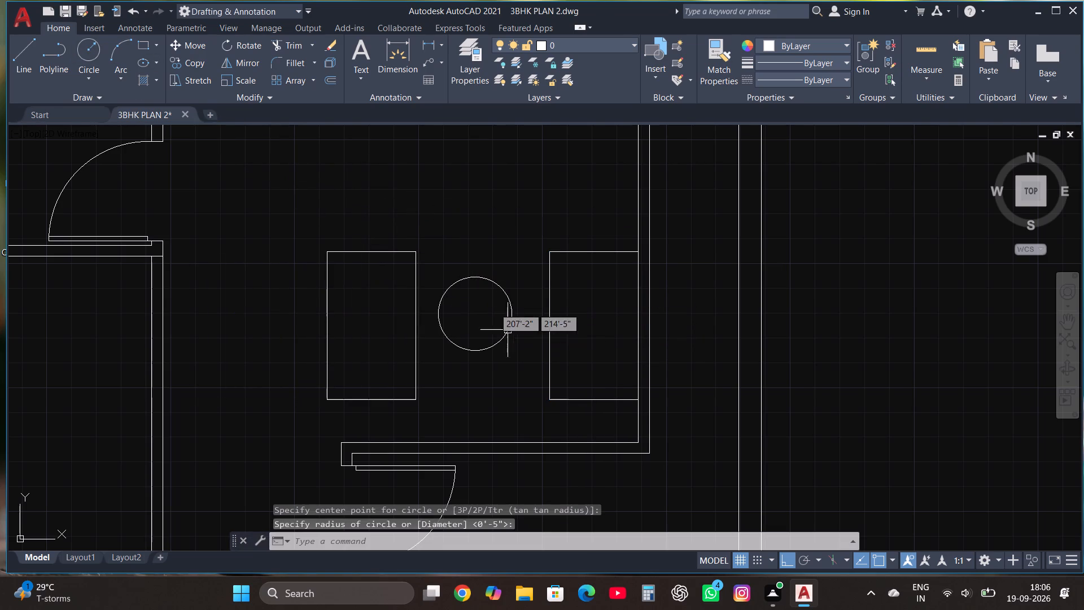
Shift the circle slightly right, then about 4" down, to centre it between the two rectangles.
double_click(487, 281)
click(472, 315)
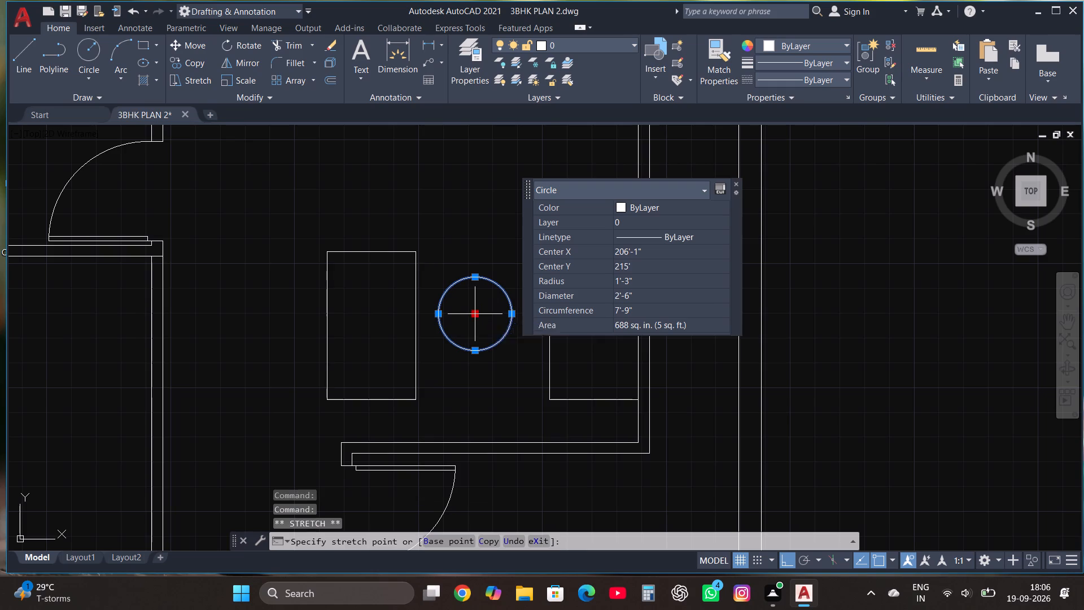
click(489, 324)
key(Escape)
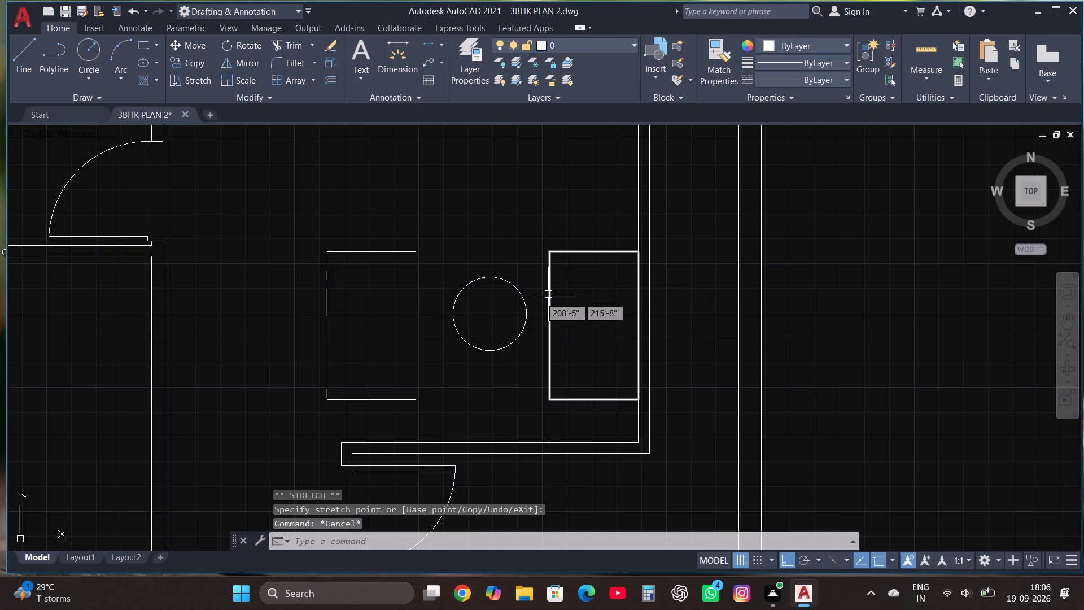
click(492, 280)
click(493, 317)
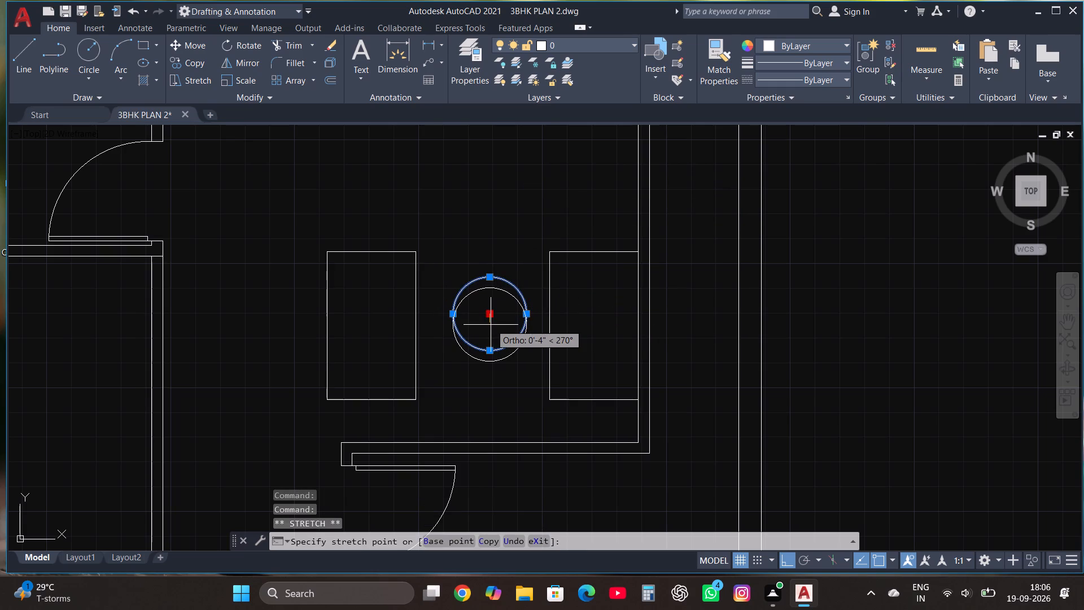
double_click(491, 325)
key(Escape)
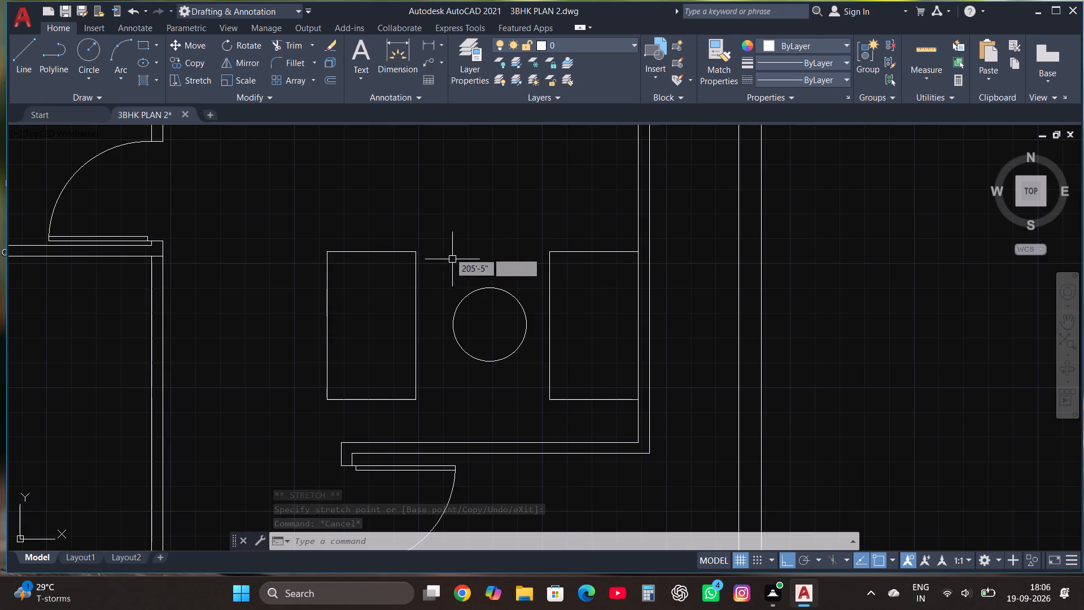
Draw a horizontal line across the middle of each rectangle to divide it into two seats.
click(22, 45)
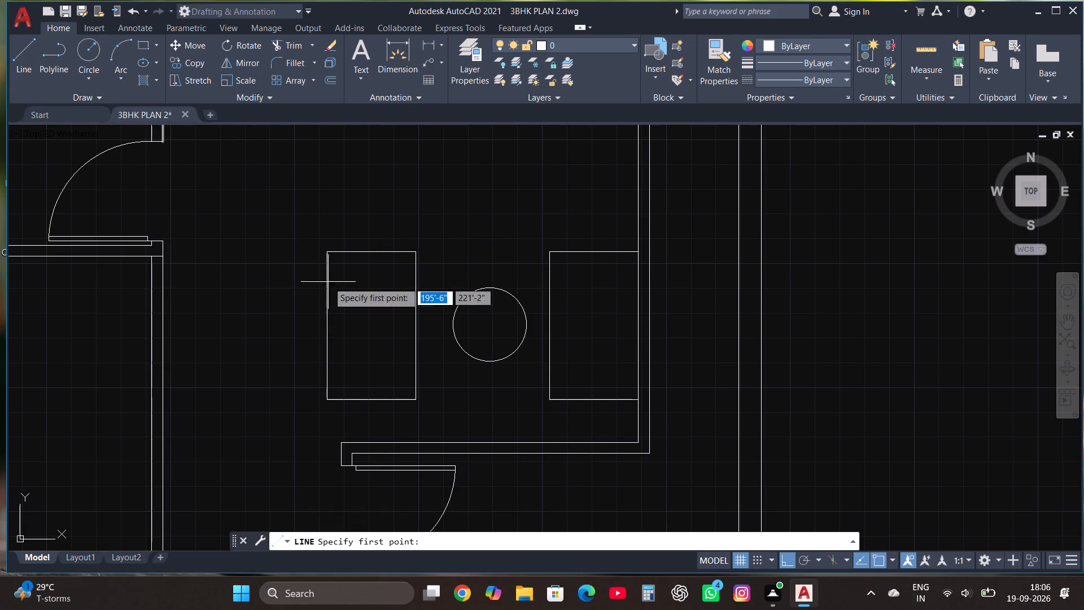
click(327, 324)
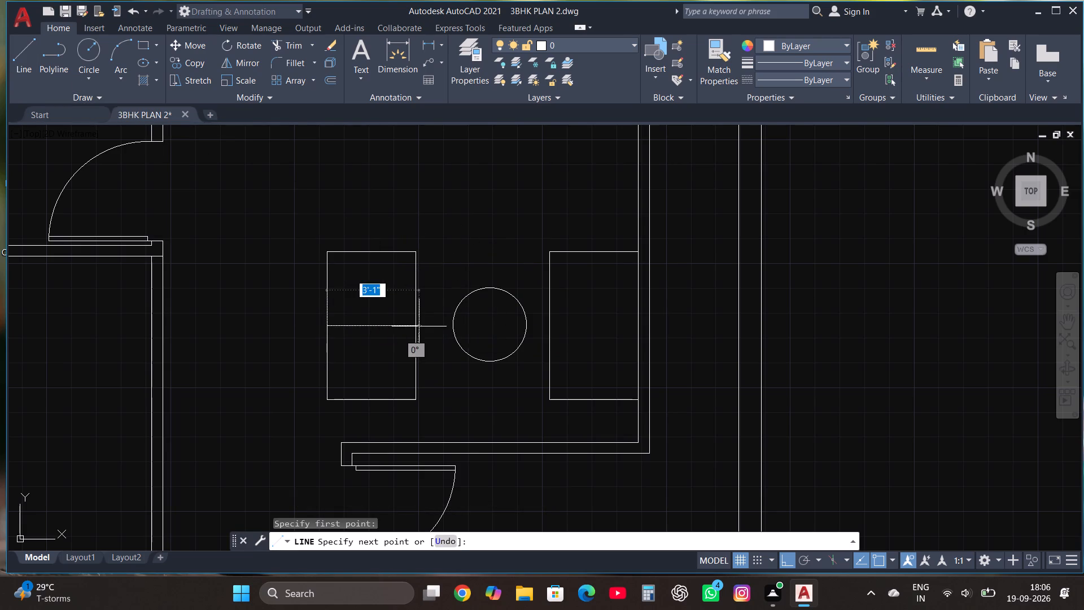
click(416, 326)
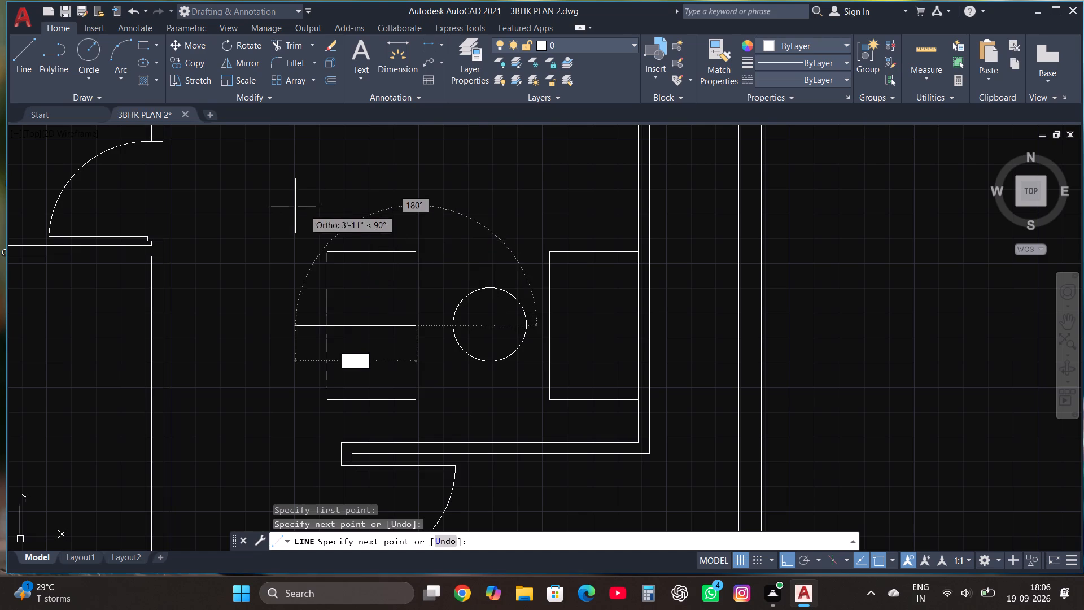
key(Escape)
click(25, 53)
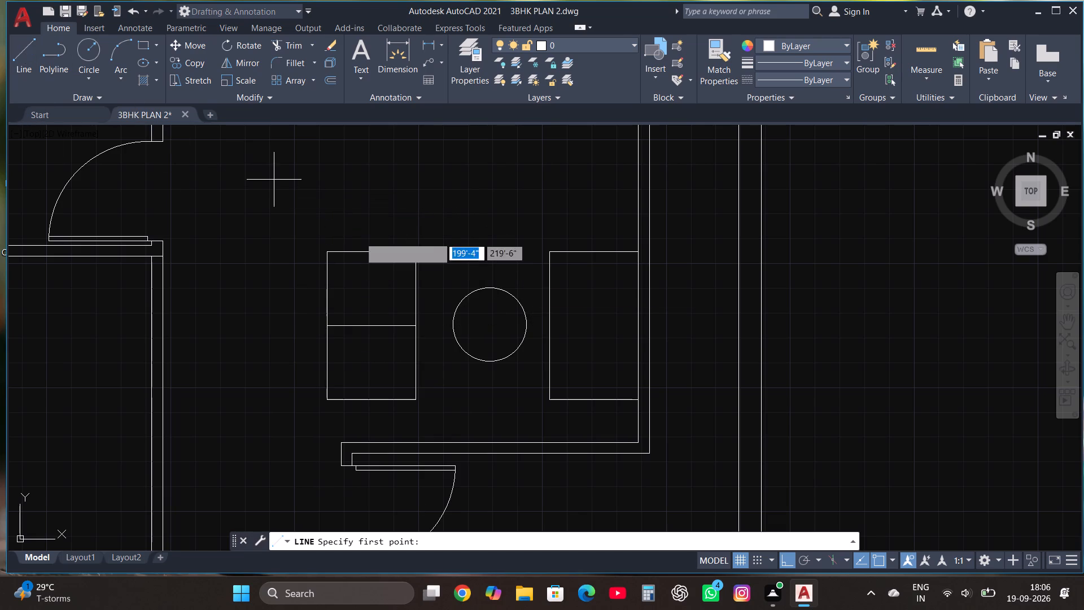
double_click(550, 325)
click(637, 330)
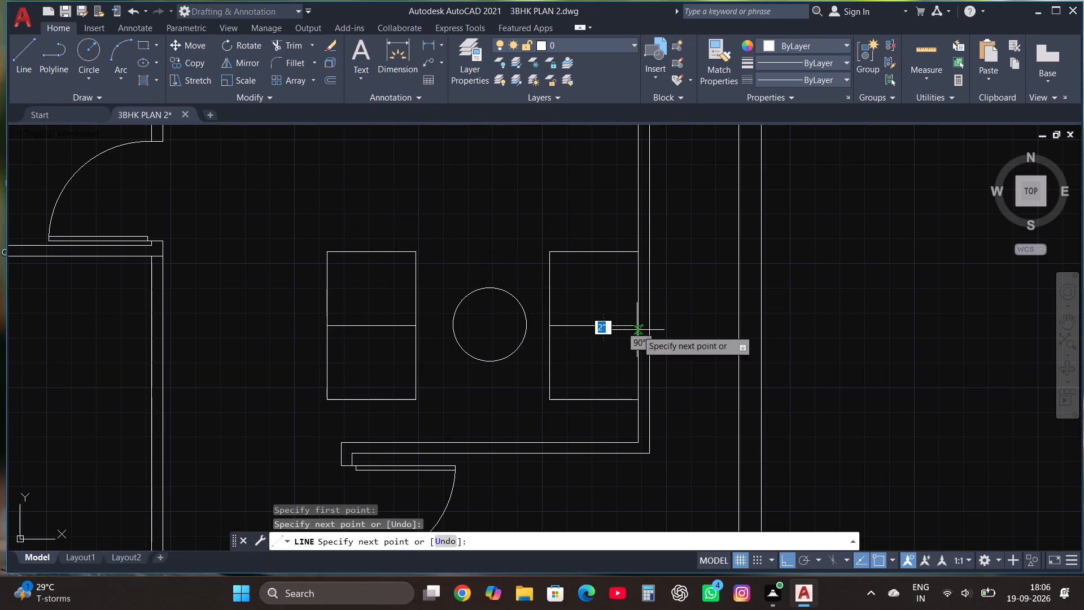
key(Escape)
Draw a sofa back and arm outline about 4" outside the left-hand rectangle, wrapping its upper, left and lower sides short of the front.
click(21, 54)
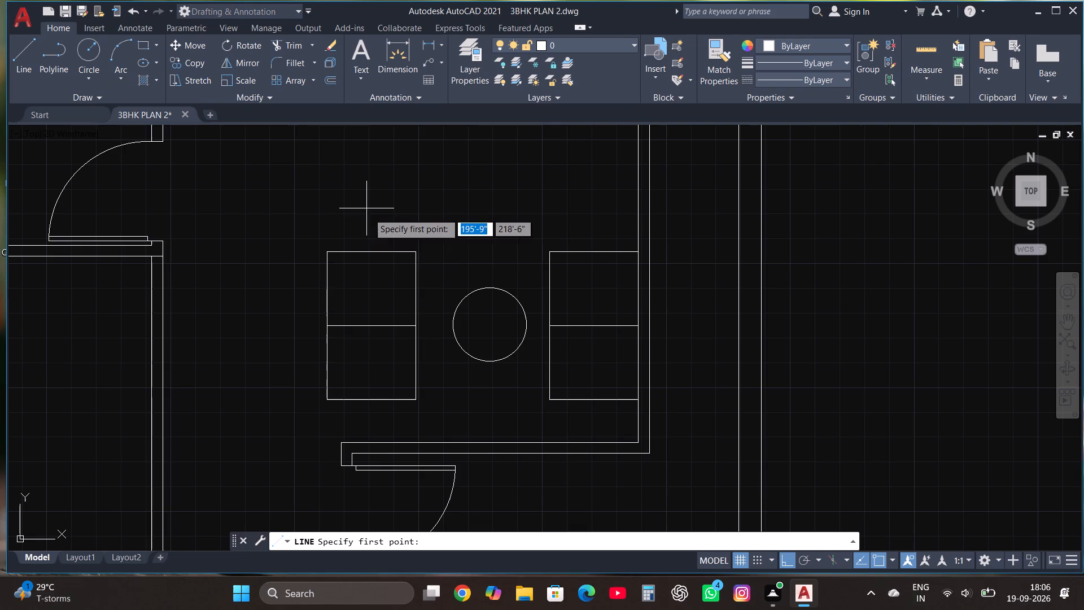
click(393, 250)
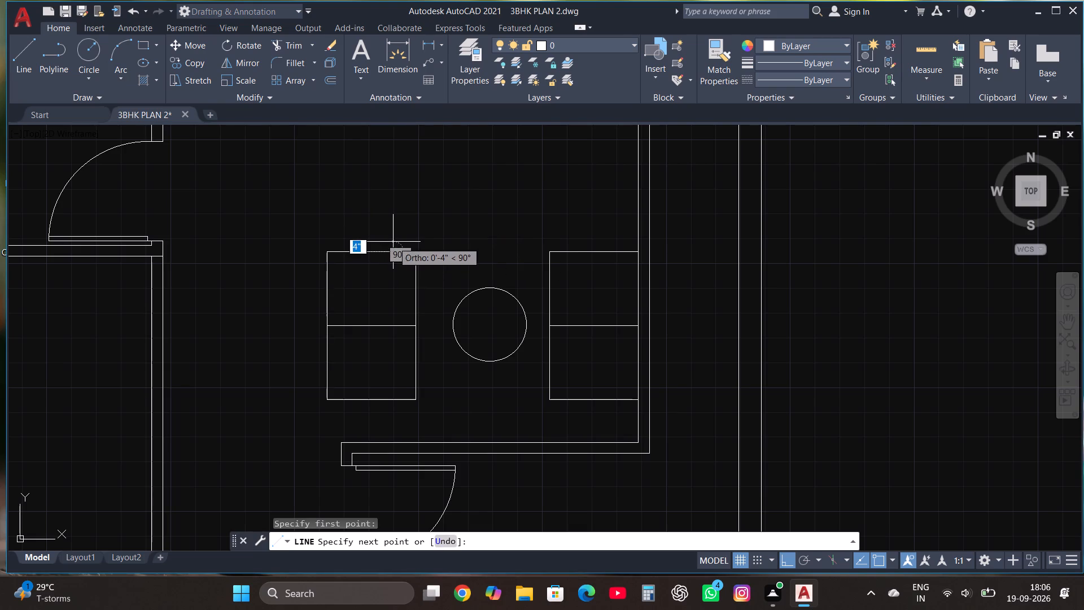
click(393, 242)
click(316, 244)
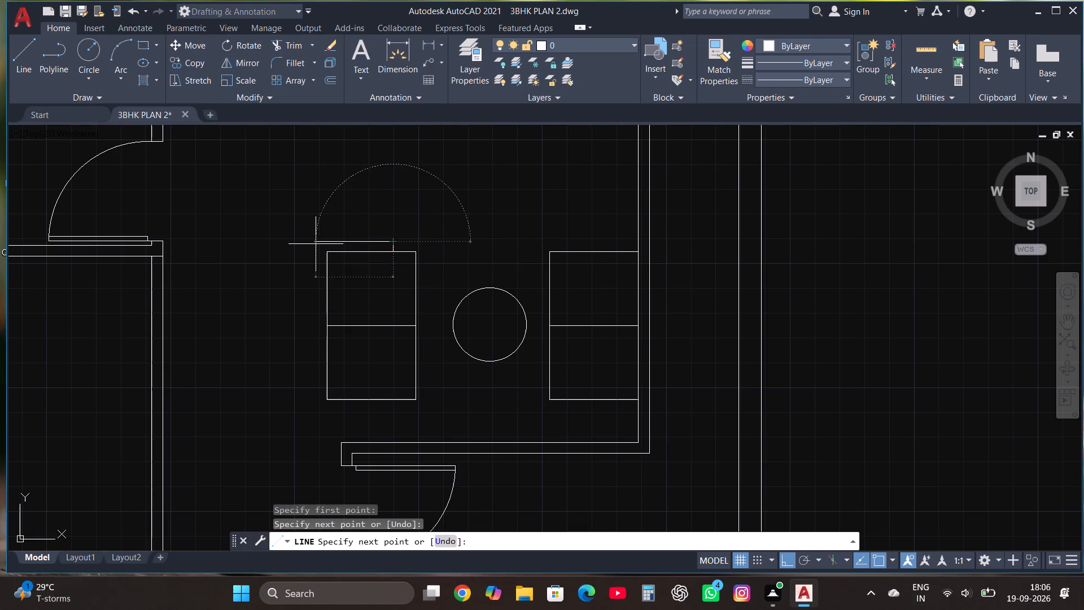
click(321, 409)
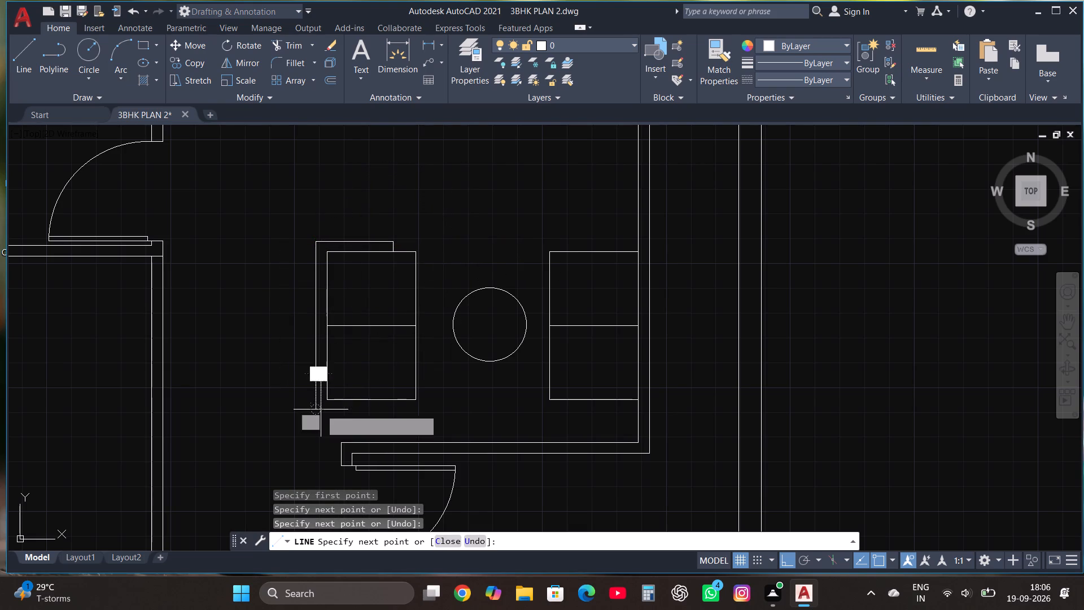
scroll(374, 409, up, 1)
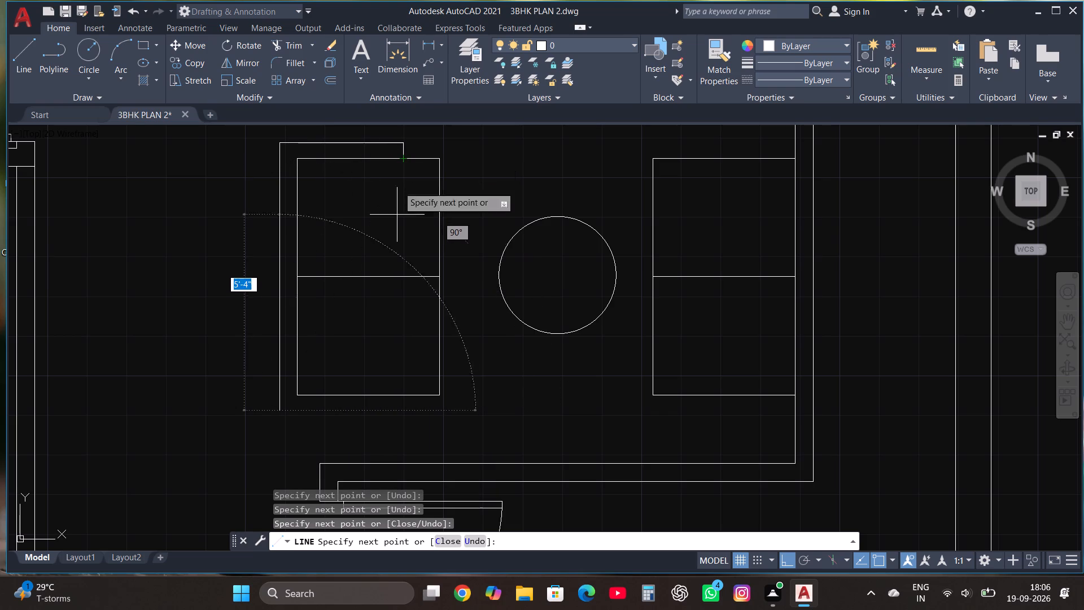
click(402, 411)
scroll(406, 401, up, 2)
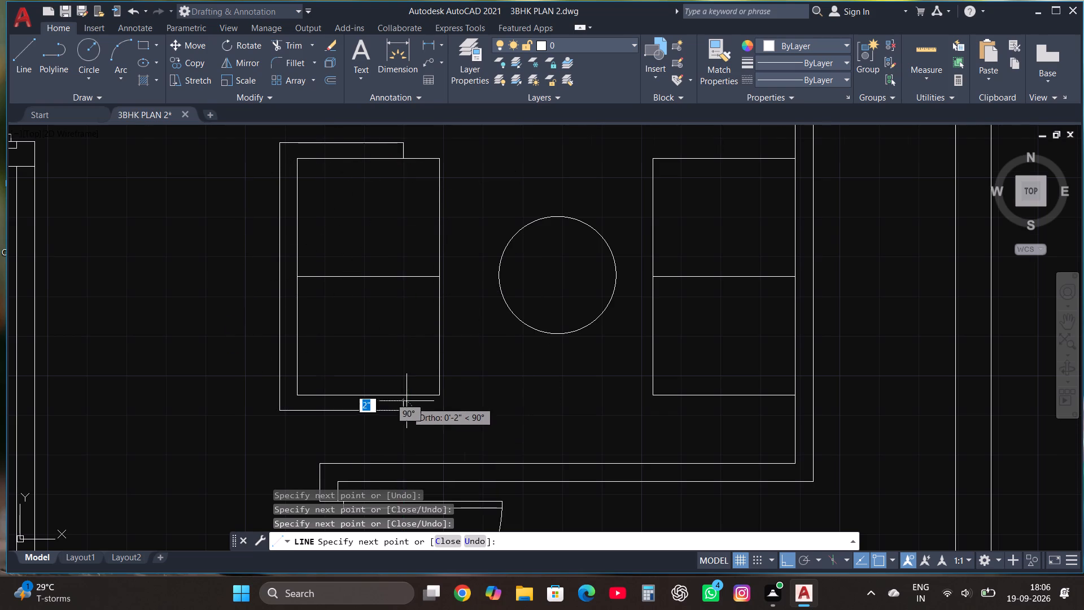
scroll(406, 401, up, 2)
click(400, 341)
key(Escape)
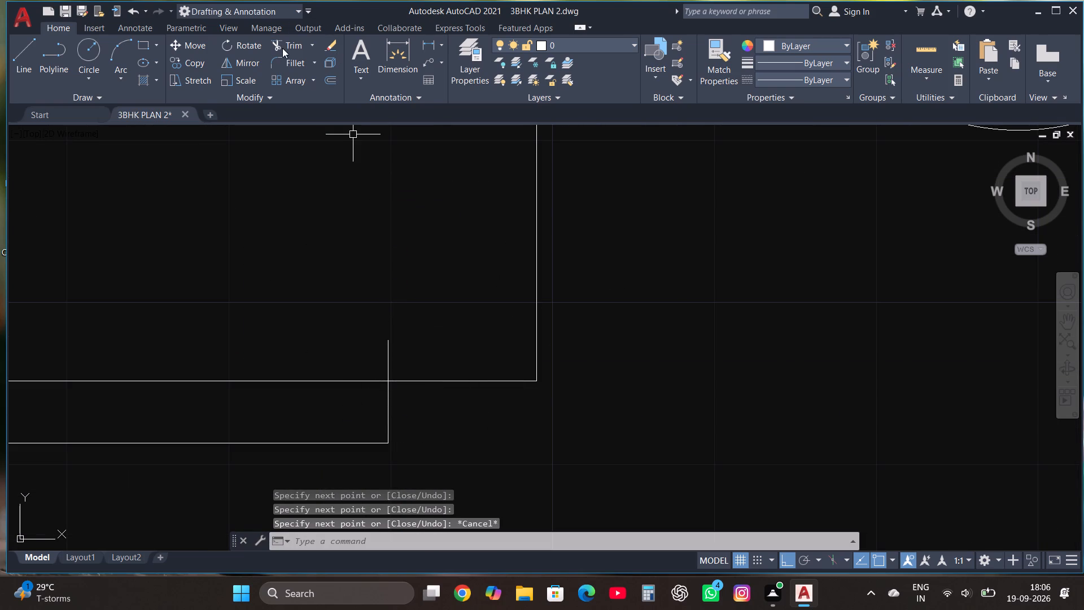
Trim the end of the lower arm line that extends past the sofa rectangle's bottom edge.
click(286, 46)
double_click(389, 346)
key(Escape)
Erase the plain right-hand rectangle and its dividing line against the hall's partition.
scroll(389, 346, down, 4)
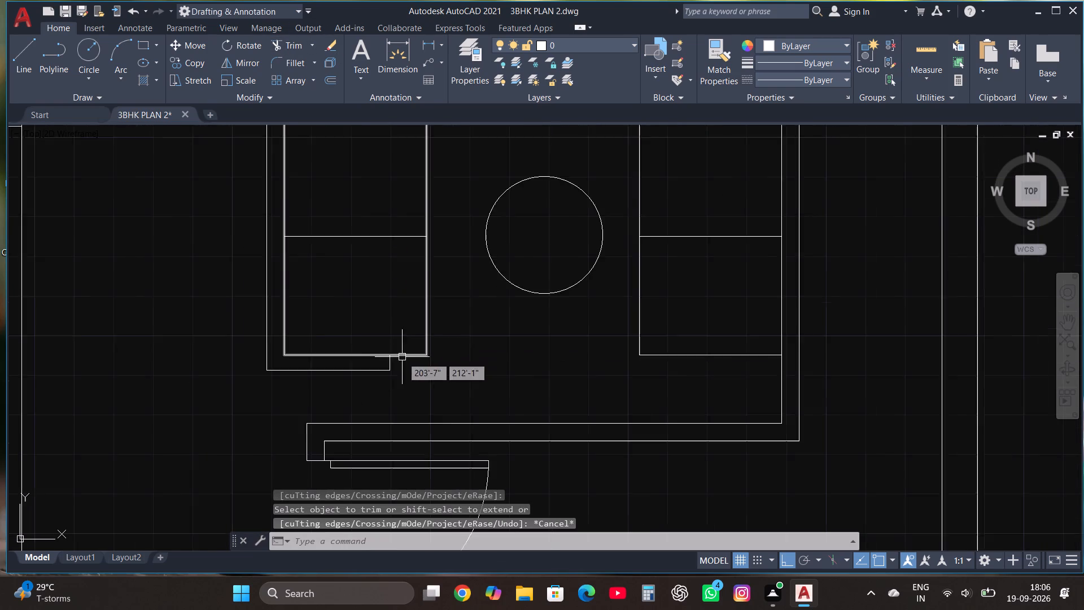
scroll(420, 361, down, 1)
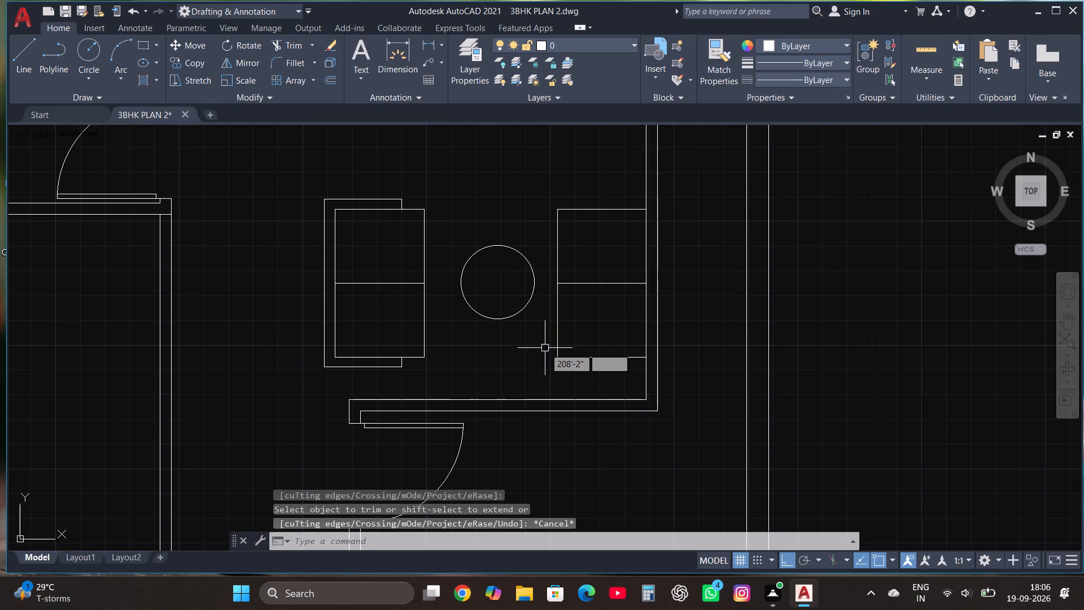
scroll(545, 348, down, 1)
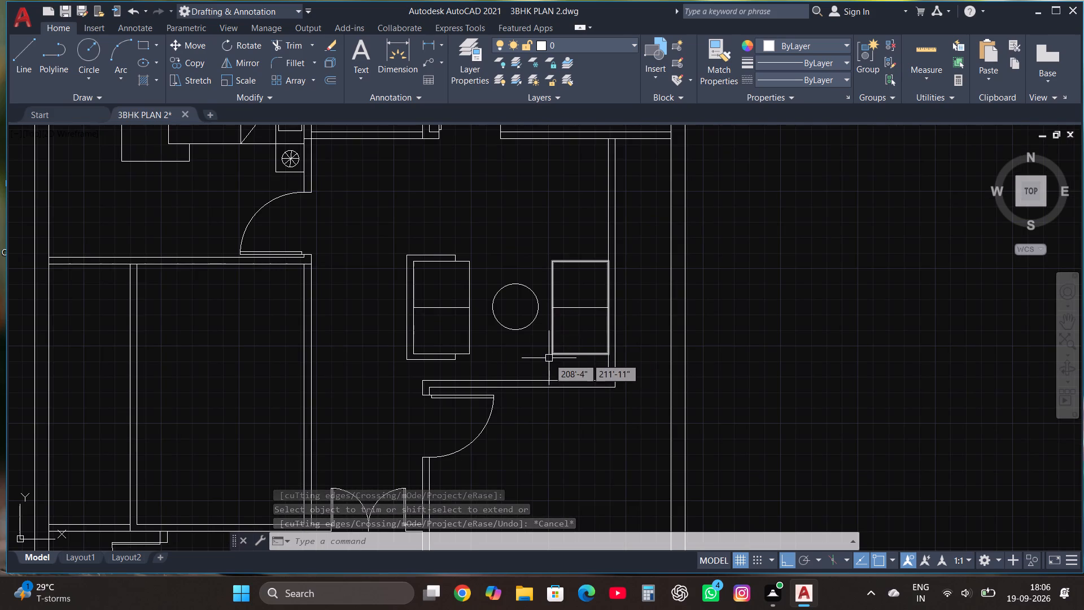
click(574, 364)
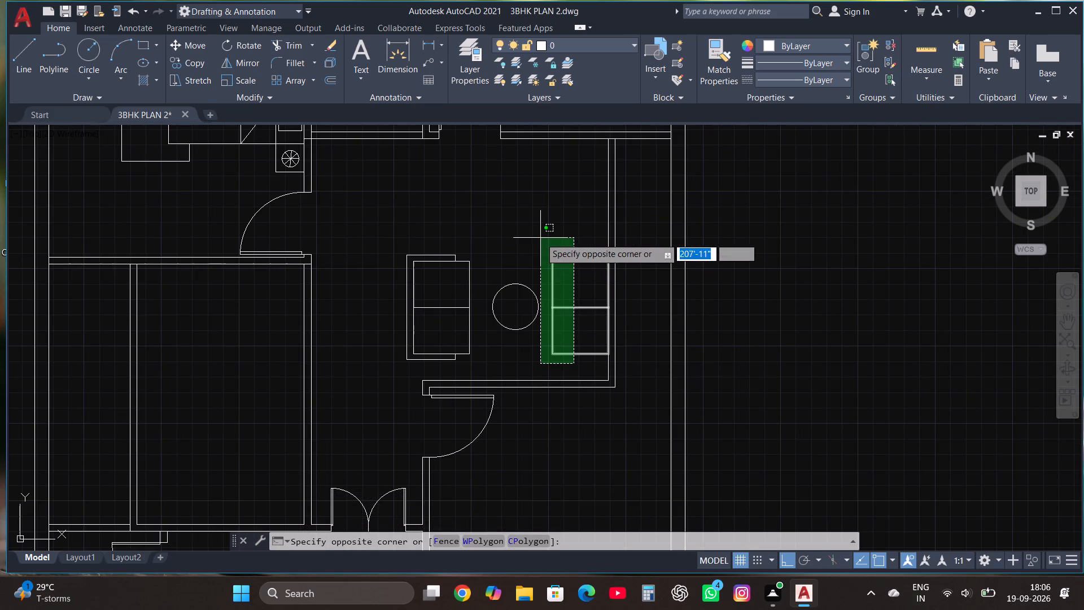
click(540, 238)
key(Delete)
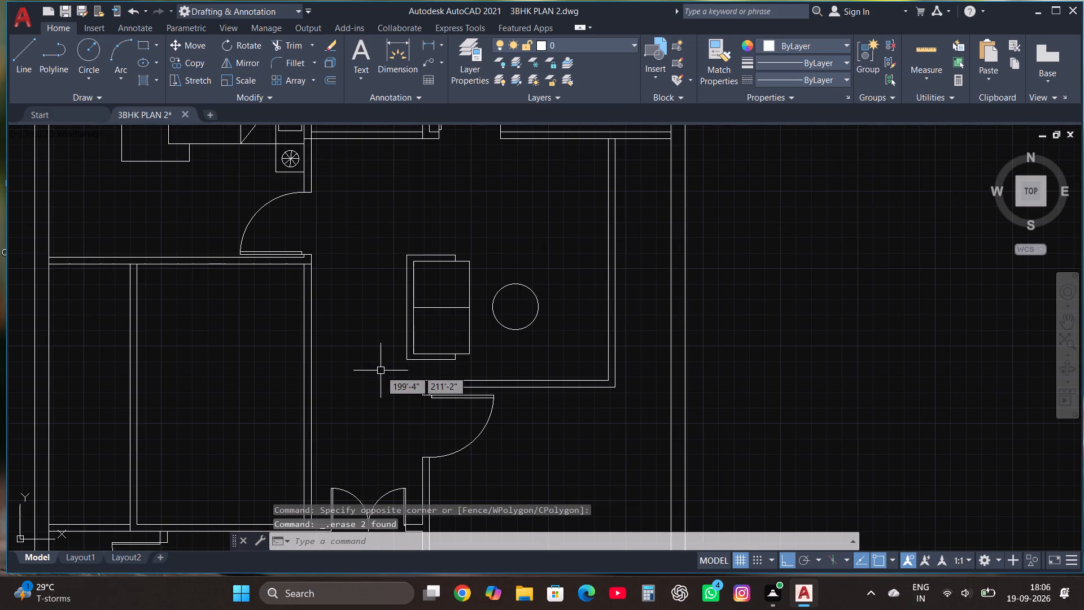
Copy the complete two-seat sofa horizontally into the empty space outside the plan's right outer wall.
click(381, 371)
click(475, 211)
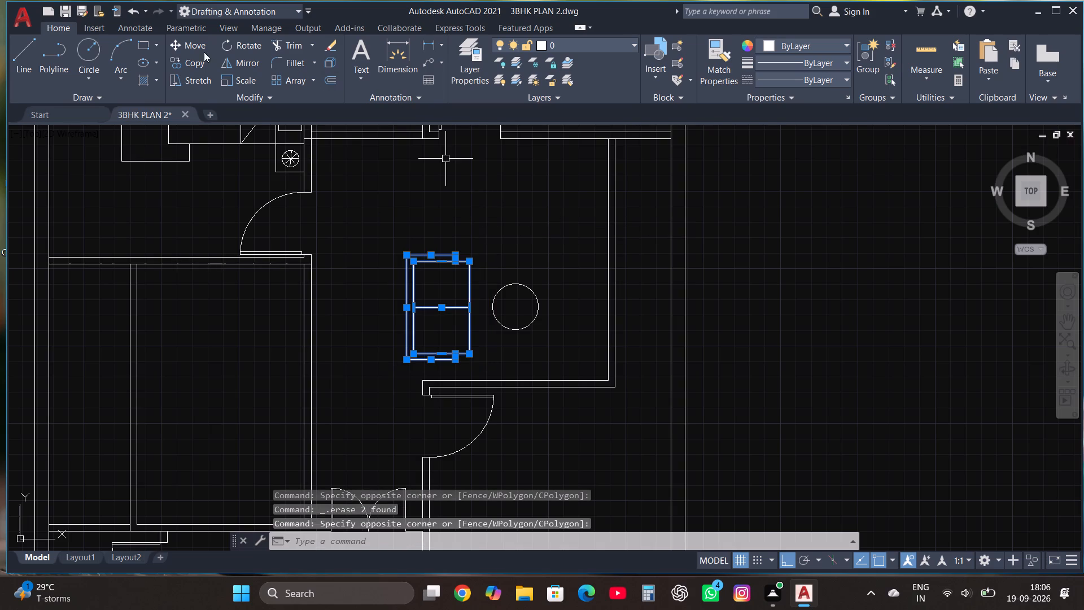
double_click(195, 67)
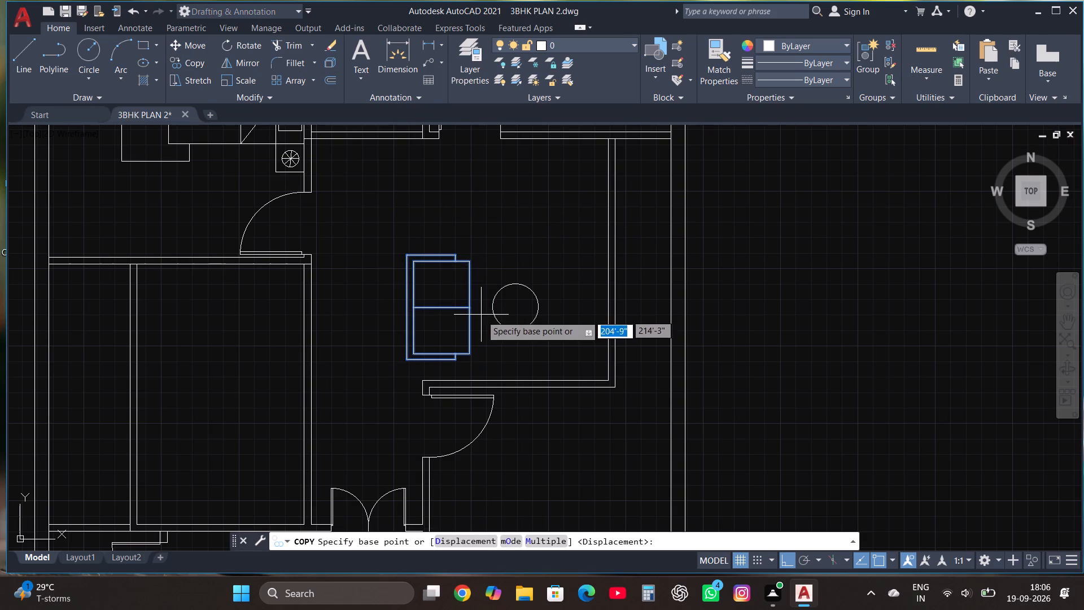
click(462, 315)
click(816, 281)
key(Escape)
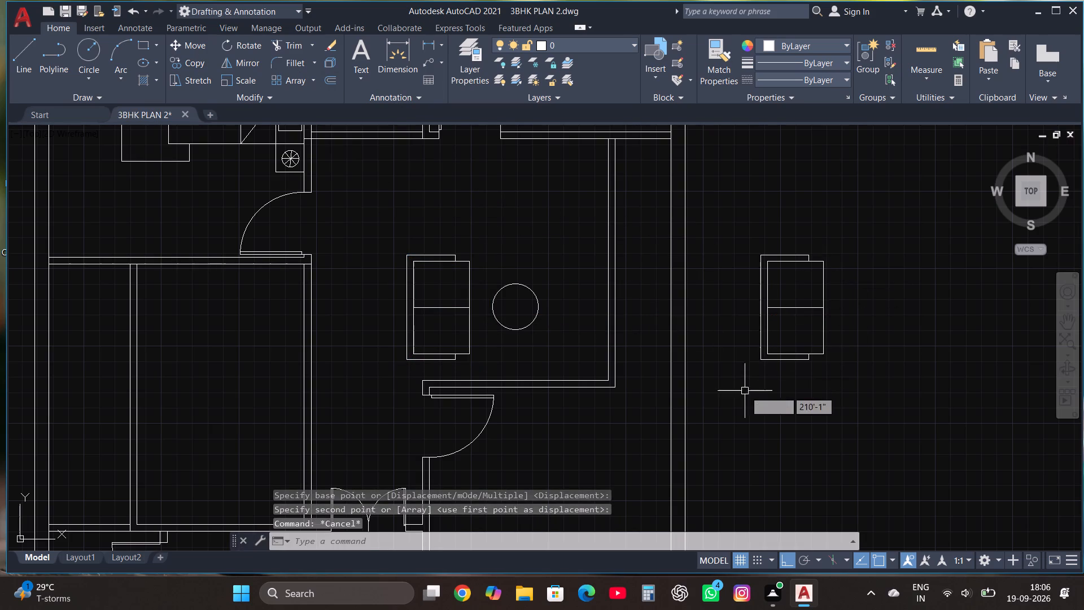
Rotate the sofa copy outside the plan by 180° so that its back faces right.
drag(745, 391, 745, 381)
click(895, 171)
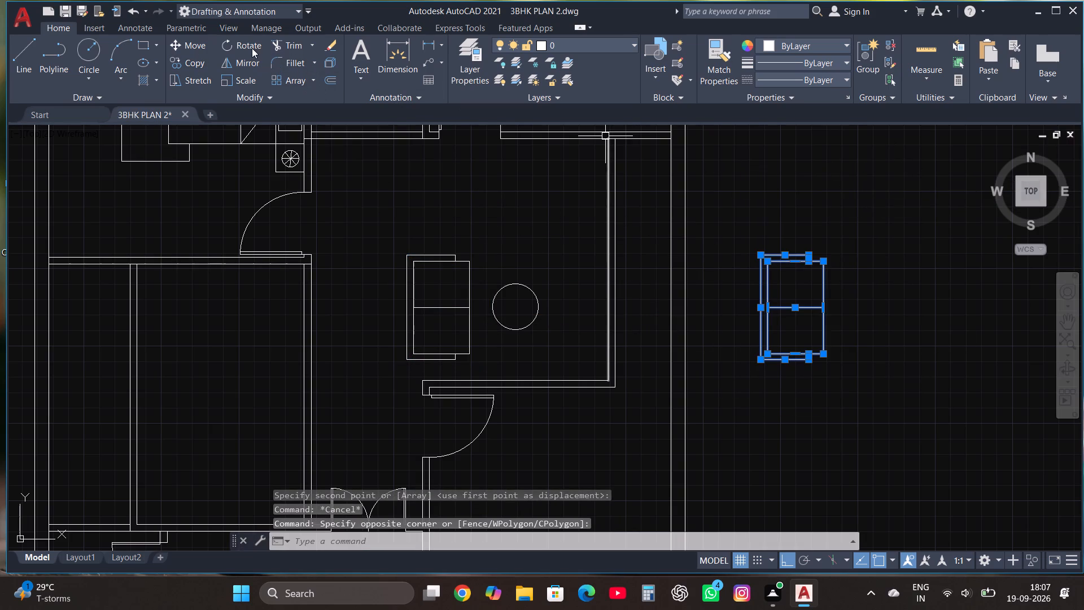
click(252, 48)
click(774, 273)
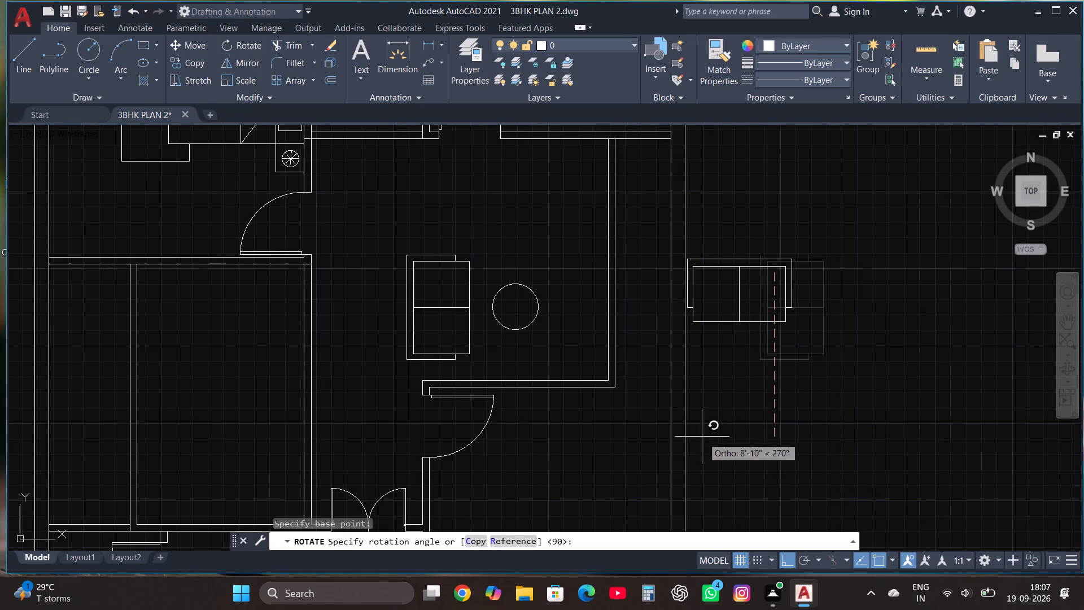
click(560, 407)
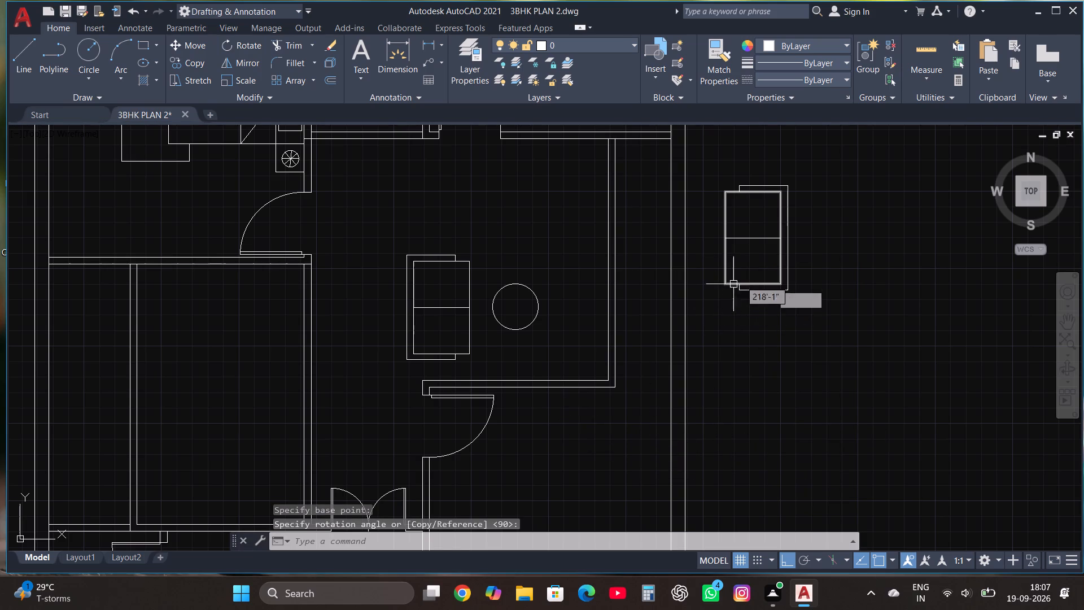
Move the rotated sofa from outside the plan into the hall, setting its back against the right partition opposite the other sofa.
click(759, 289)
key(Escape)
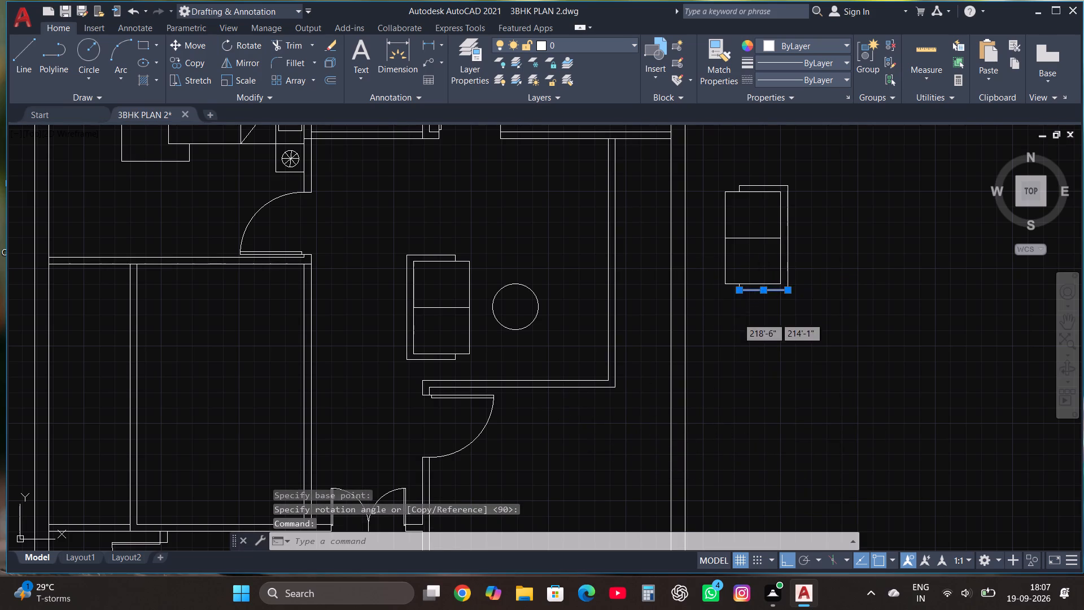
drag(722, 318, 722, 311)
click(799, 172)
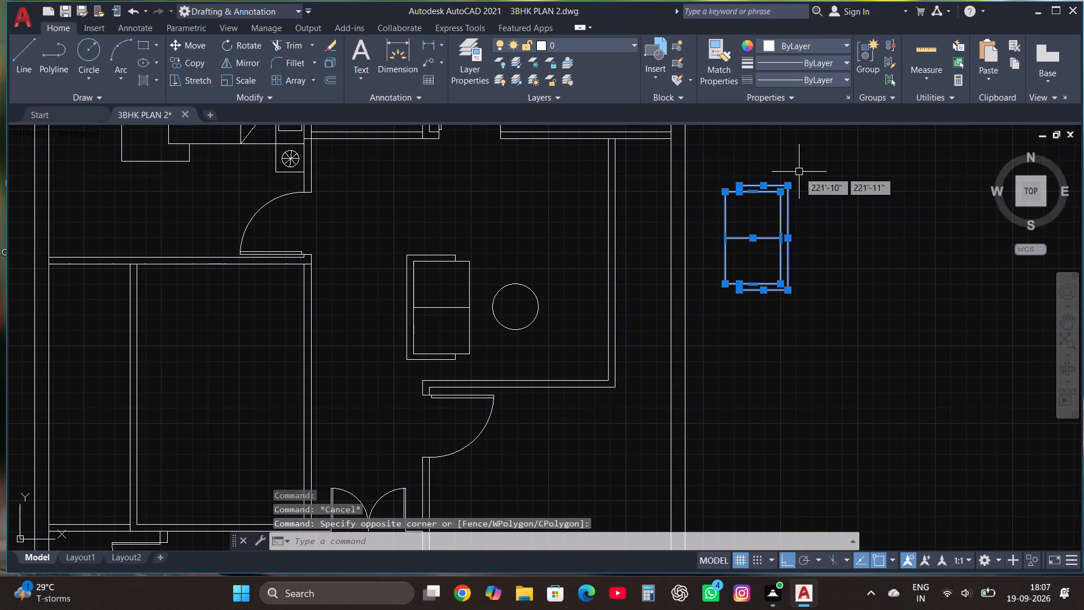
click(193, 43)
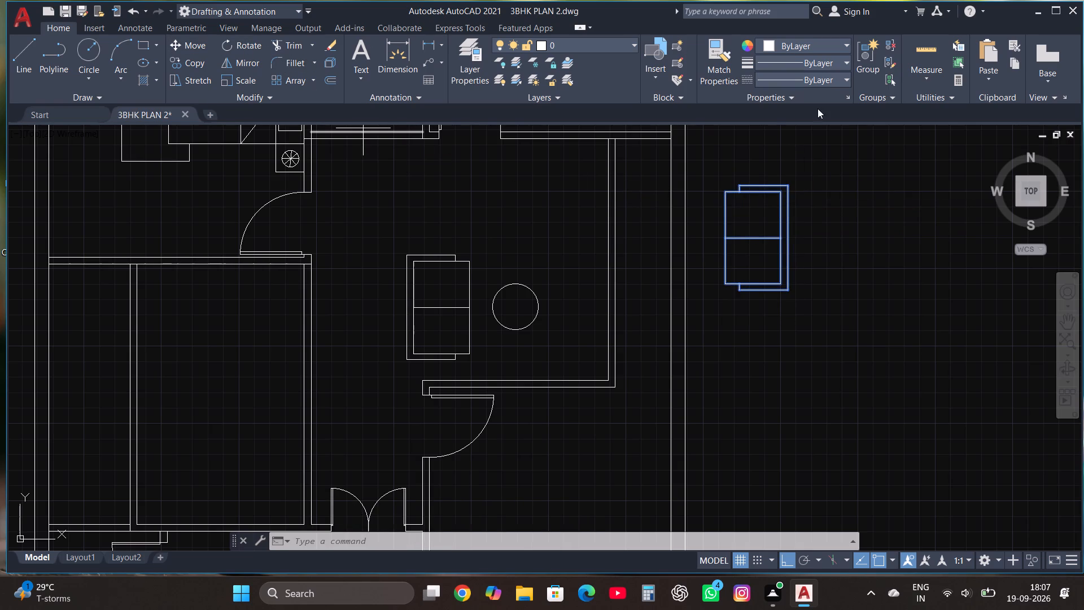
click(789, 184)
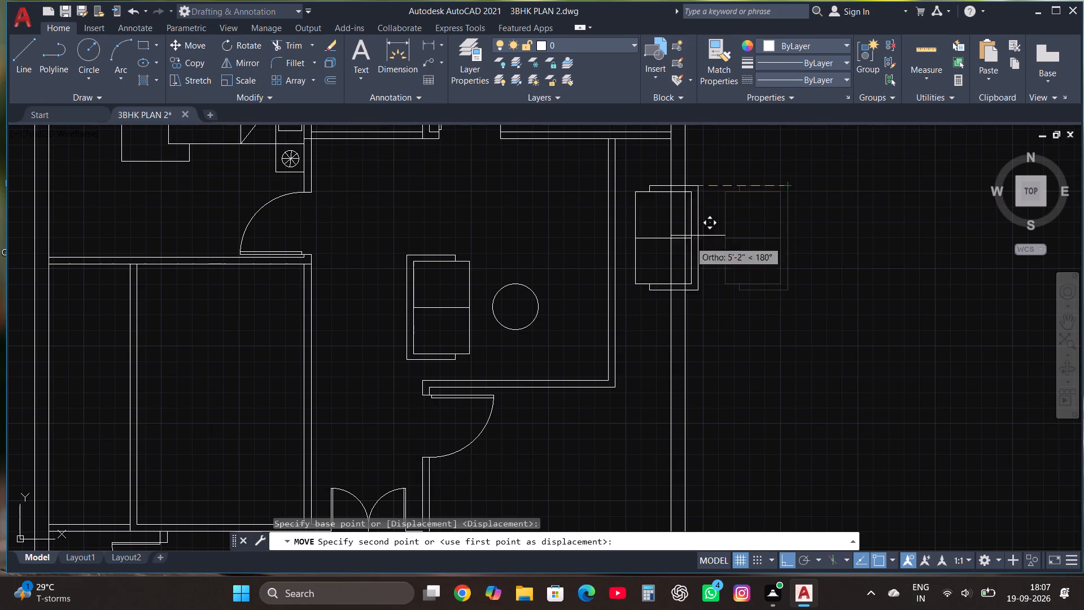
key(F8)
scroll(603, 263, up, 1)
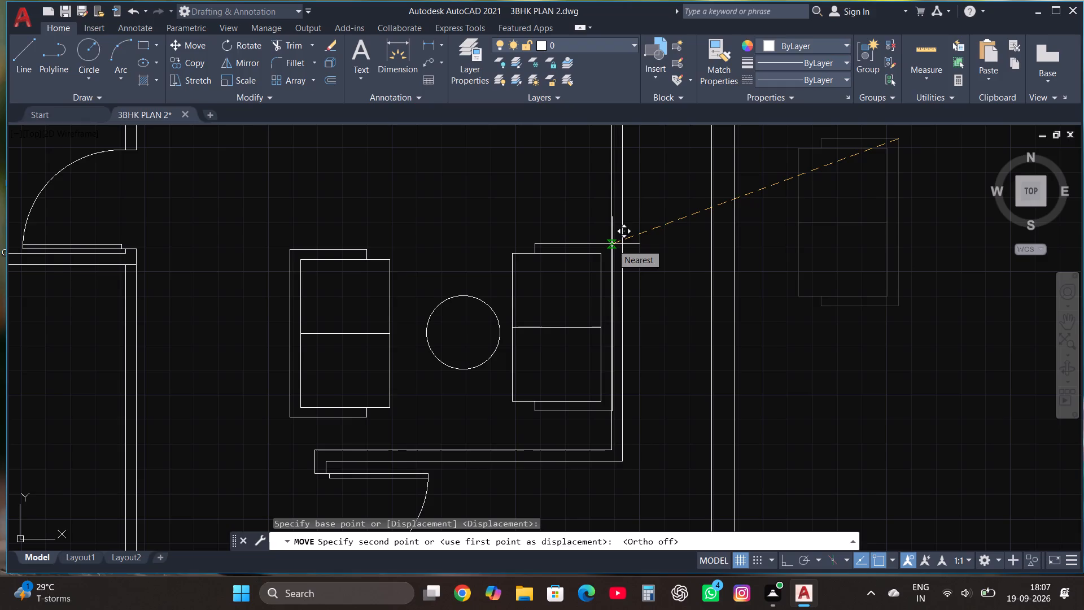
double_click(612, 244)
Shift the round table slightly left so it sits midway between the two facing sofas.
scroll(664, 363, down, 1)
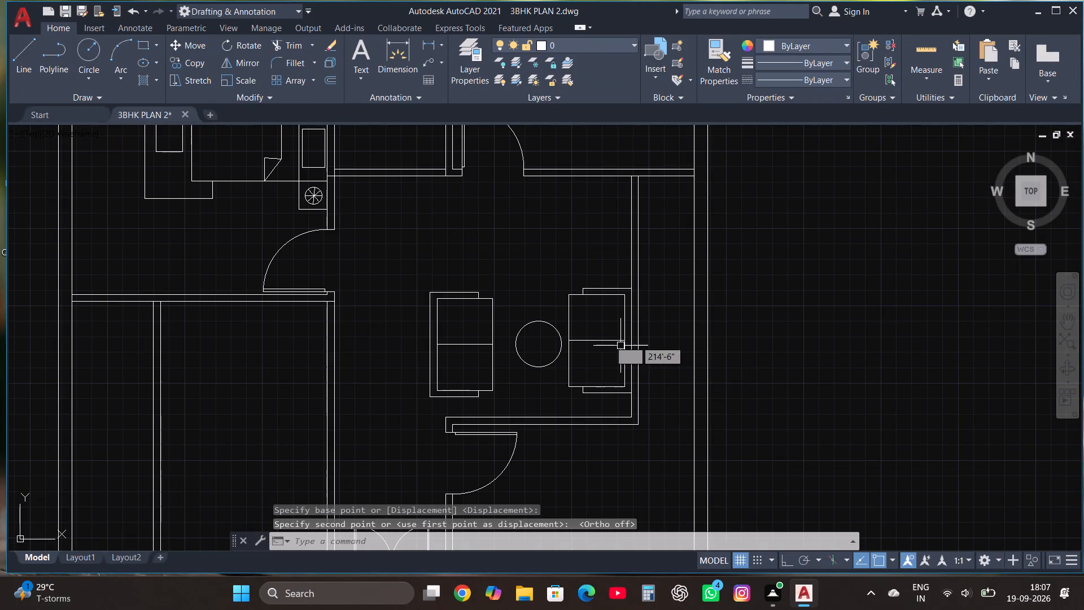
scroll(532, 317, up, 1)
click(532, 329)
scroll(541, 346, up, 1)
click(542, 369)
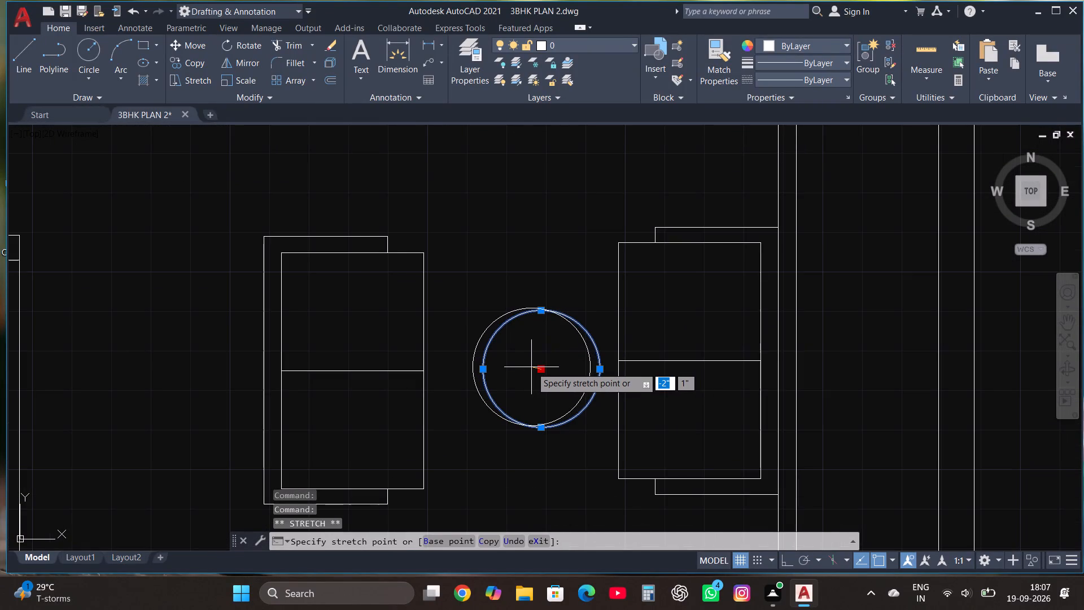
click(527, 367)
scroll(655, 365, down, 1)
key(Escape)
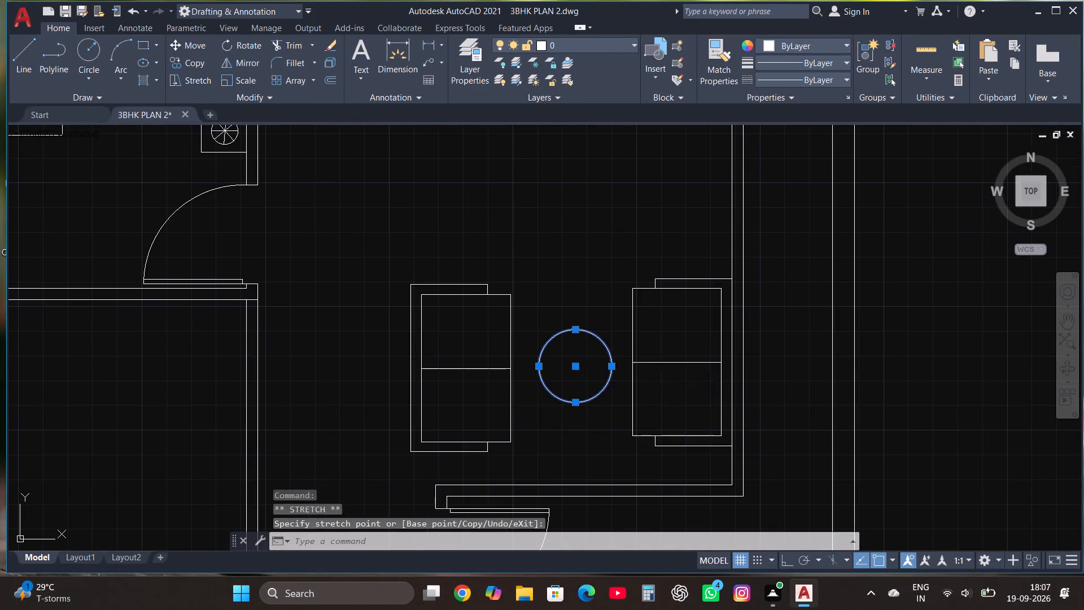
Copy the hall's left two-seat sofa into the open space above the round table.
click(391, 461)
click(534, 262)
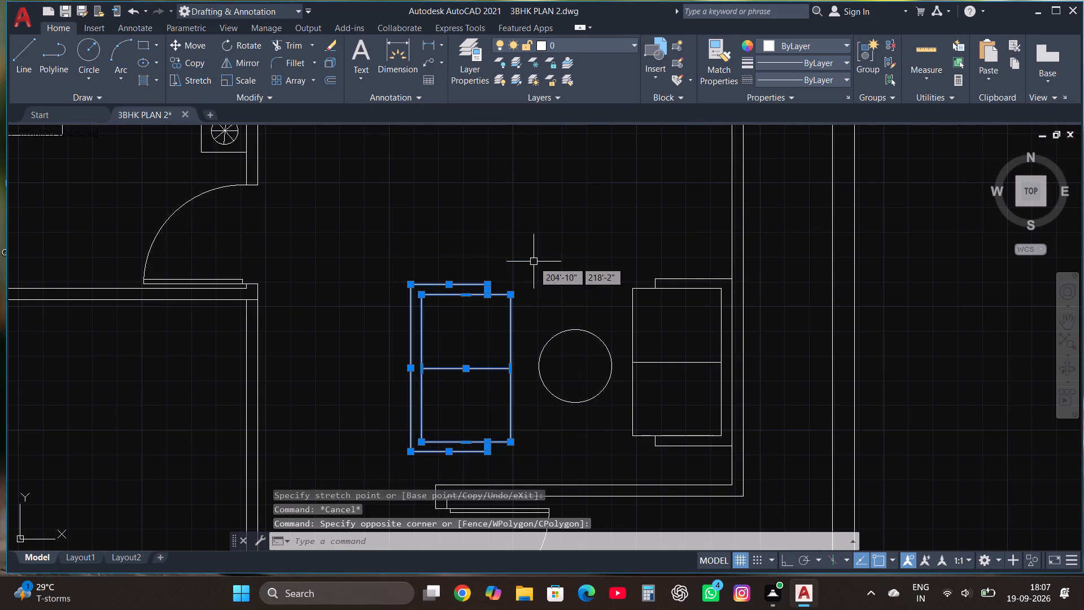
click(200, 64)
click(515, 356)
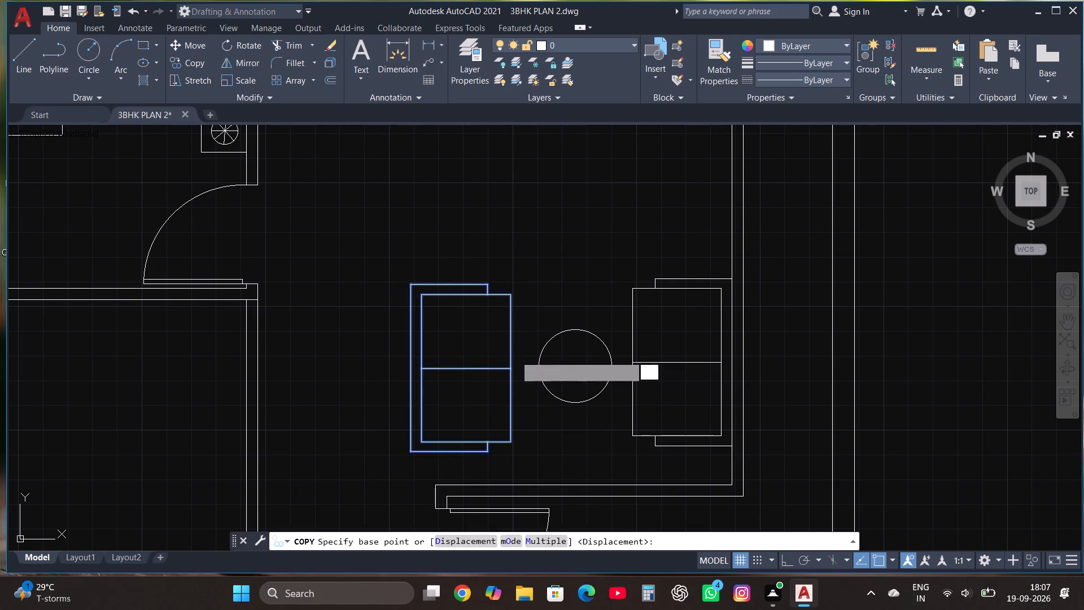
scroll(548, 381, down, 2)
scroll(576, 308, up, 1)
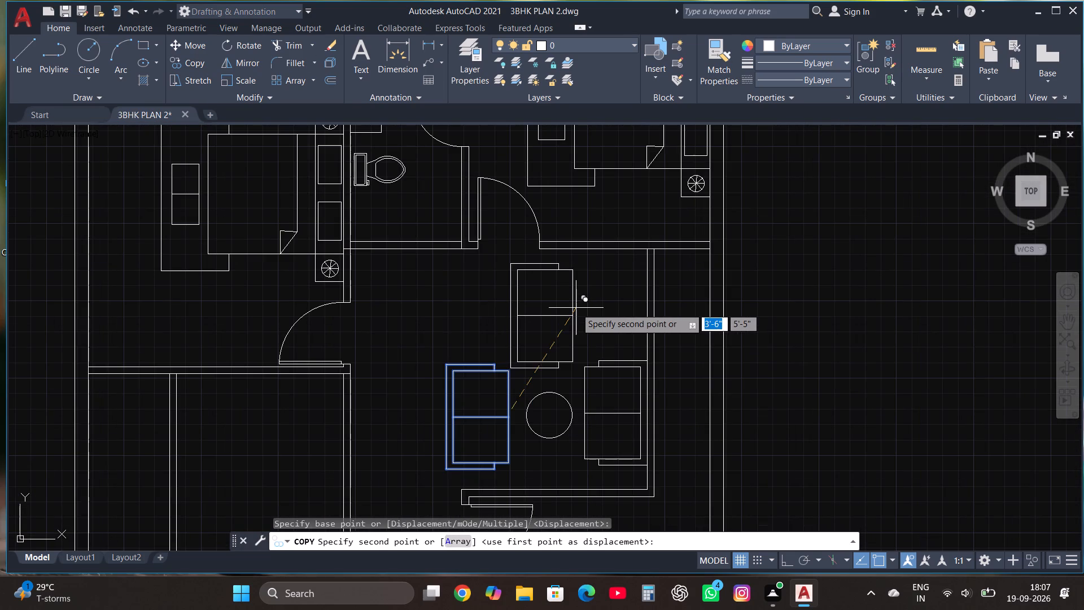
click(576, 308)
key(Escape)
Rotate the upper sofa copy 90° clockwise so that its back faces the top of the plan.
scroll(522, 382, up, 2)
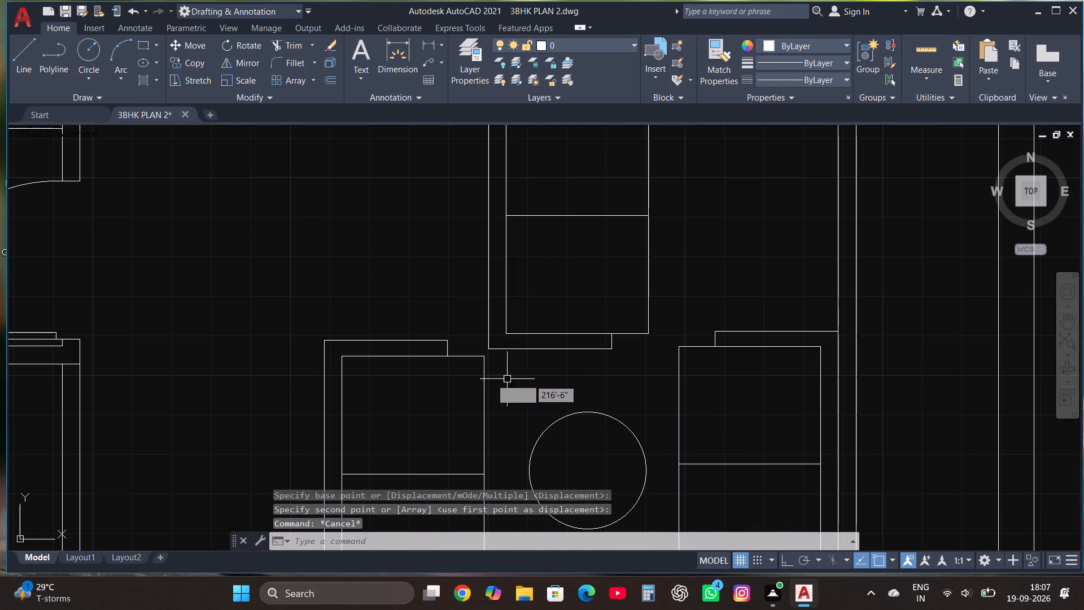
click(470, 382)
scroll(470, 382, down, 1)
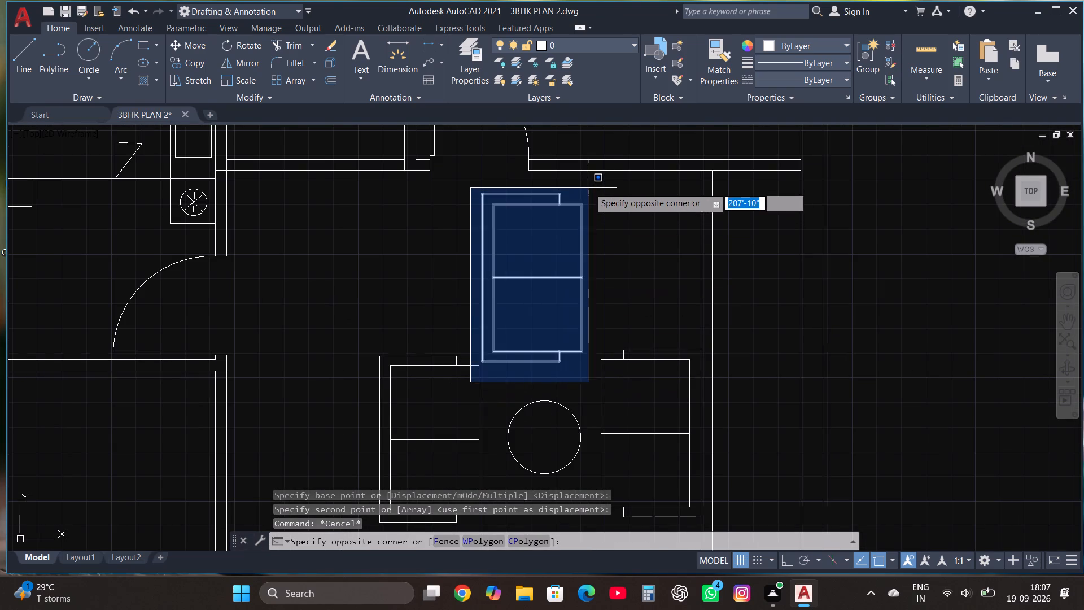
click(589, 187)
click(248, 49)
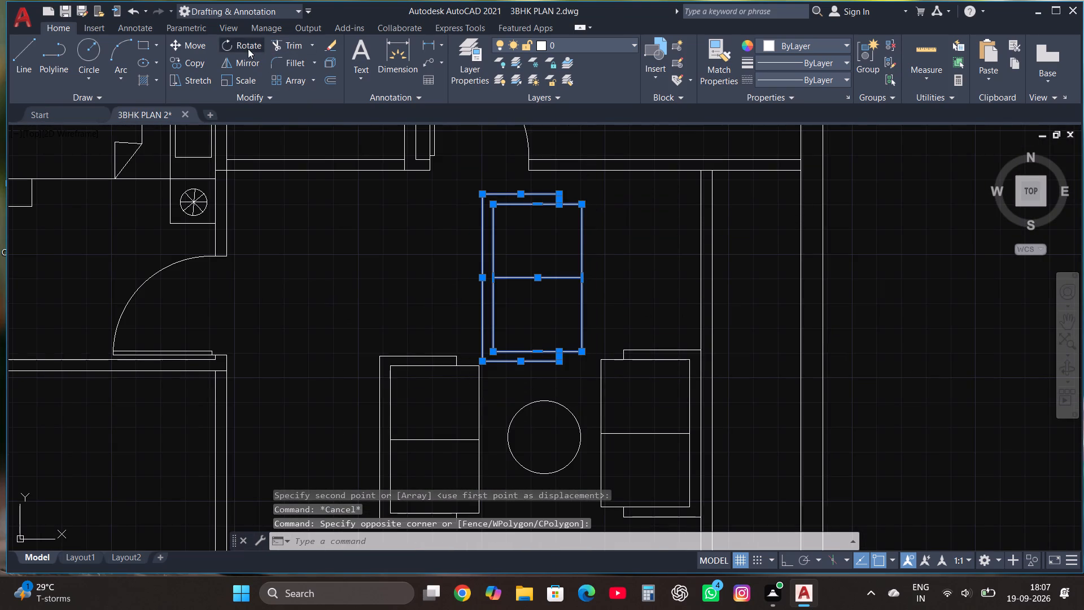
click(579, 306)
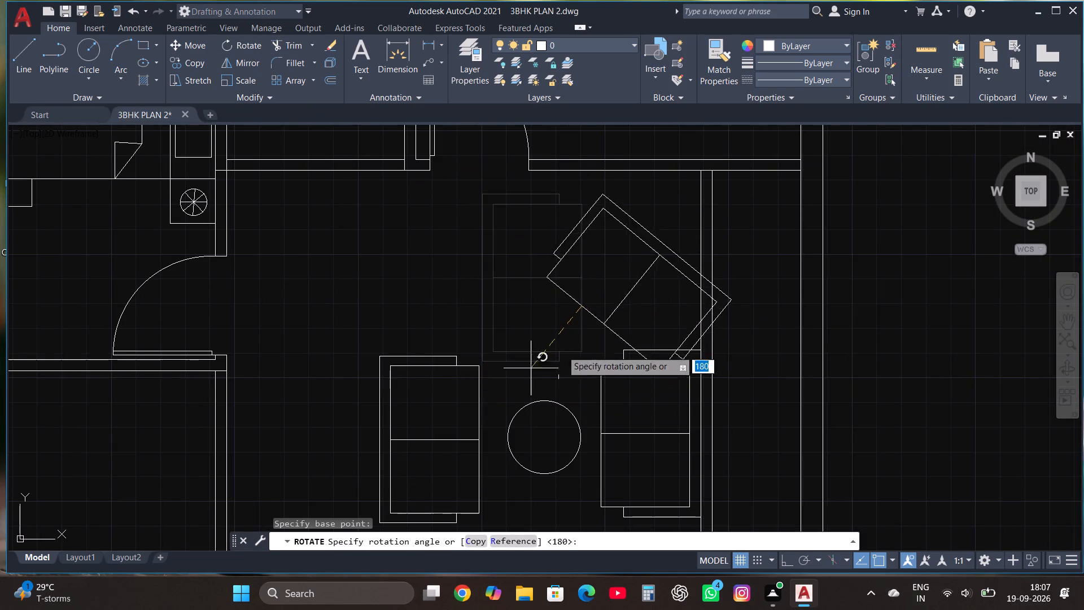
key(F8)
click(626, 366)
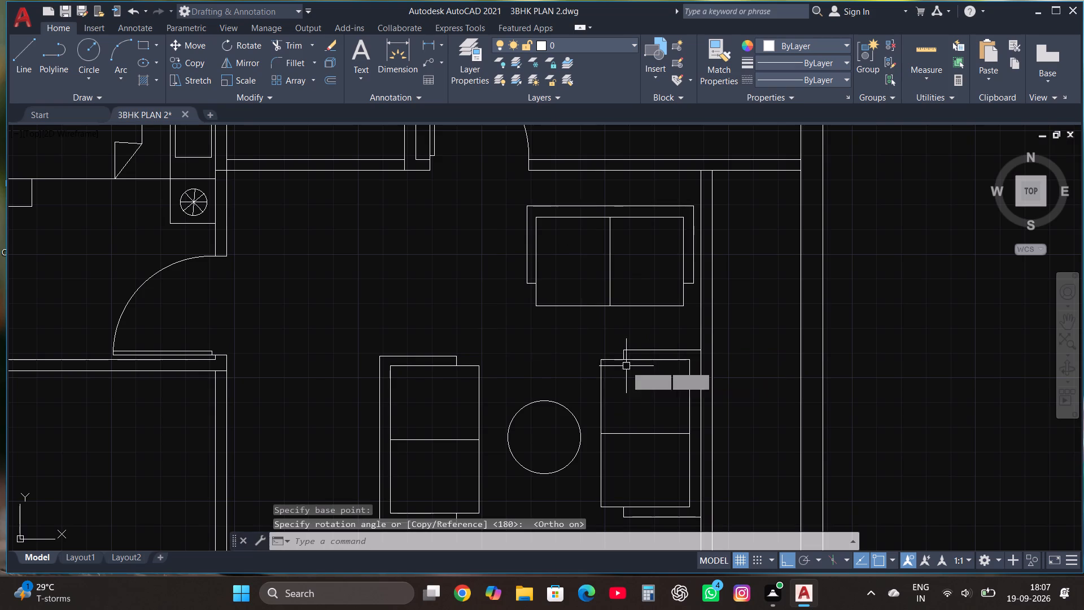
Move the upper sofa about 2'-2" horizontally to the left so it sits above the round table.
double_click(506, 334)
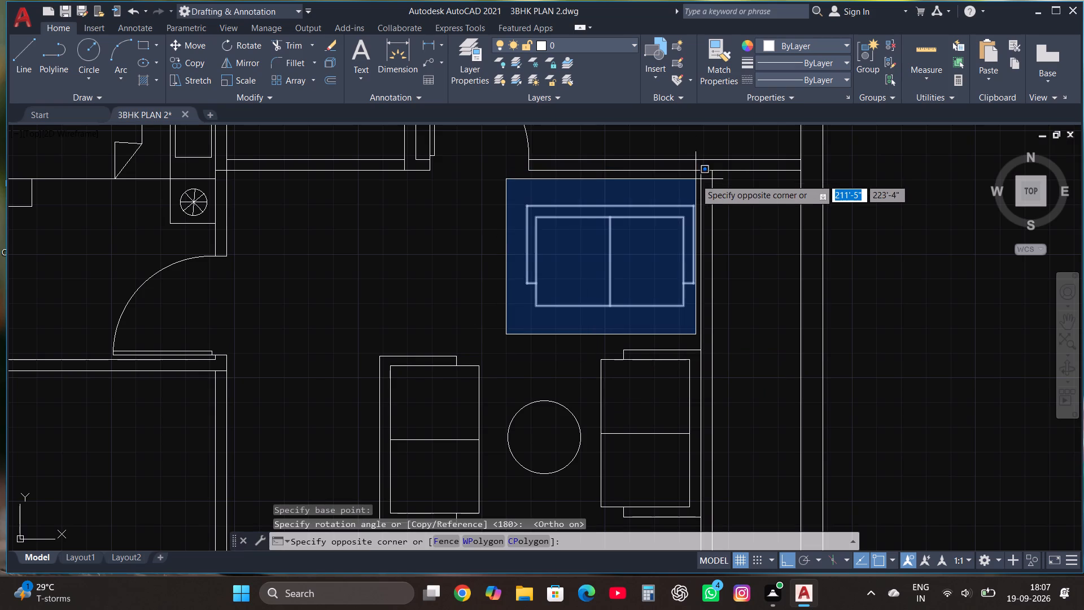
click(698, 181)
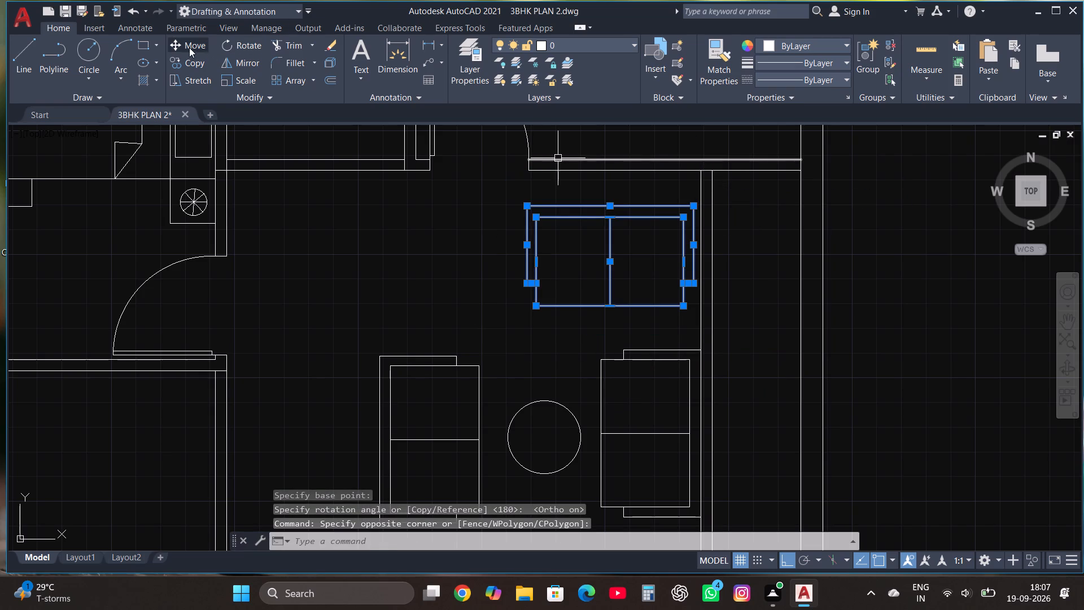
click(189, 47)
click(672, 294)
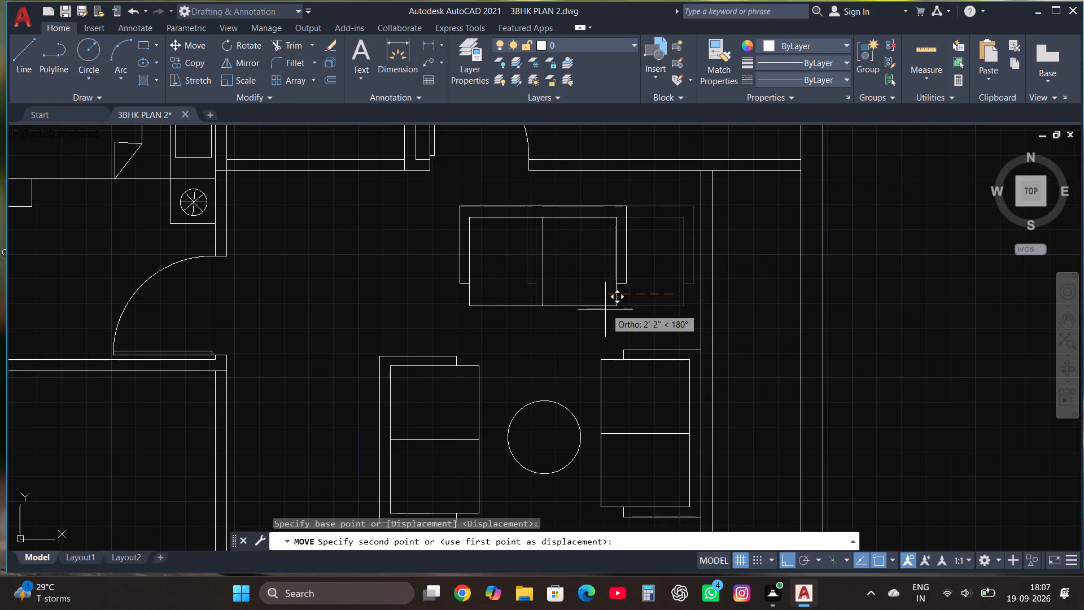
click(605, 310)
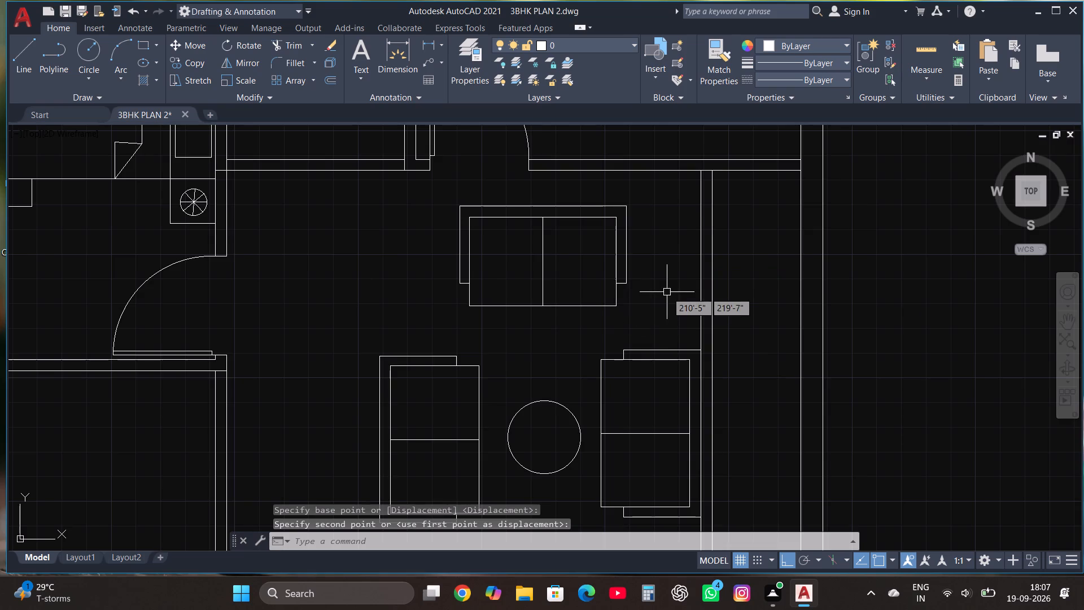
In the room left of the hall, draw a line 2' up from the lower-right inner corner, continuing horizontally left across the room.
scroll(667, 292, down, 3)
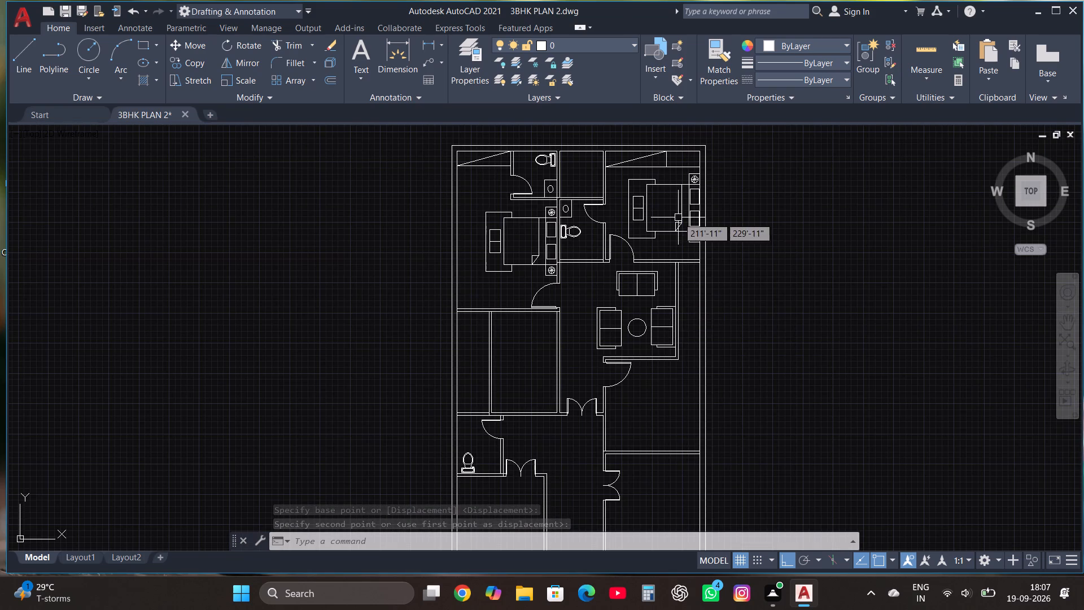
scroll(495, 503, up, 1)
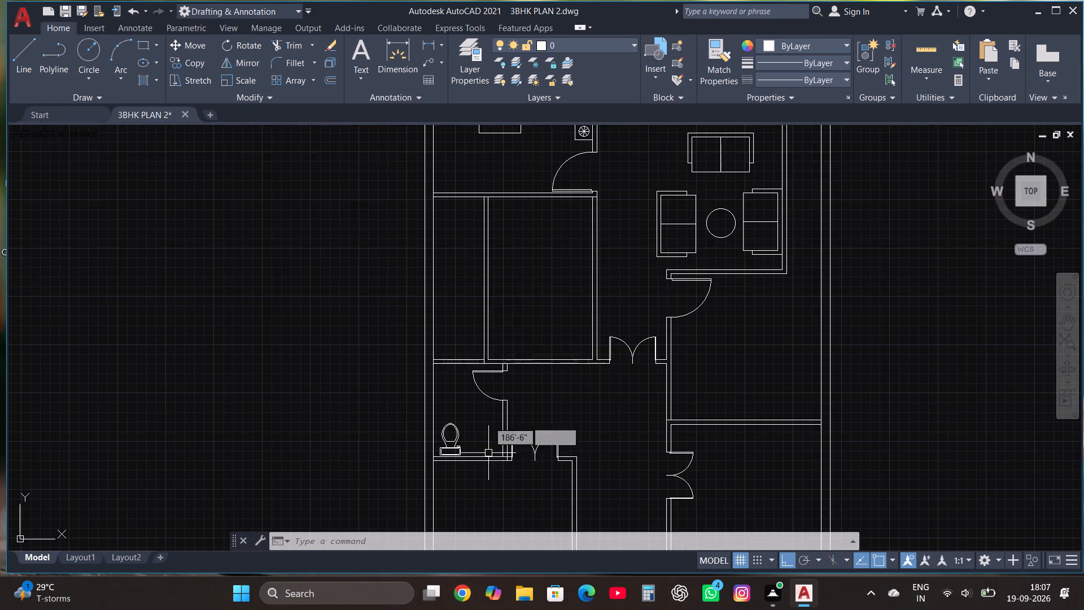
click(25, 51)
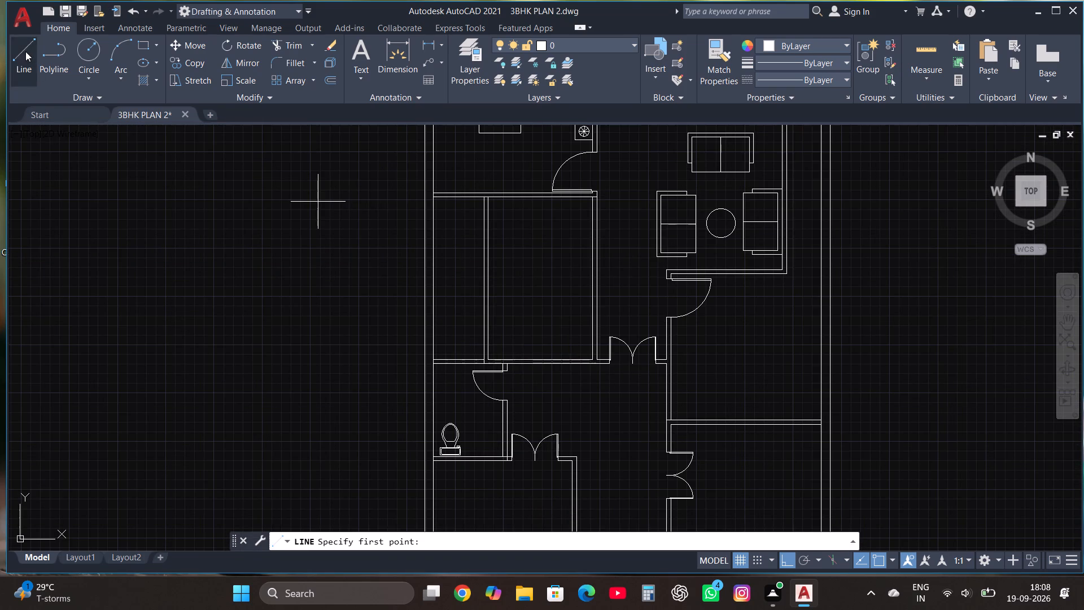
scroll(497, 372, up, 1)
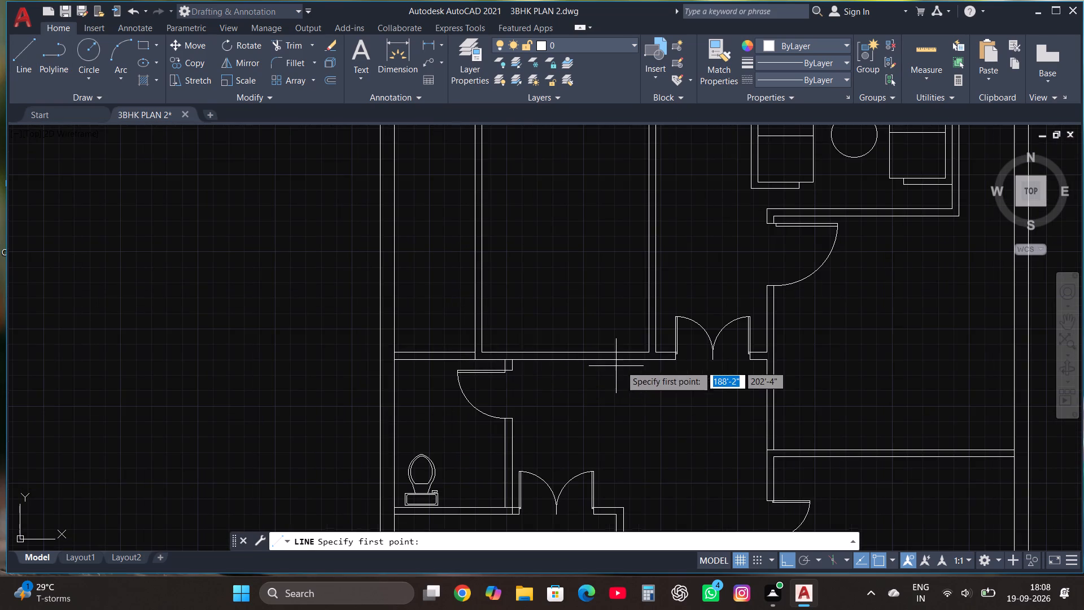
scroll(689, 342, up, 1)
click(624, 359)
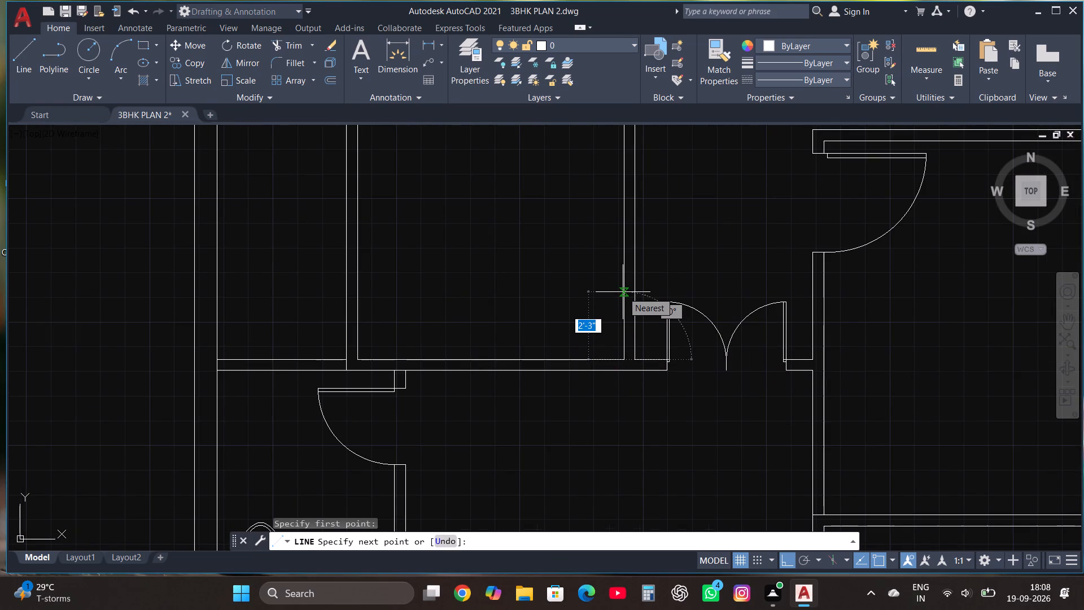
text(2')
key(Return)
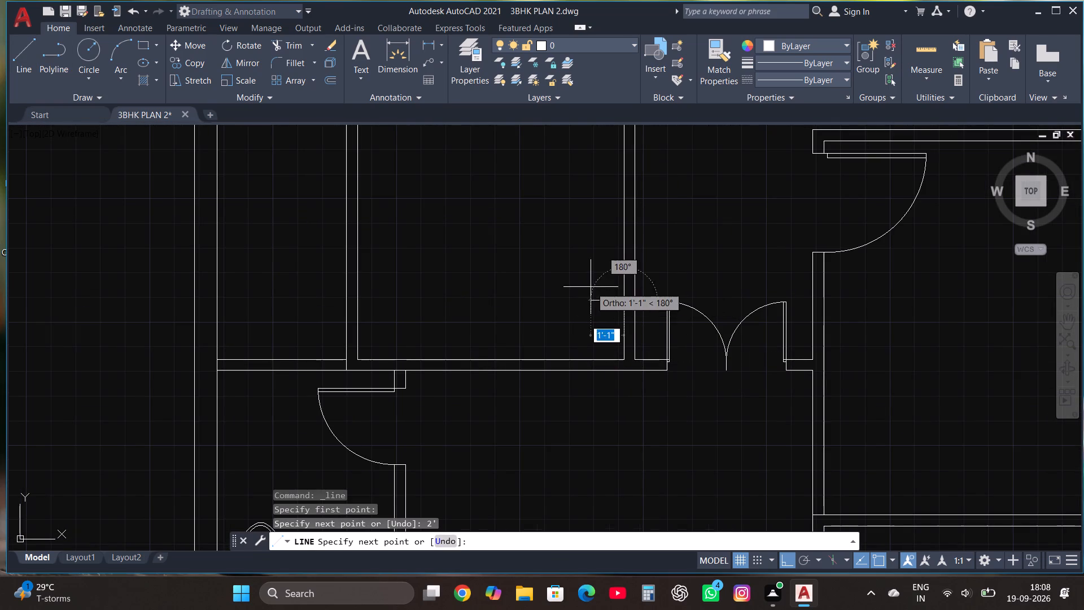
scroll(561, 326, down, 1)
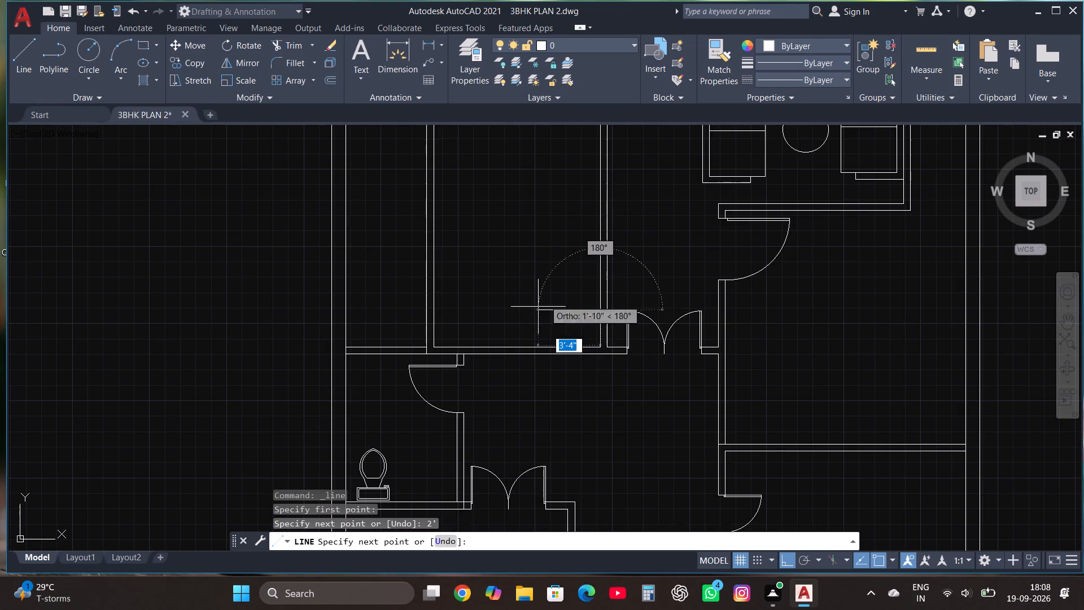
scroll(533, 316, up, 1)
click(458, 319)
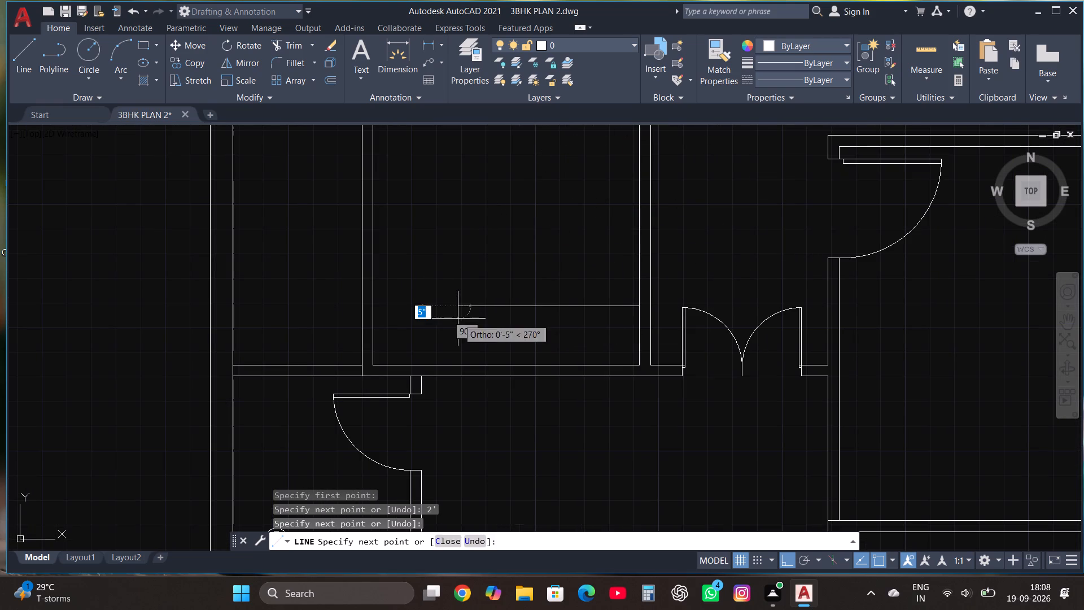
key(Escape)
Draw a line 2' right from the same room's lower-left inner corner, continuing about 11' vertically upward.
click(12, 50)
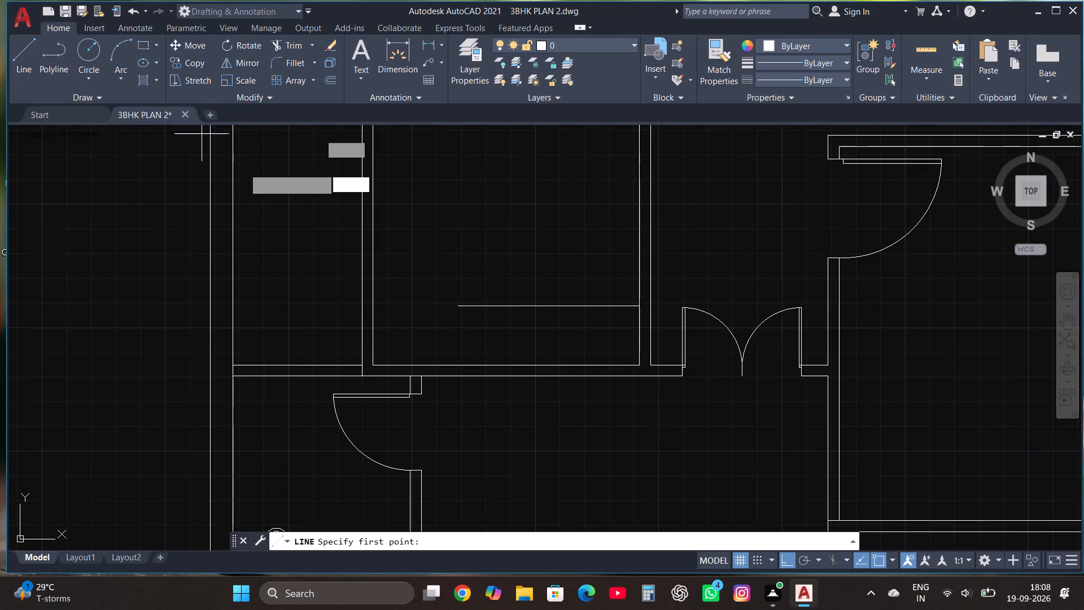
click(373, 367)
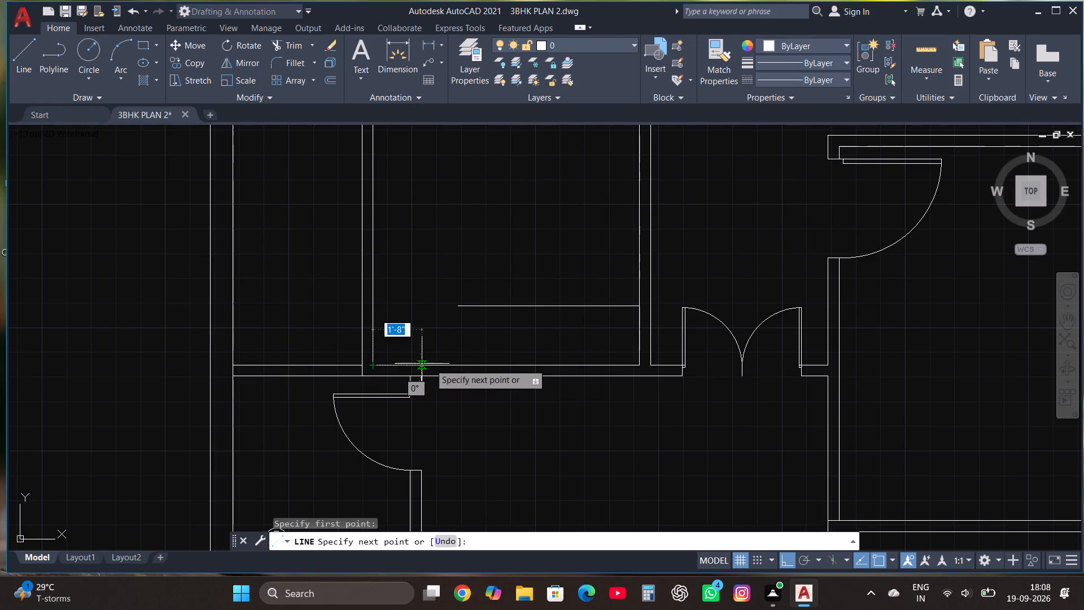
text(2')
key(Return)
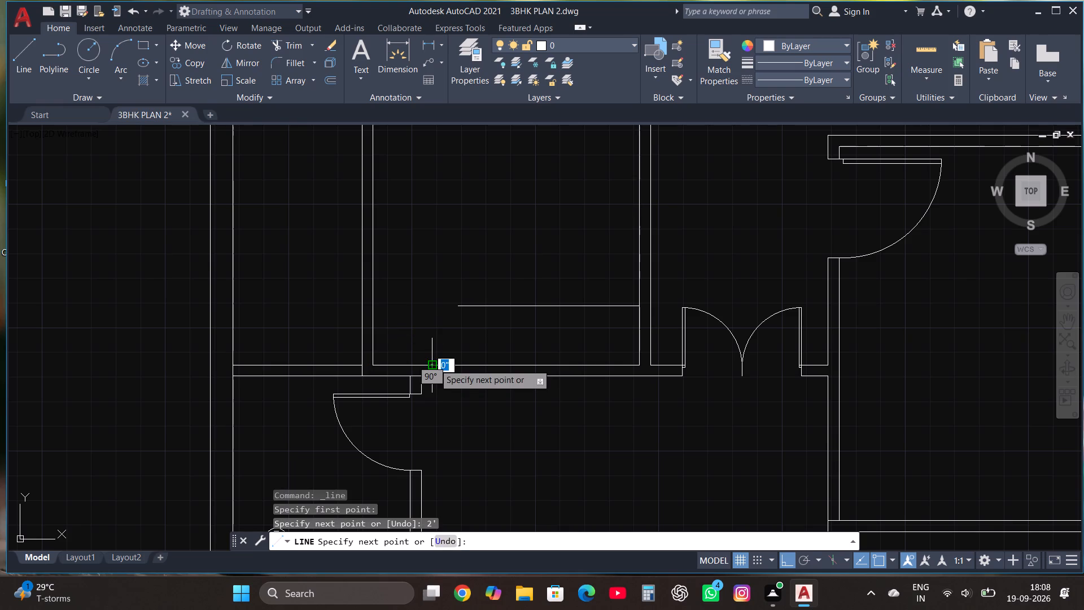
scroll(438, 281, down, 3)
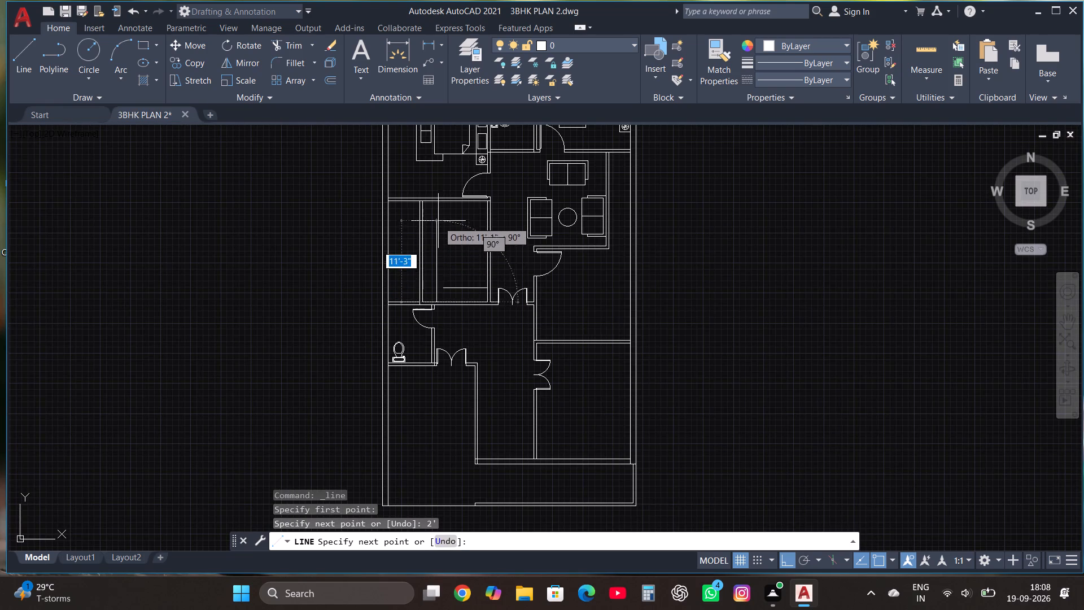
click(438, 219)
key(Escape)
Draw a line 2' down from the same room's upper-right inner corner, continuing horizontally left almost to the vertical counter line.
scroll(442, 189, up, 2)
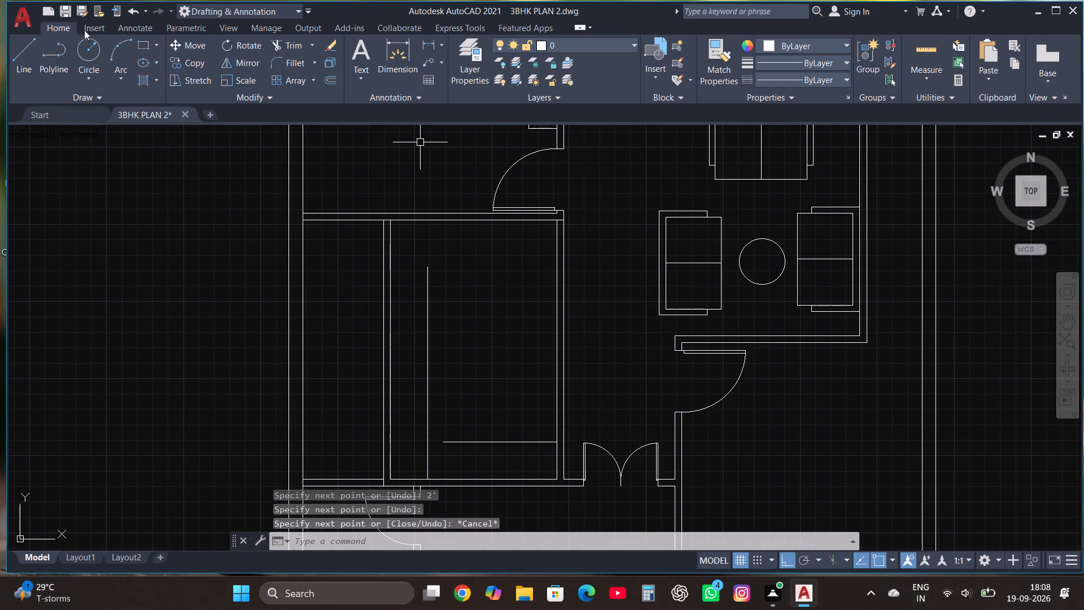
click(28, 43)
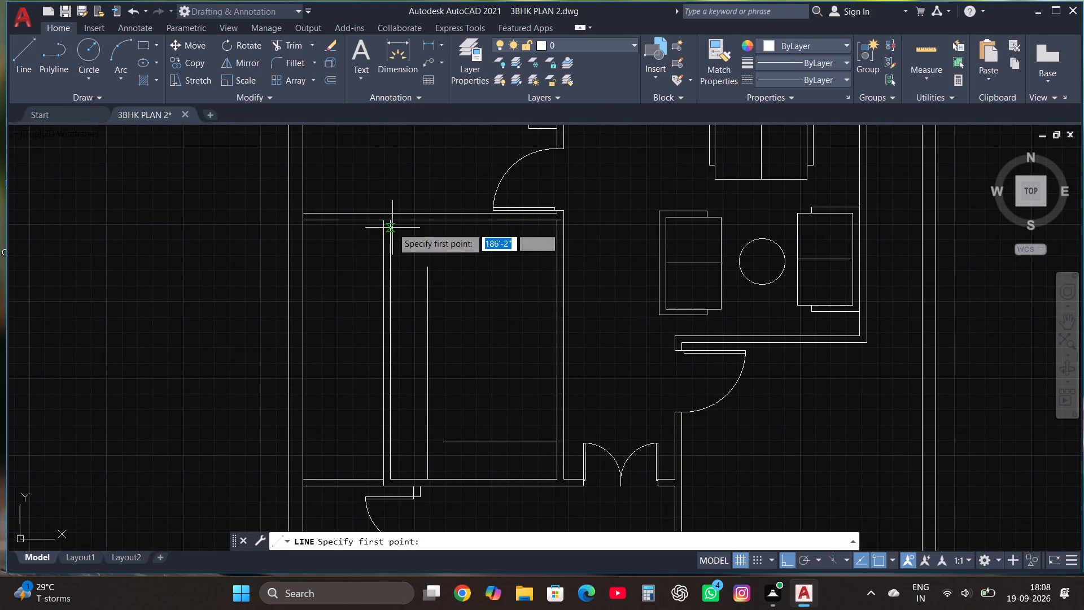
scroll(542, 217, up, 2)
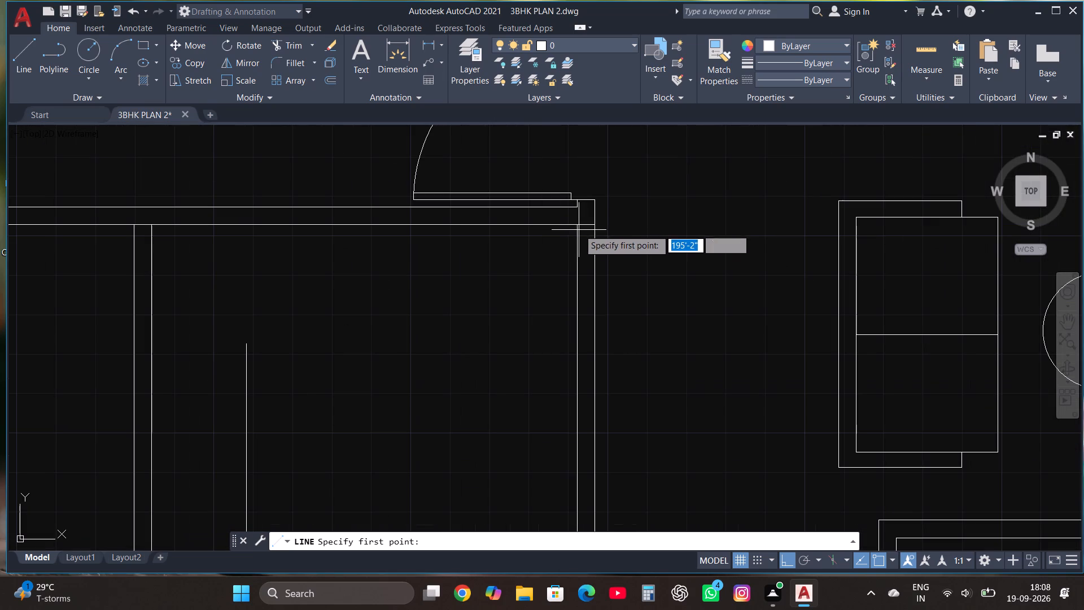
click(577, 226)
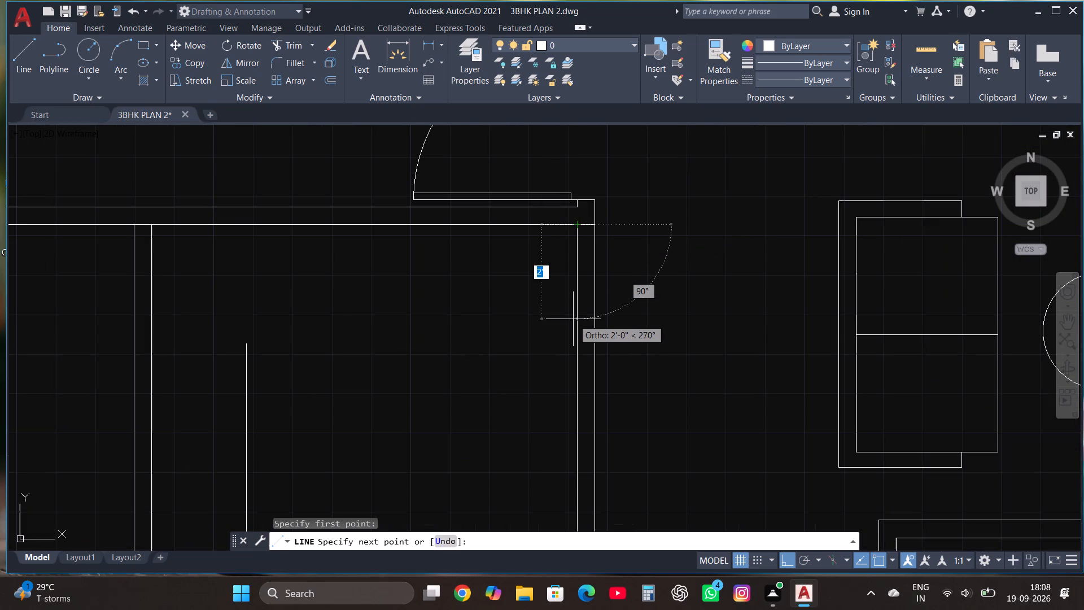
text(2')
key(Return)
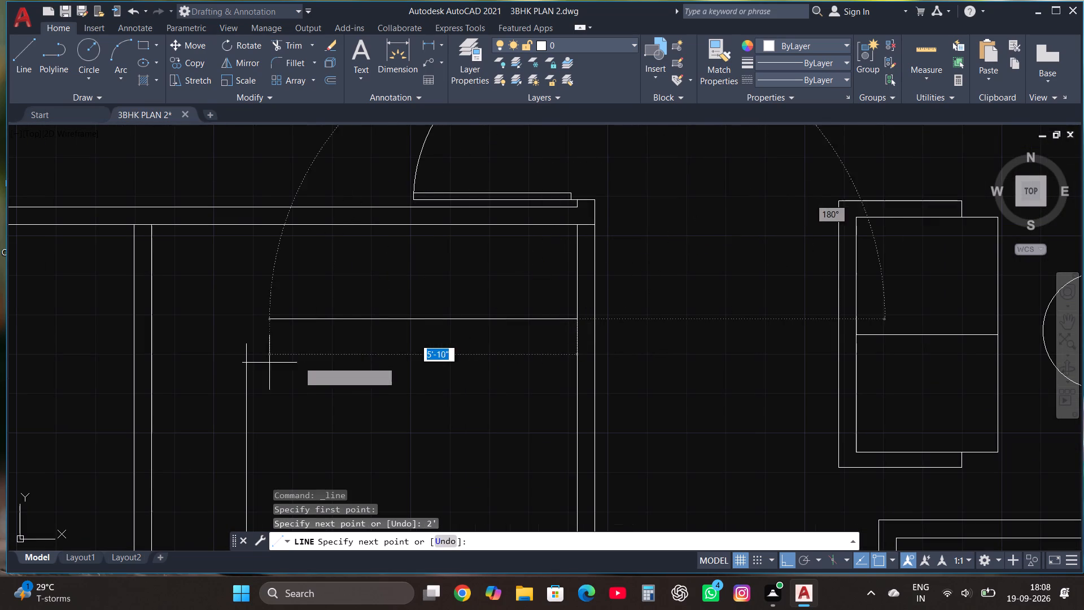
click(253, 335)
key(Escape)
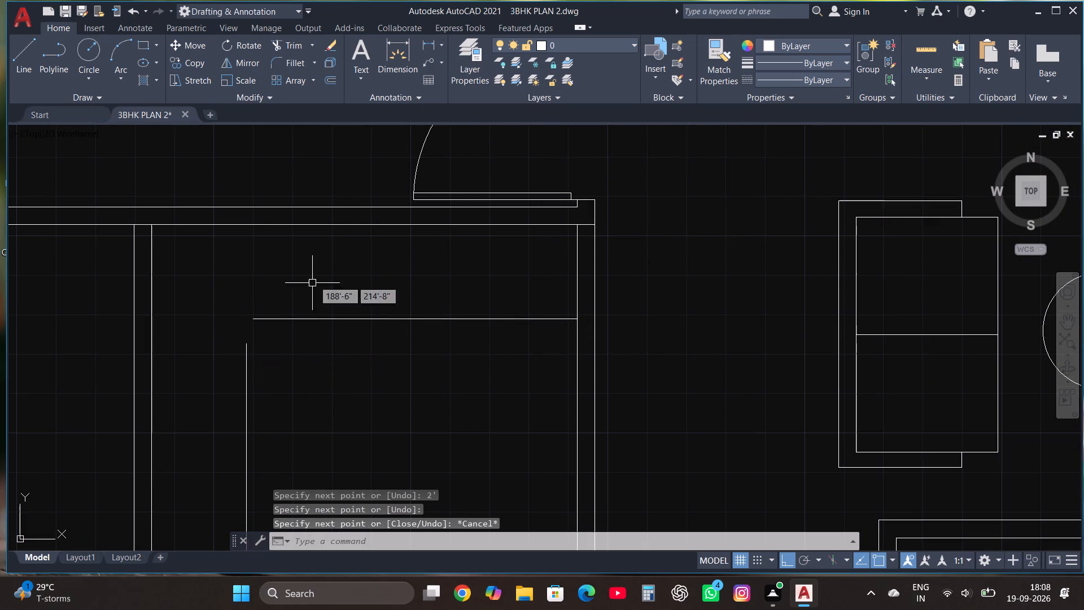
Fillet the vertical counter line with the upper horizontal counter line so they meet in a square corner.
click(298, 67)
click(286, 315)
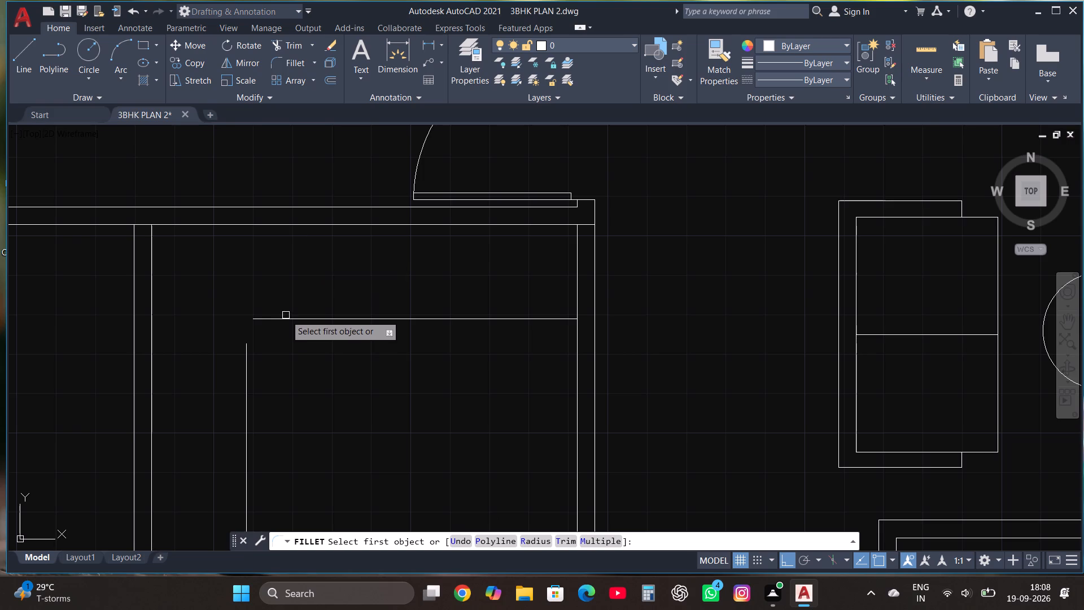
click(278, 315)
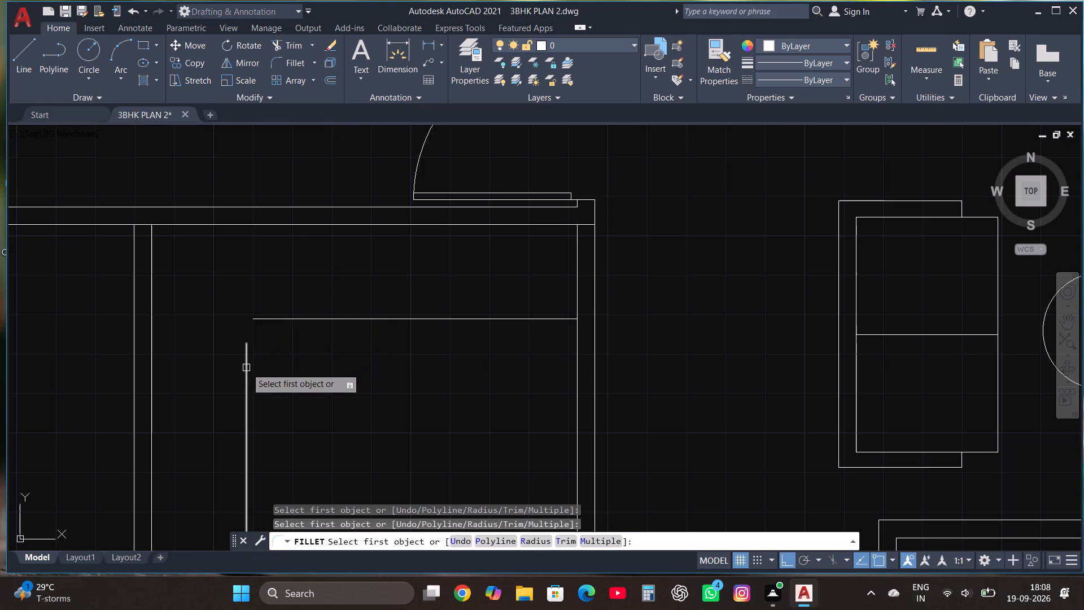
click(246, 368)
click(283, 319)
key(Escape)
Fillet the lower horizontal counter line with the vertical counter line to close the lower corner of the counter outline.
scroll(386, 268, down, 2)
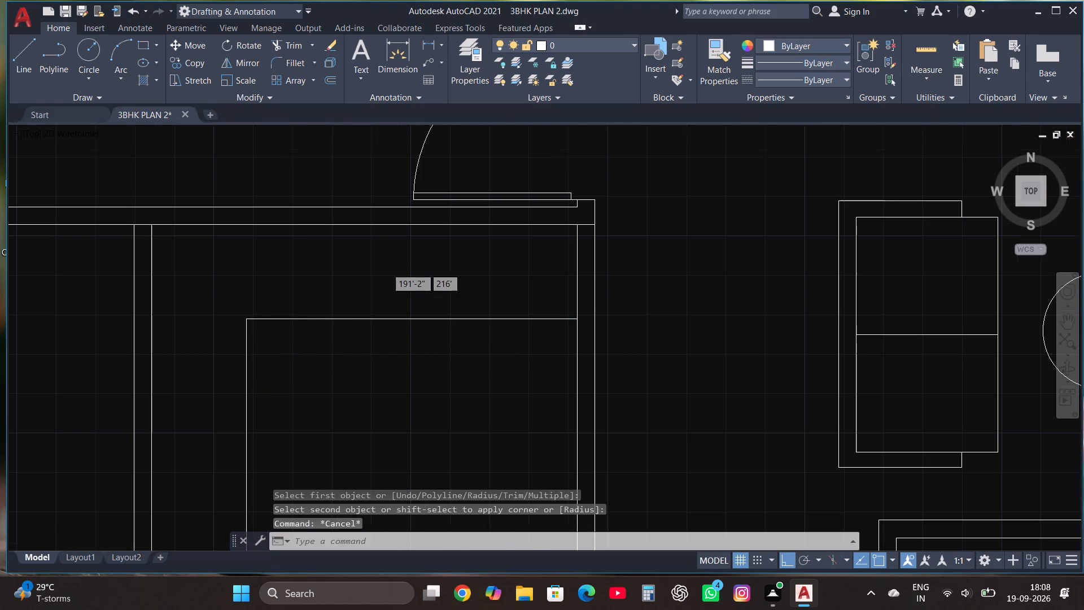
scroll(386, 268, down, 1)
scroll(367, 407, up, 2)
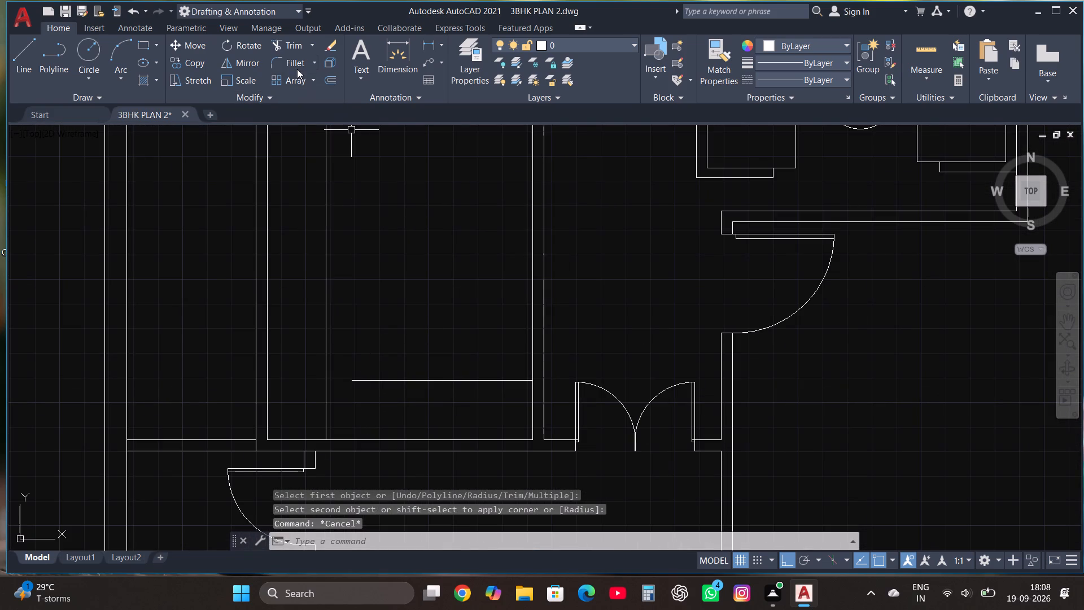
click(293, 60)
click(410, 382)
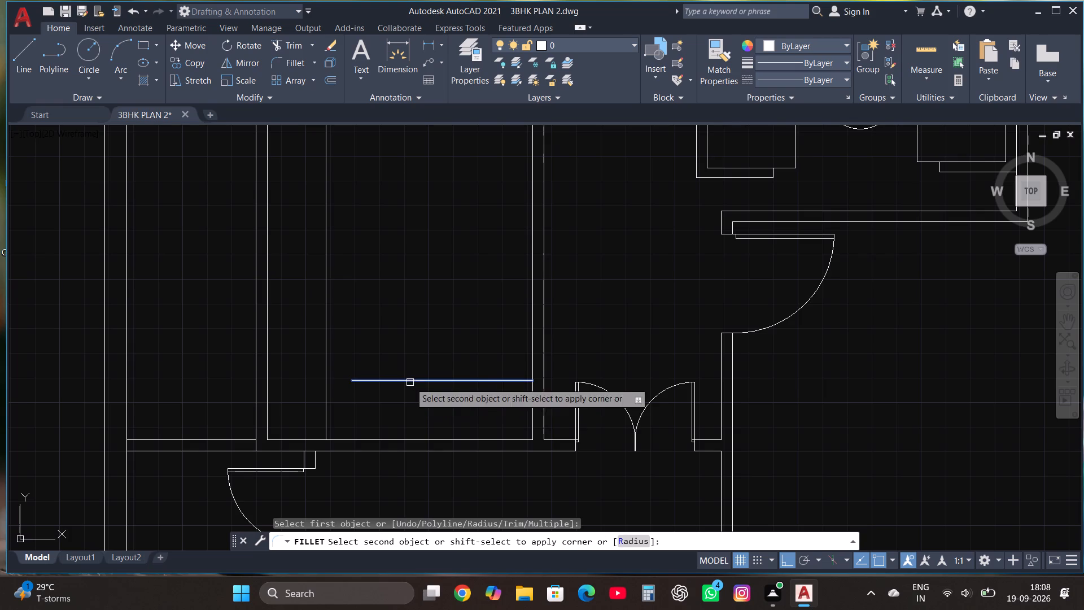
click(326, 285)
key(Escape)
Draw a stove rectangle about 2'-9" wide on the lower counter, with its base on the wall's inner face.
scroll(369, 393, down, 1)
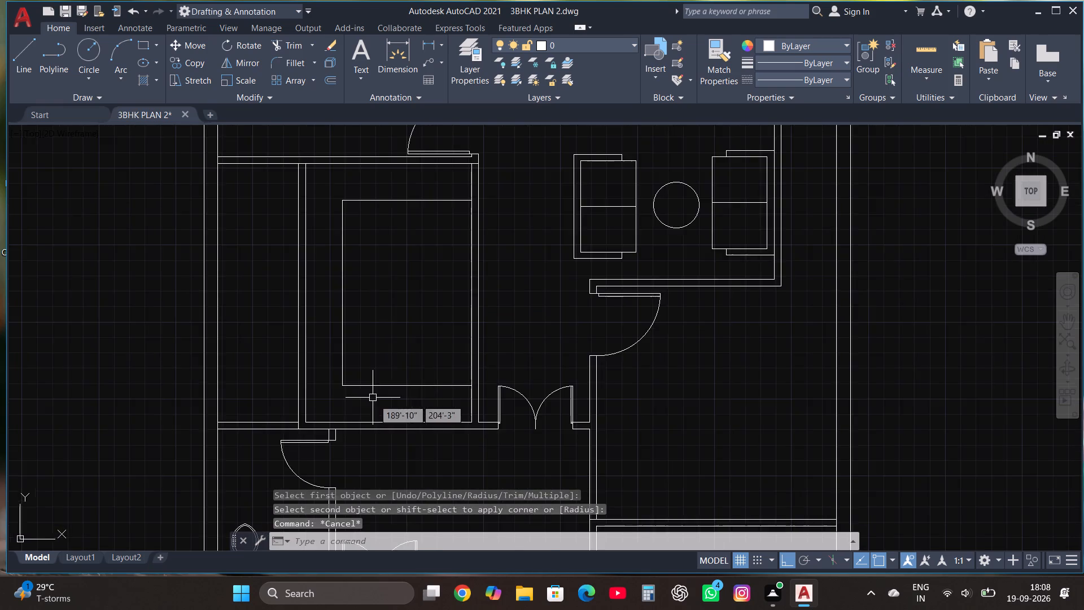
scroll(421, 412, down, 1)
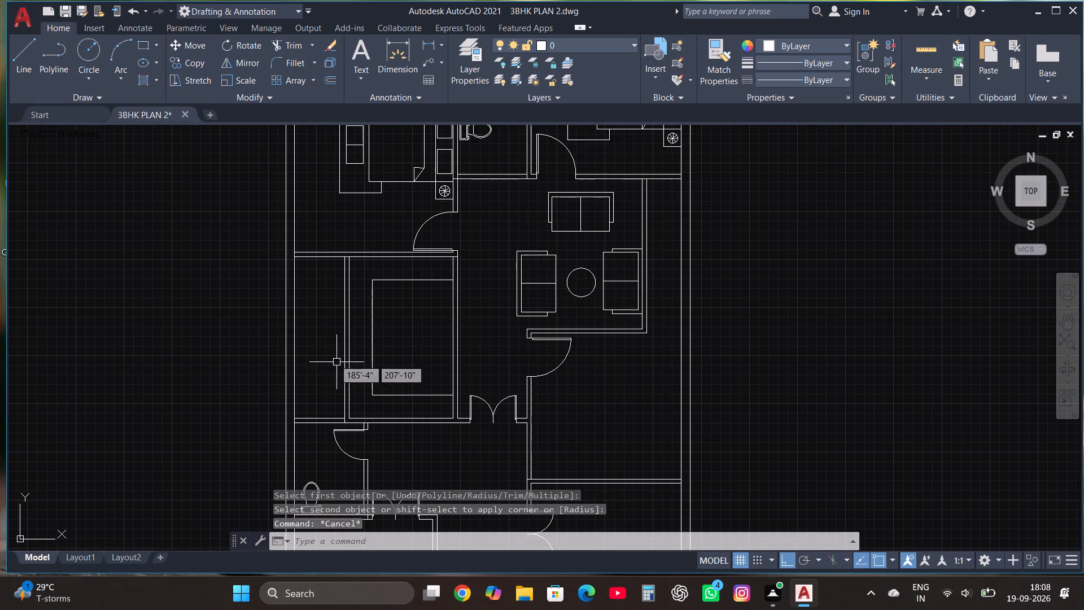
click(143, 43)
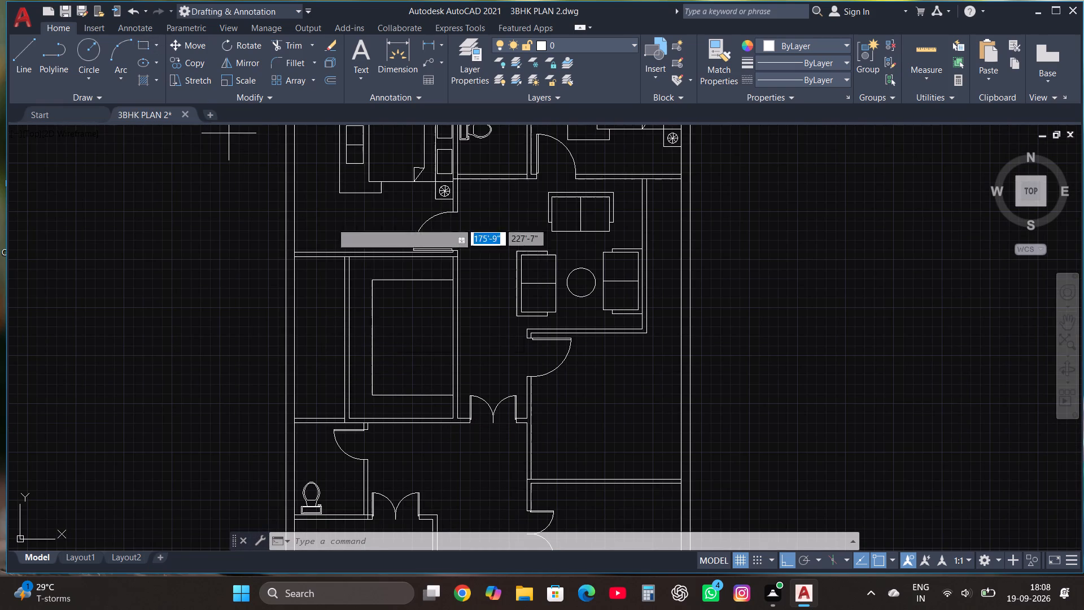
scroll(418, 469, up, 2)
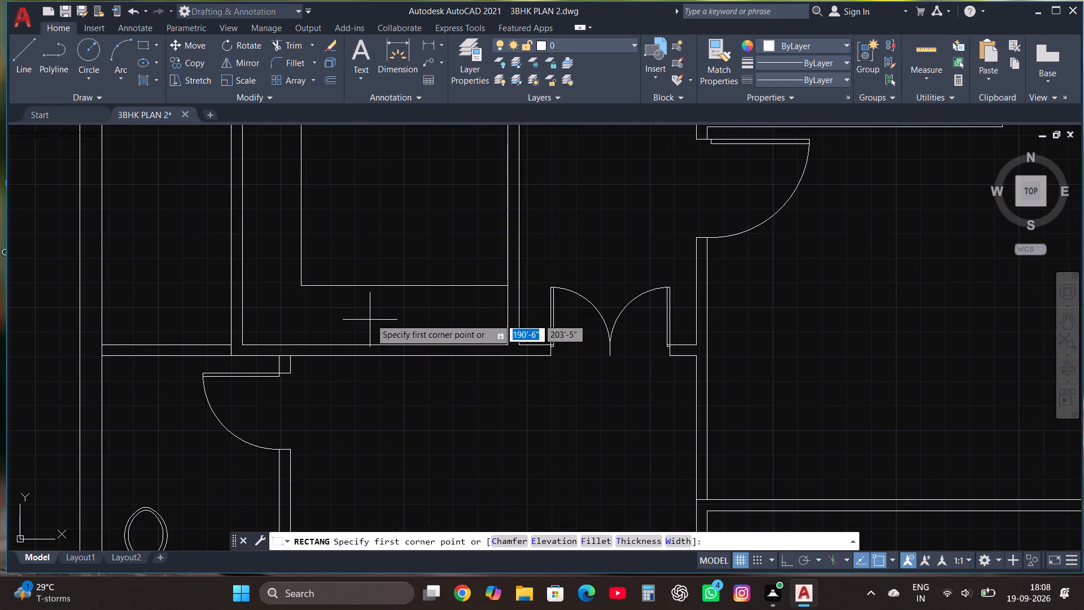
scroll(373, 313, up, 2)
click(371, 392)
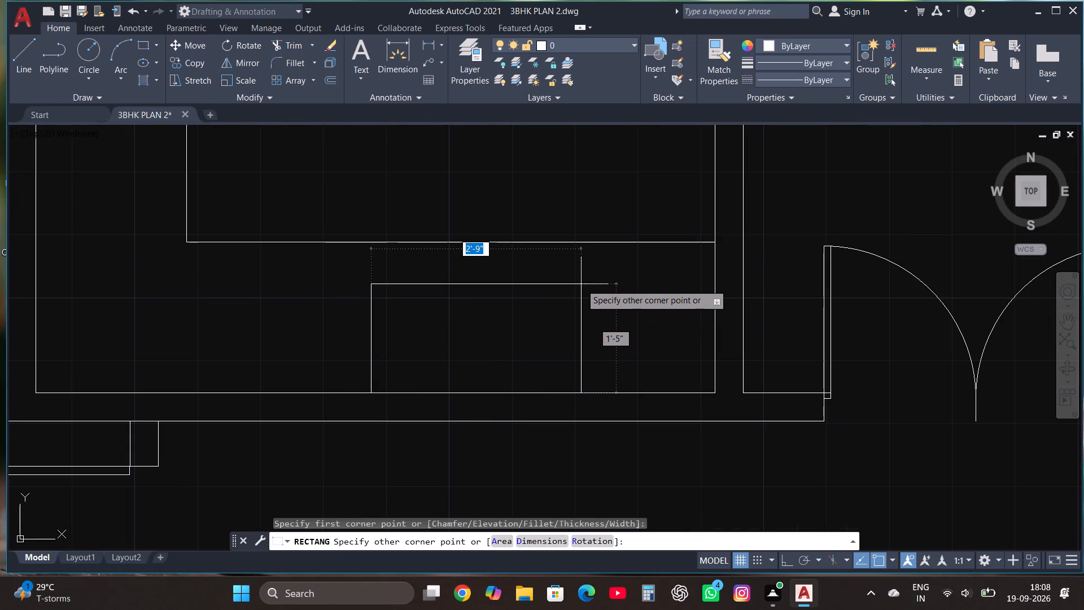
click(584, 262)
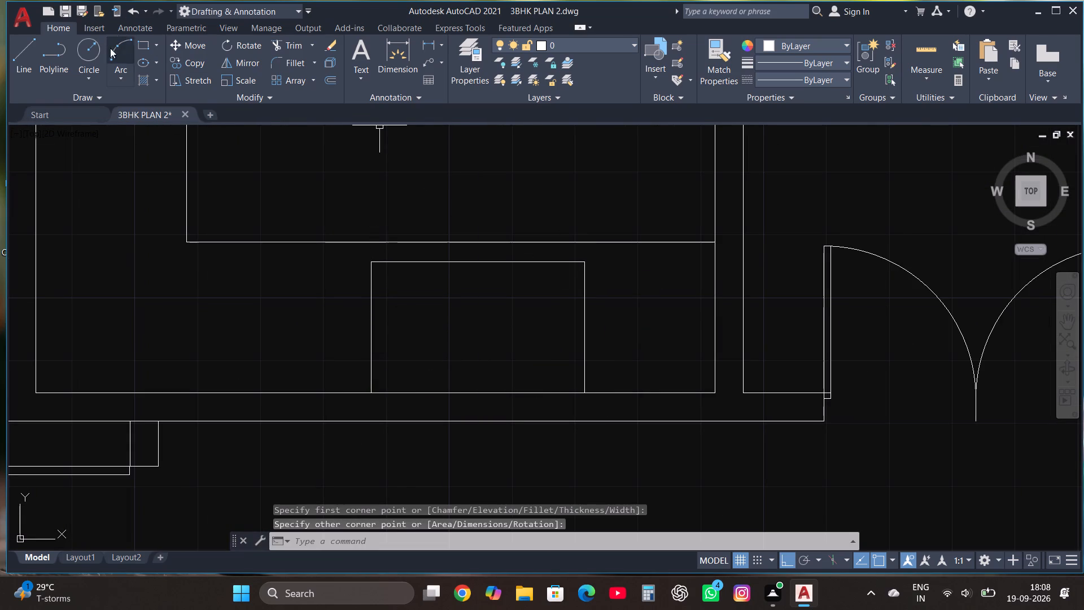
Draw a burner circle of about 5" radius near the stove rectangle's upper-left corner and shift it down fully inside the rectangle.
click(85, 46)
scroll(413, 299, up, 1)
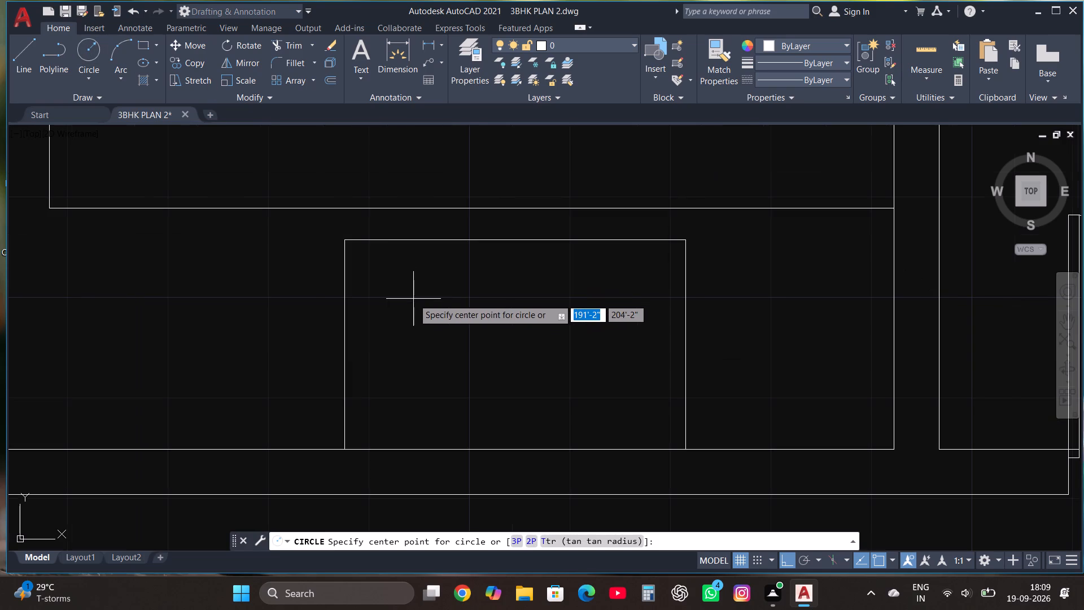
click(418, 285)
click(443, 334)
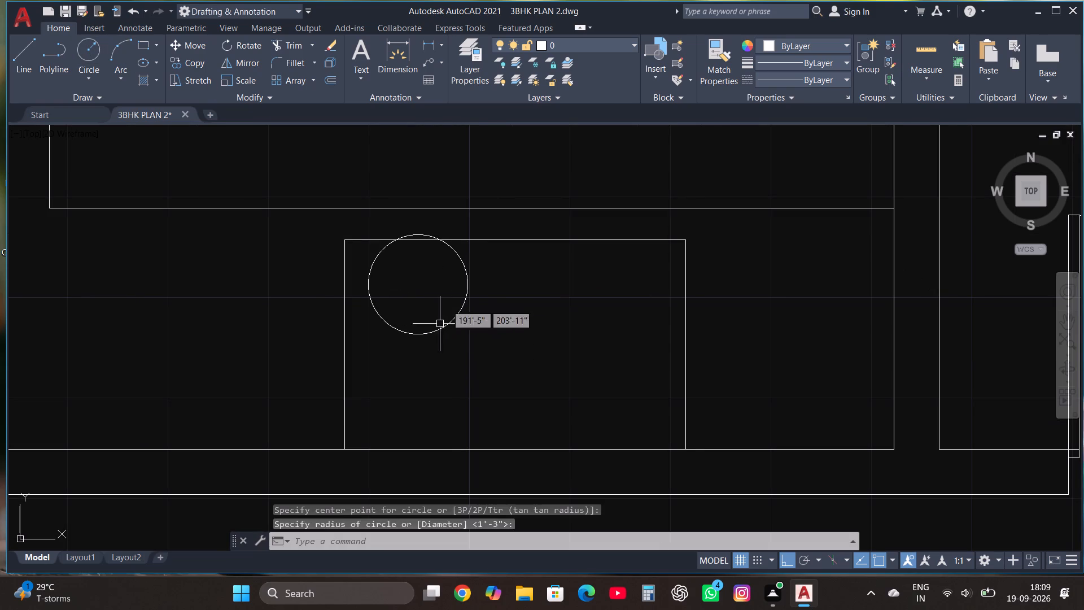
click(464, 269)
click(419, 285)
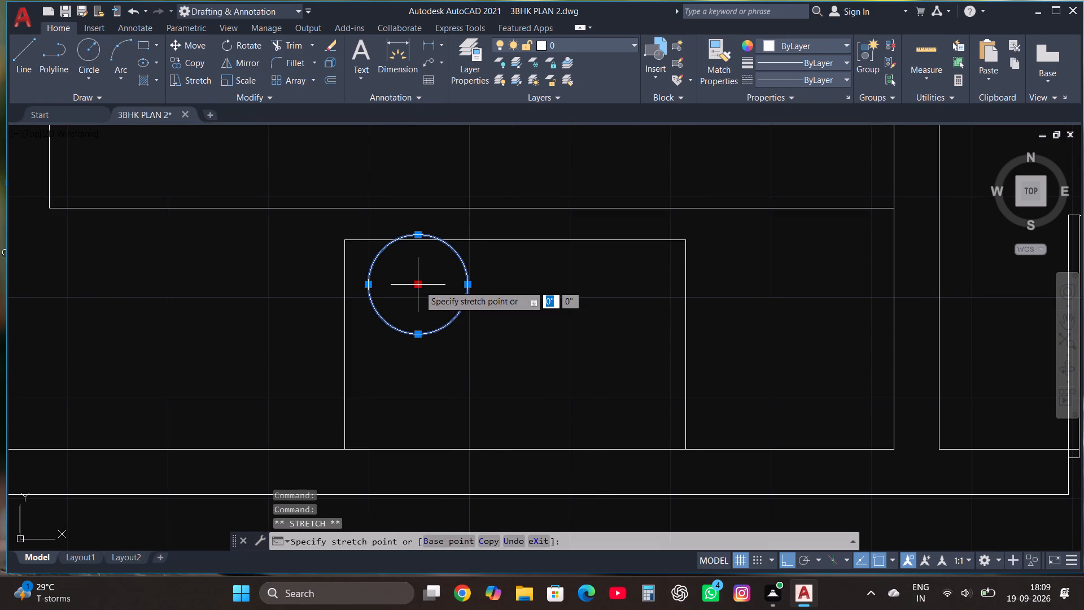
click(421, 305)
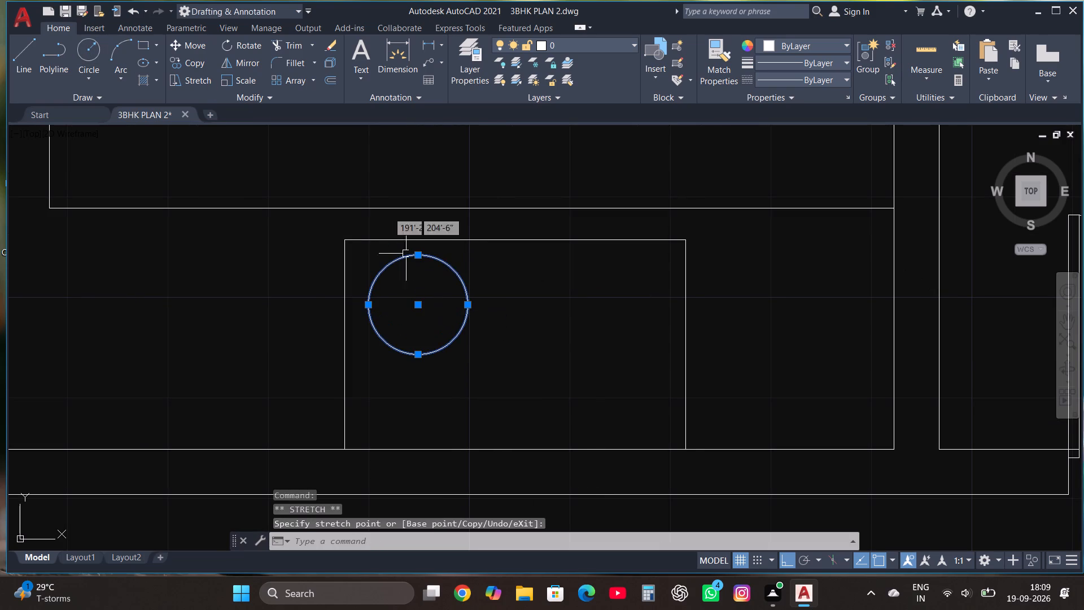
Copy the large burner circle diagonally, with Ortho off, to the lower-right part of the stove rectangle.
click(191, 64)
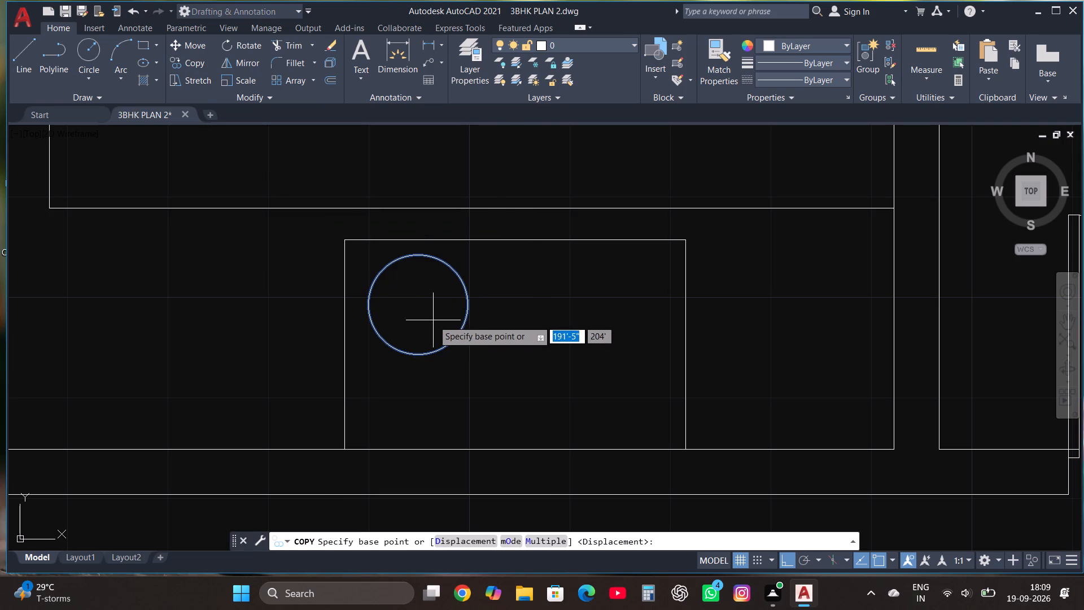
click(417, 308)
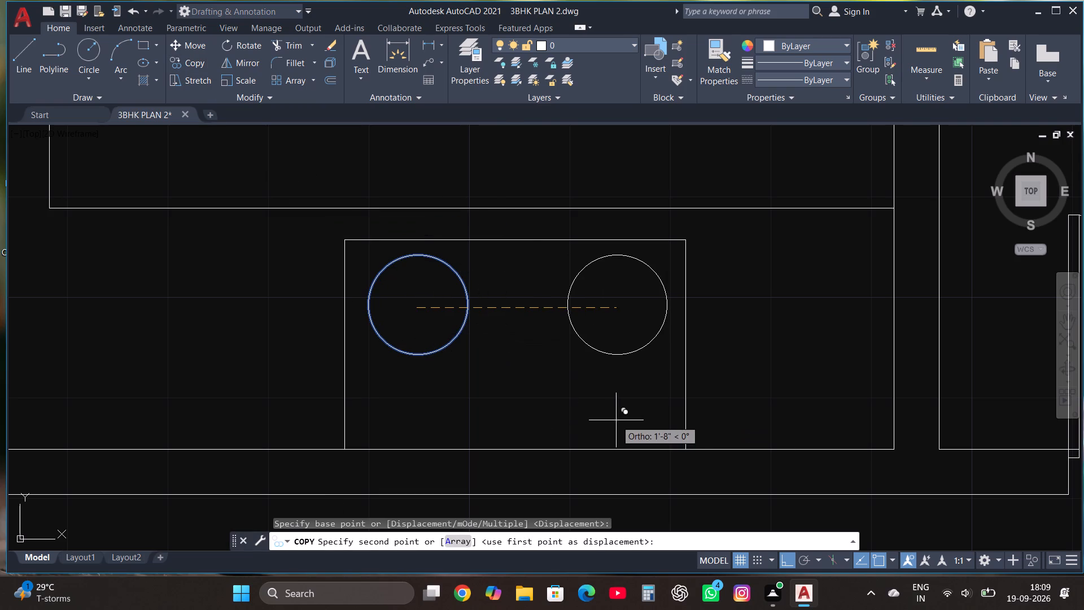
key(F8)
click(614, 386)
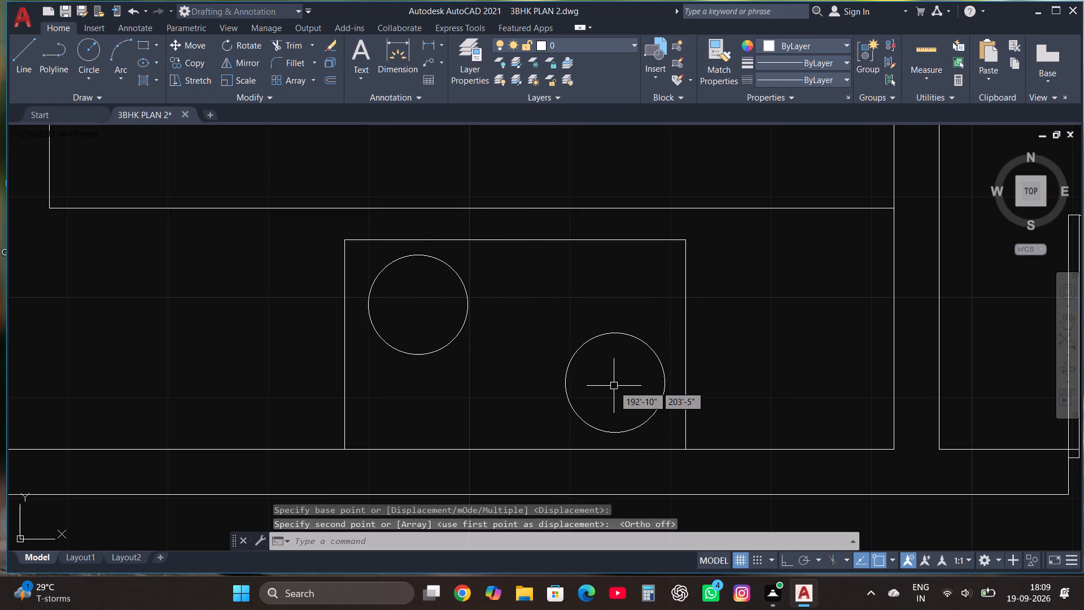
Draw a small burner circle of about 2" radius below the upper-left burner and move it slightly to line up beneath that burner.
click(91, 48)
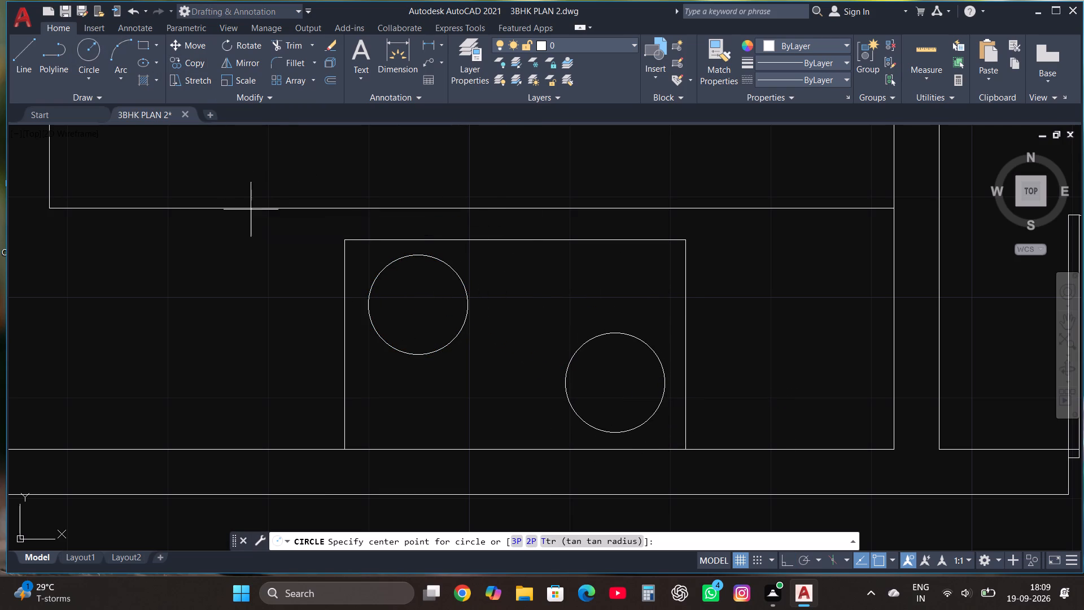
click(406, 416)
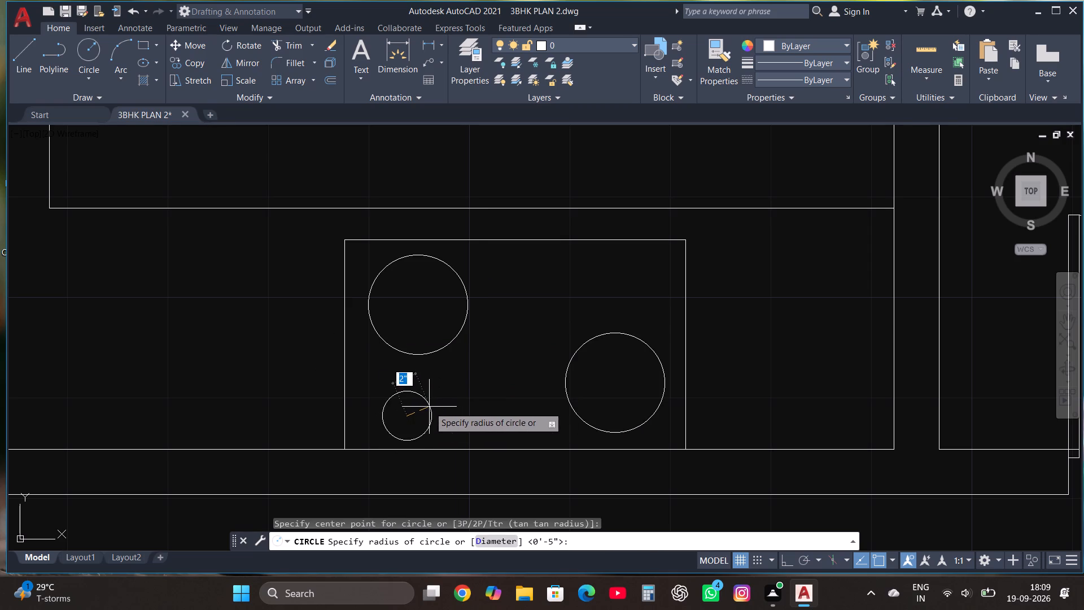
click(429, 407)
click(407, 395)
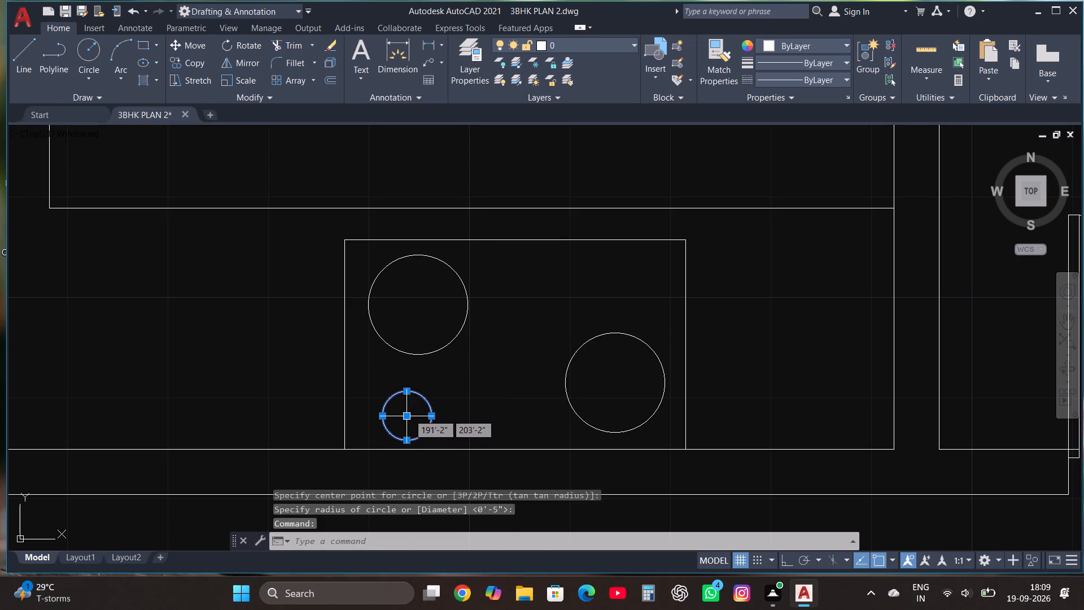
click(408, 415)
click(418, 410)
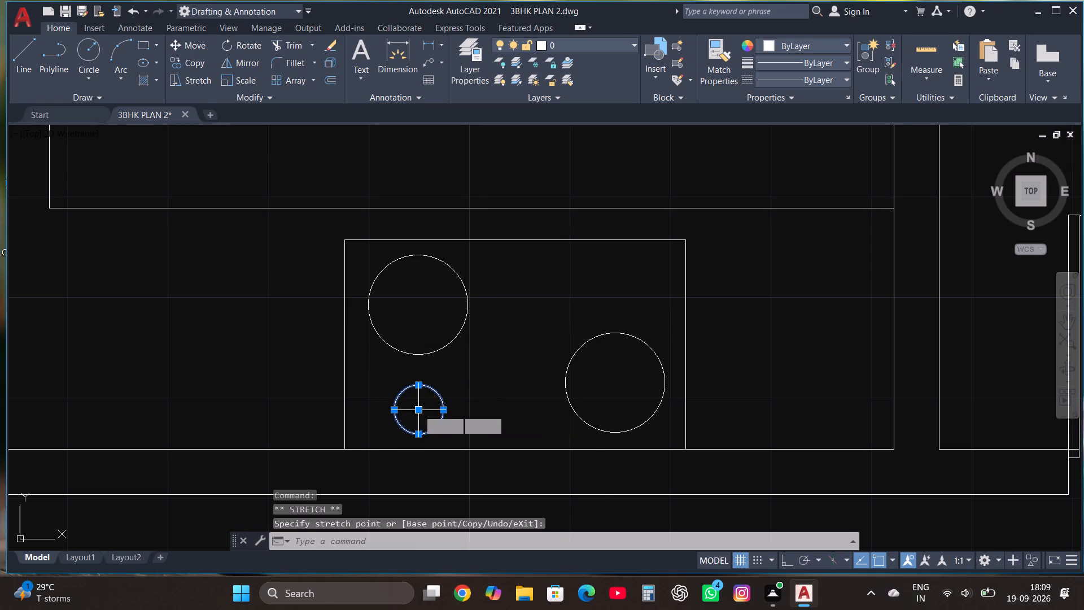
Copy the small burner circle to the stove rectangle's upper-right area, above the large lower-right burner.
click(191, 68)
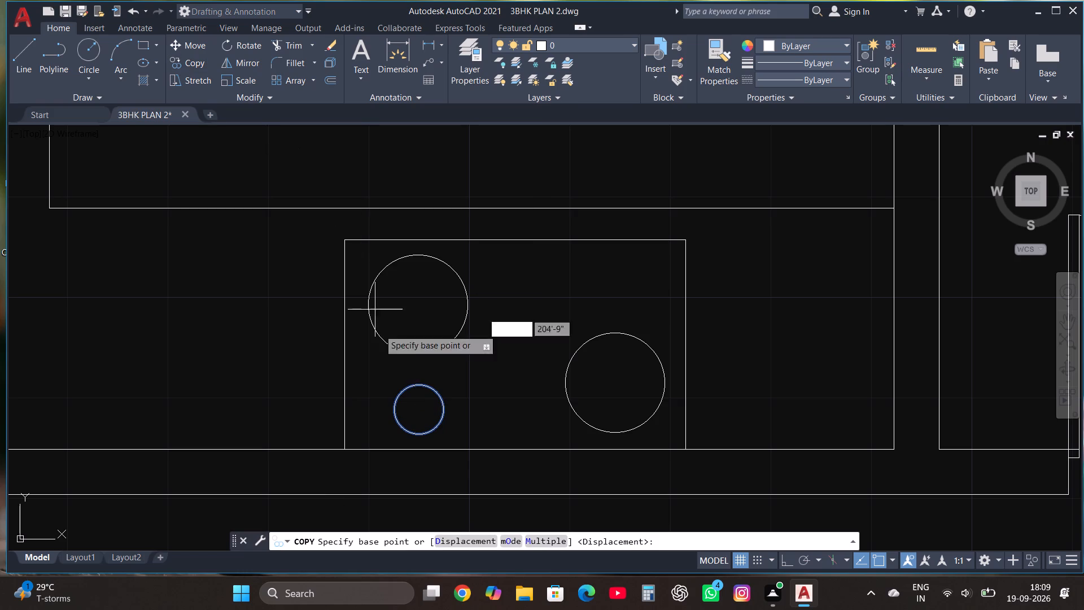
click(421, 402)
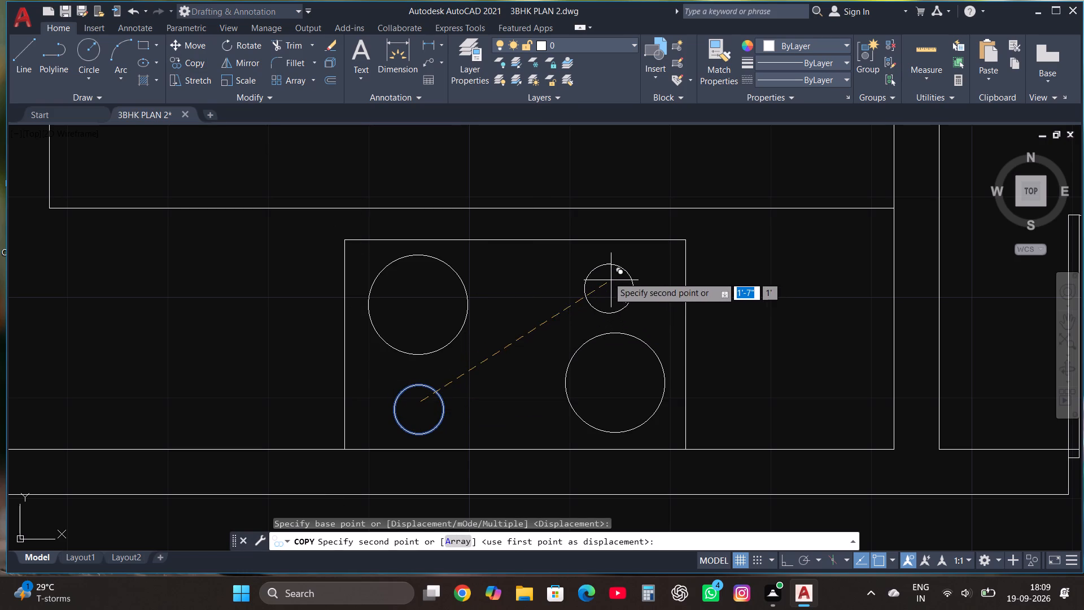
click(608, 277)
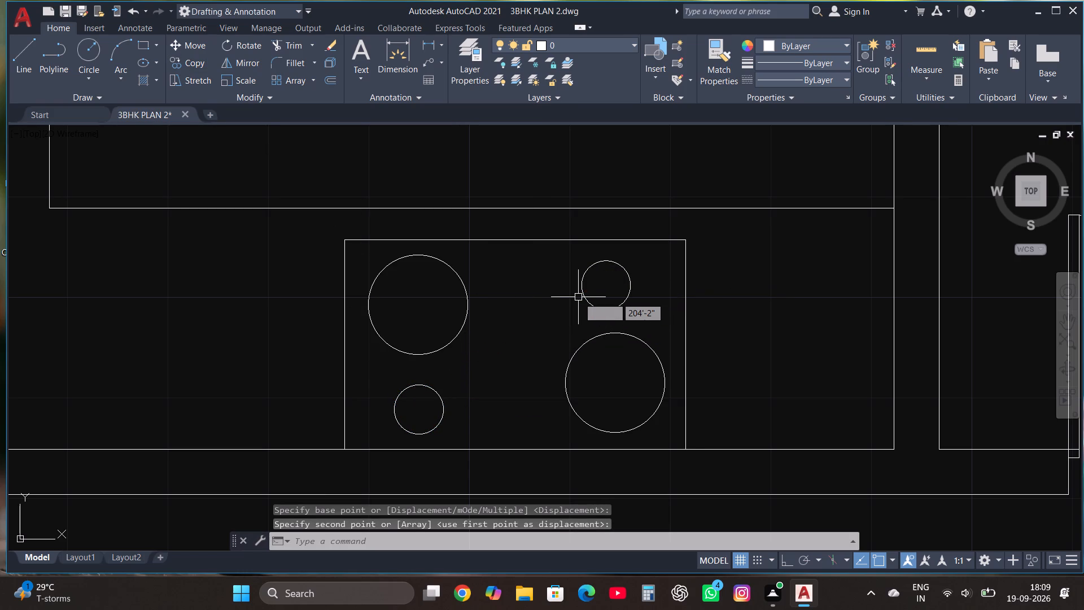
key(Escape)
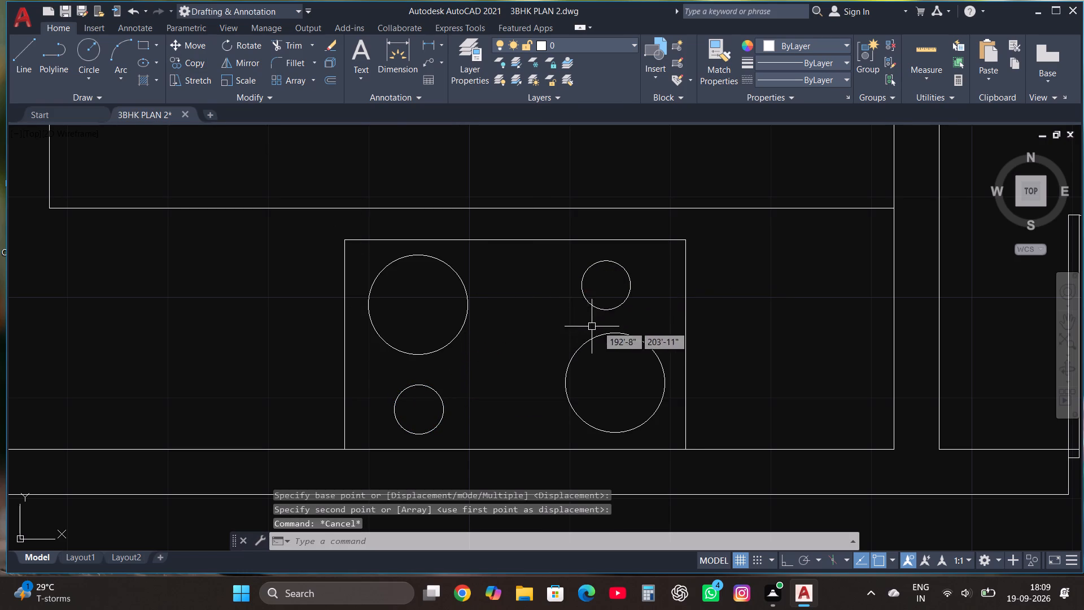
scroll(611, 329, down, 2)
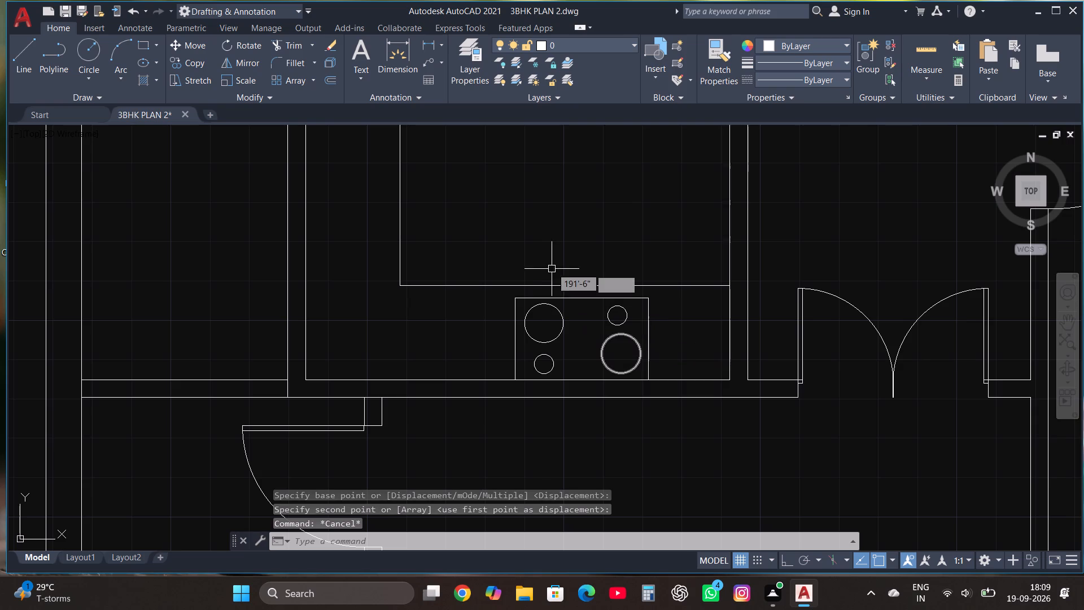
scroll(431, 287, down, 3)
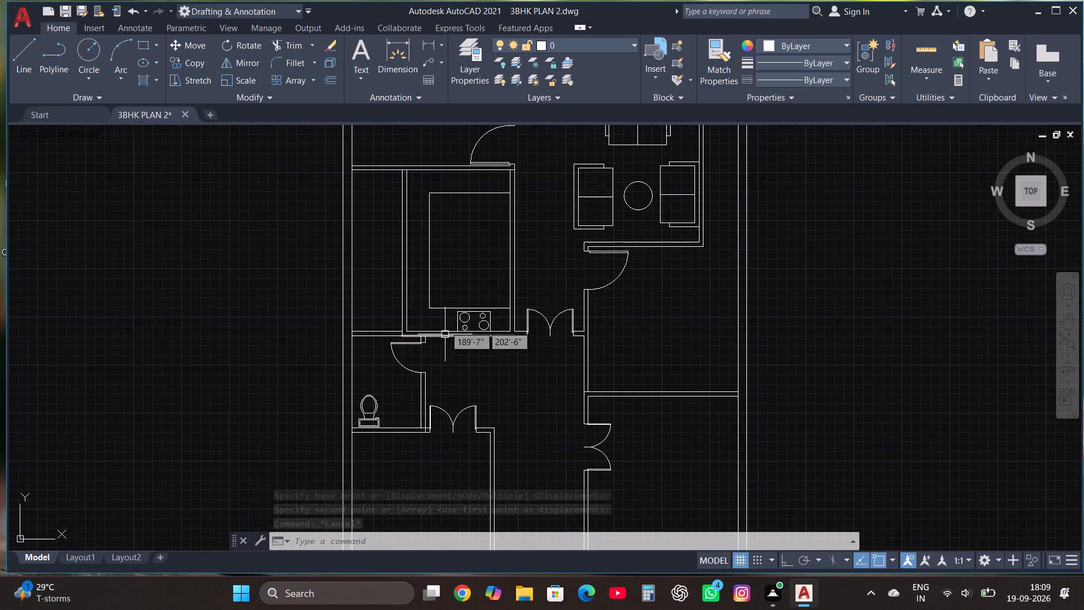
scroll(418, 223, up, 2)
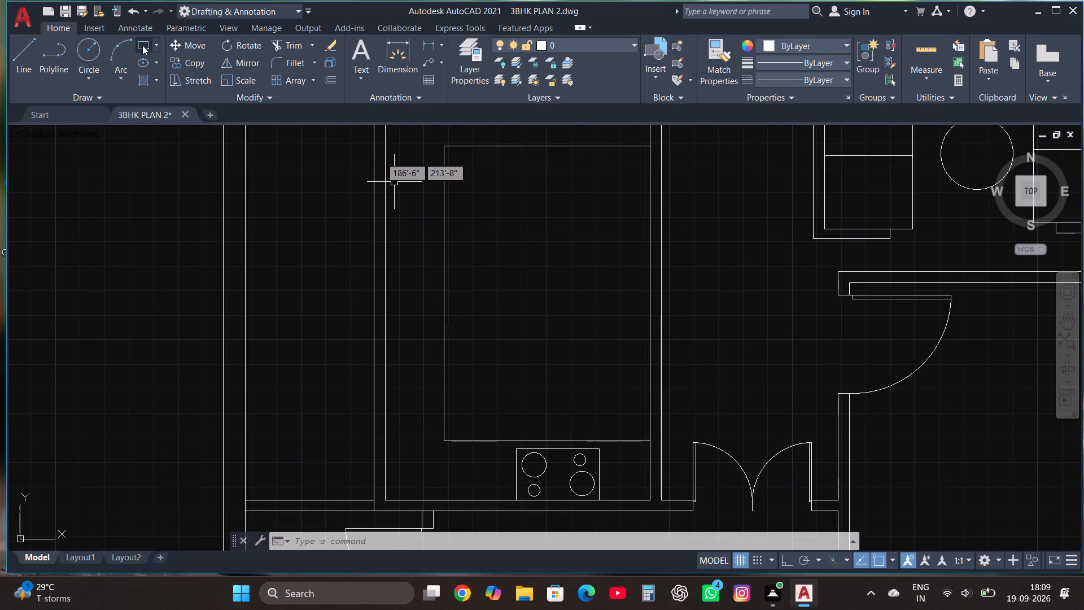
Draw an upright rectangle for a double sink on the kitchen's left counter, between the partition wall and the counter edge.
click(142, 45)
scroll(410, 313, up, 1)
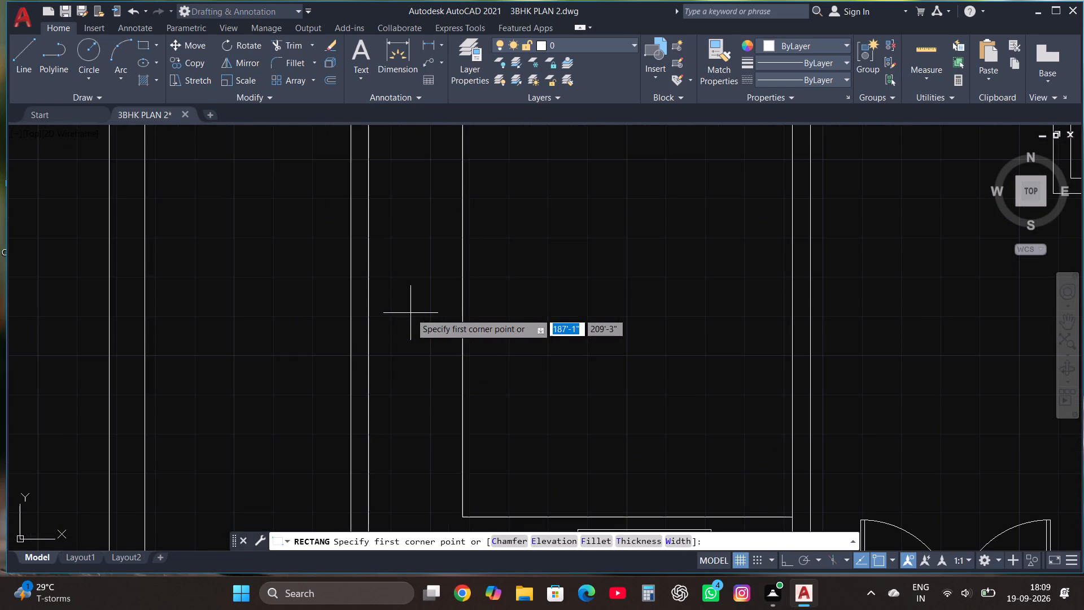
click(389, 325)
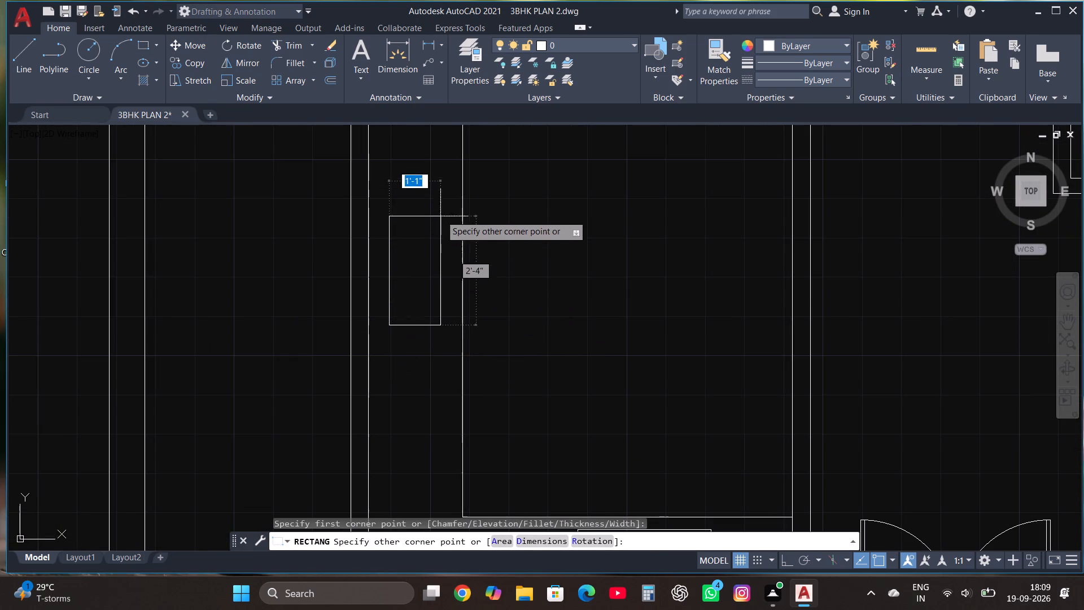
click(452, 234)
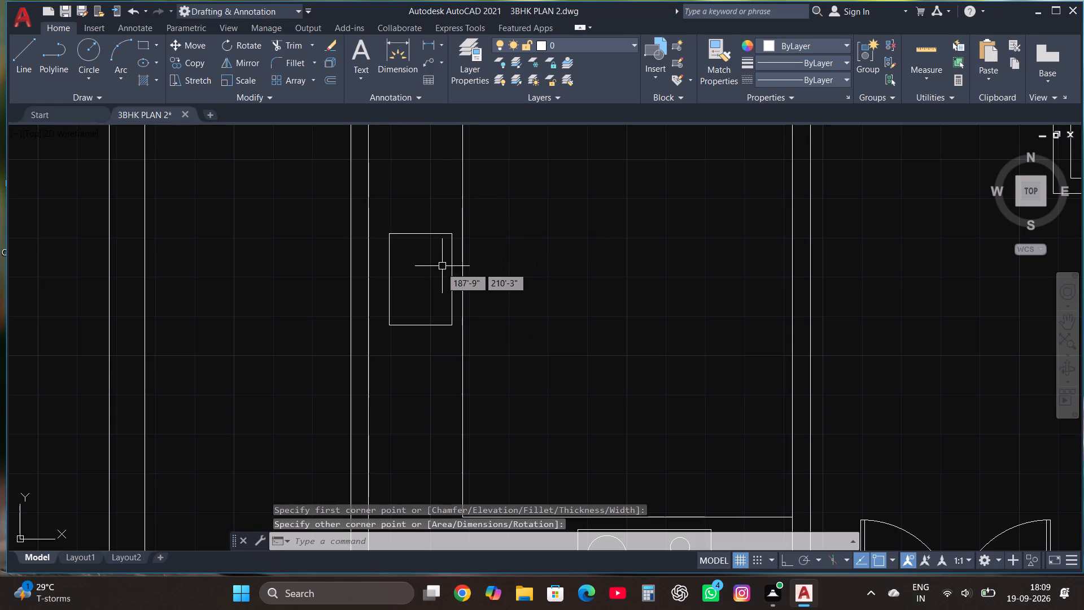
Draw a vertical line just inside the sink's left edge with Ortho on, and trim its overhang below the rectangle.
scroll(434, 274, up, 2)
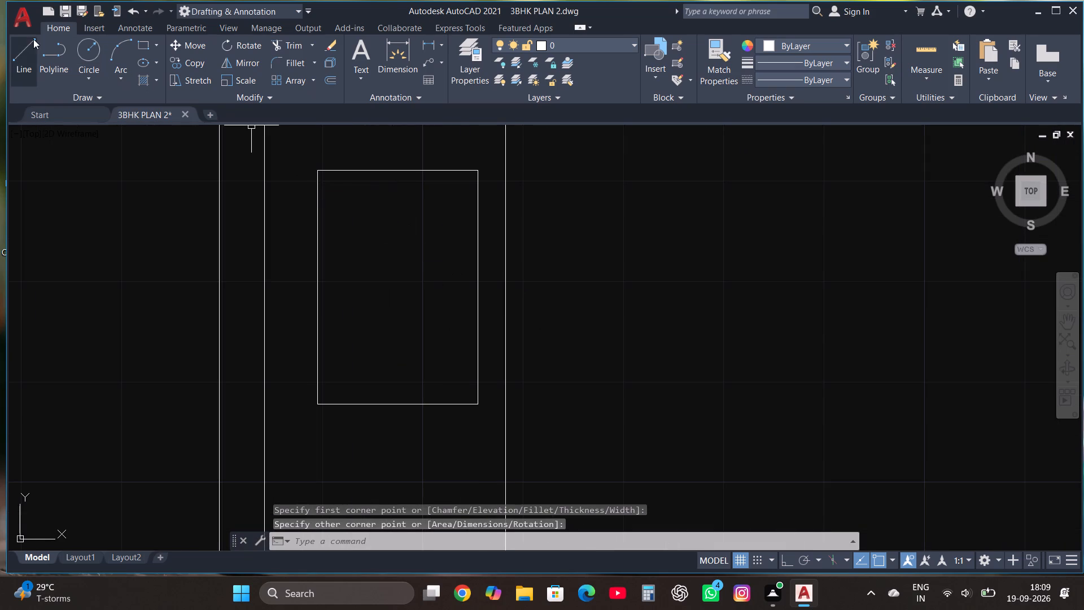
click(30, 45)
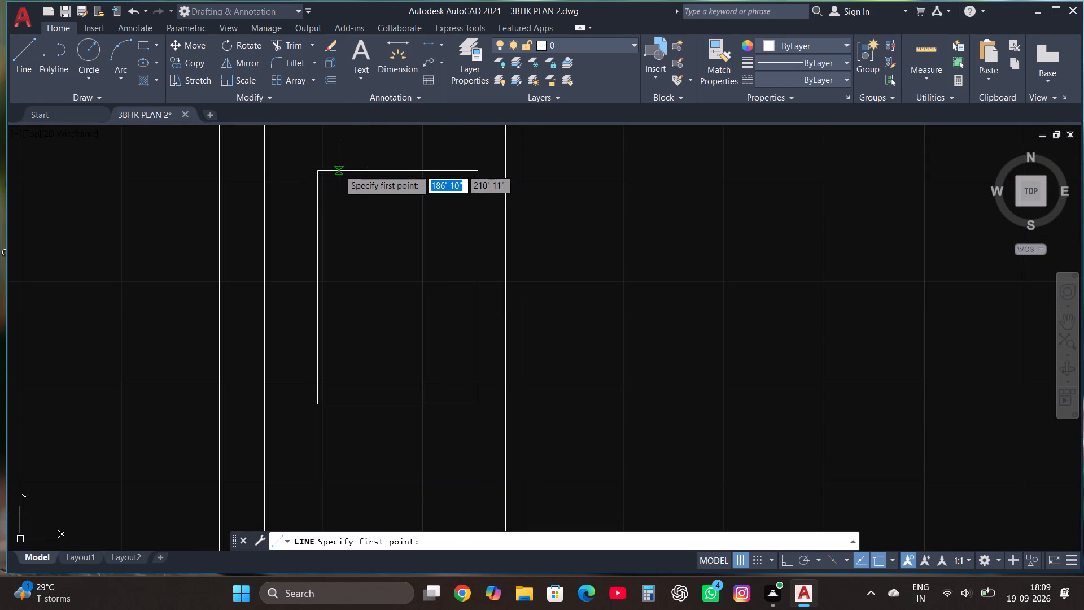
click(339, 169)
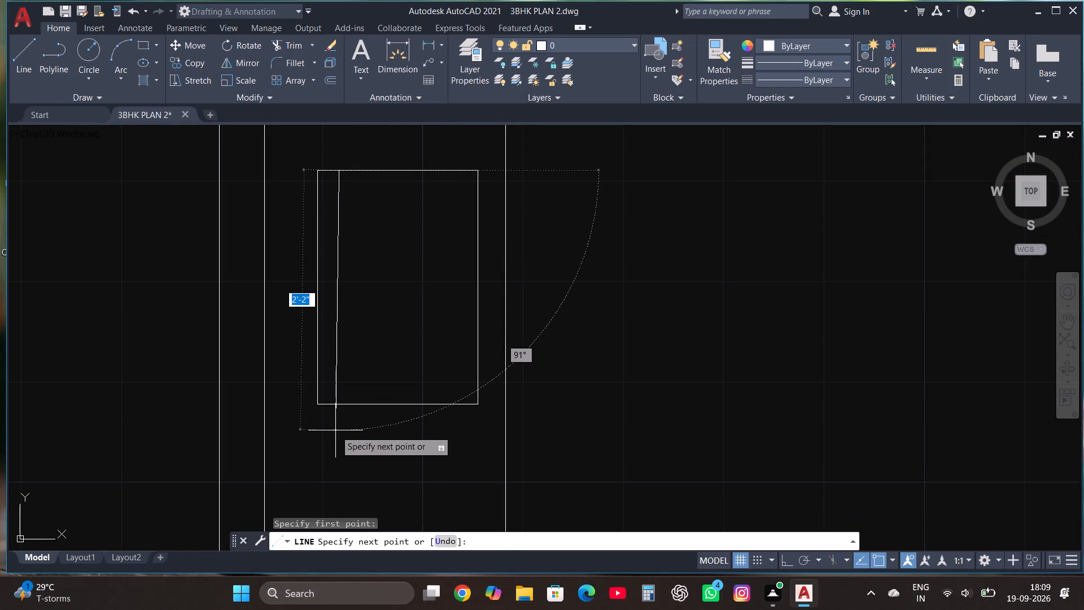
key(F8)
click(335, 430)
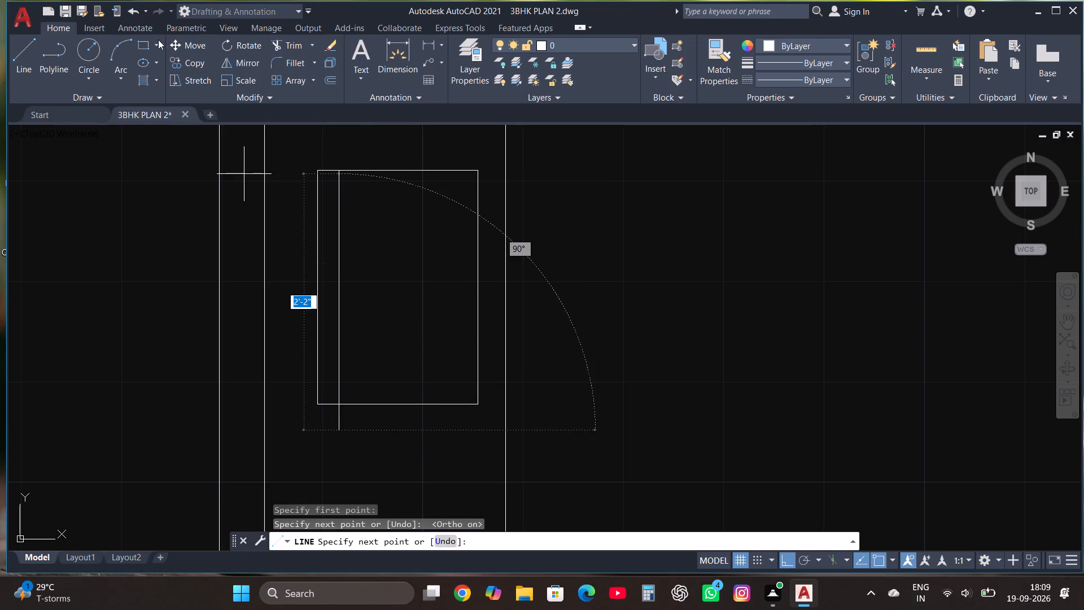
click(282, 42)
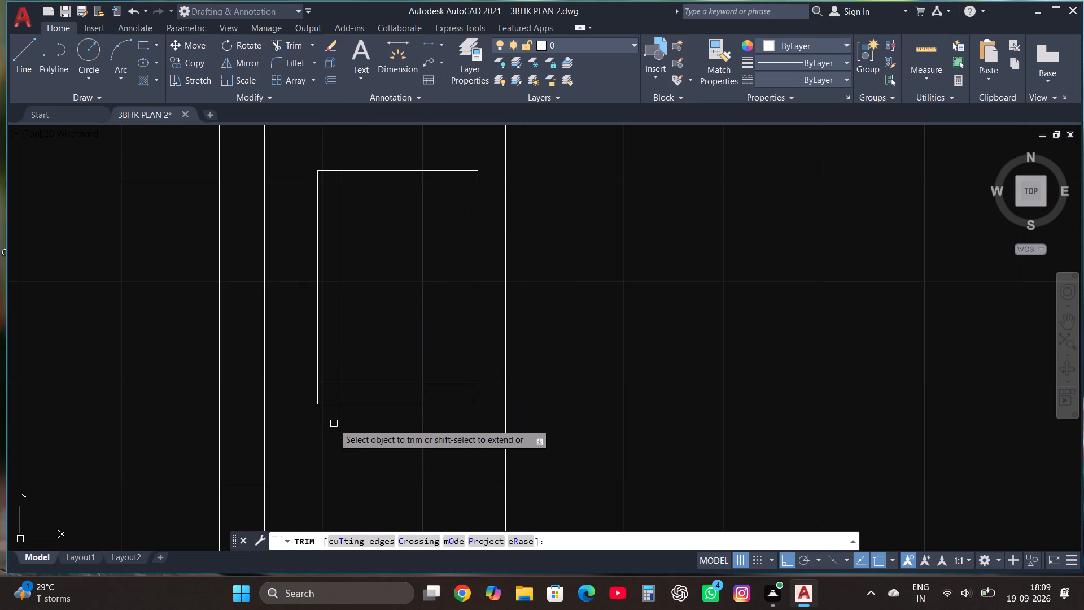
click(338, 424)
key(Escape)
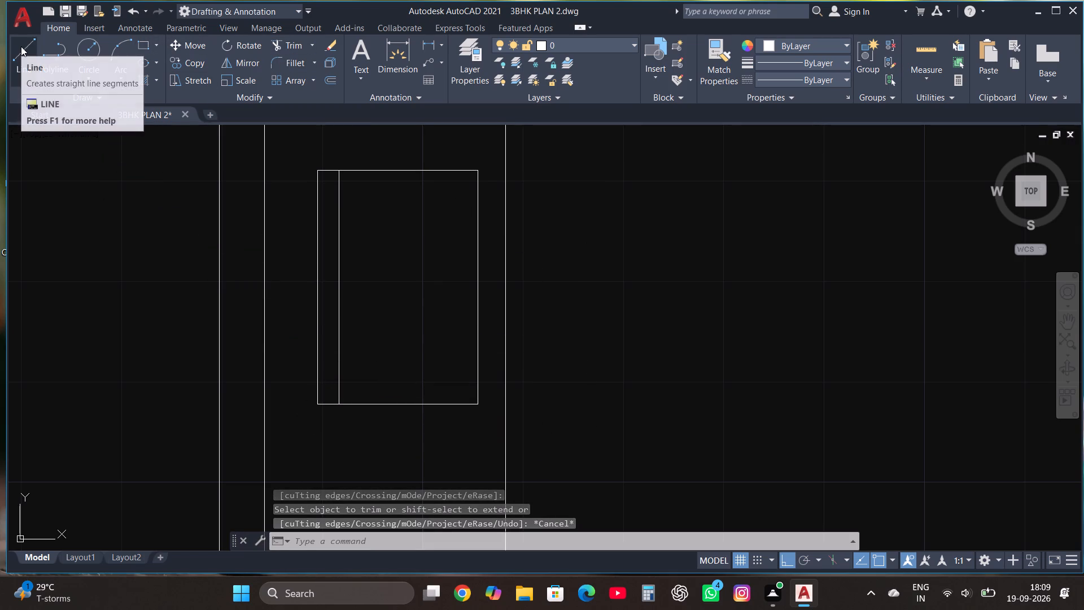
Copy the vertical line inside the sink a very short distance to the right to form a double line.
click(338, 264)
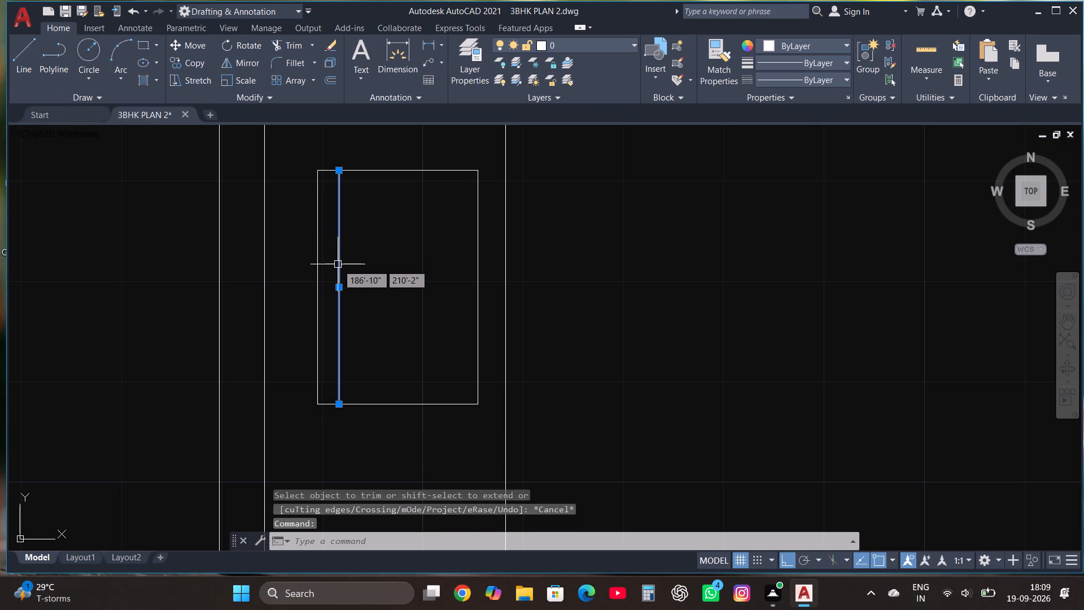
click(191, 59)
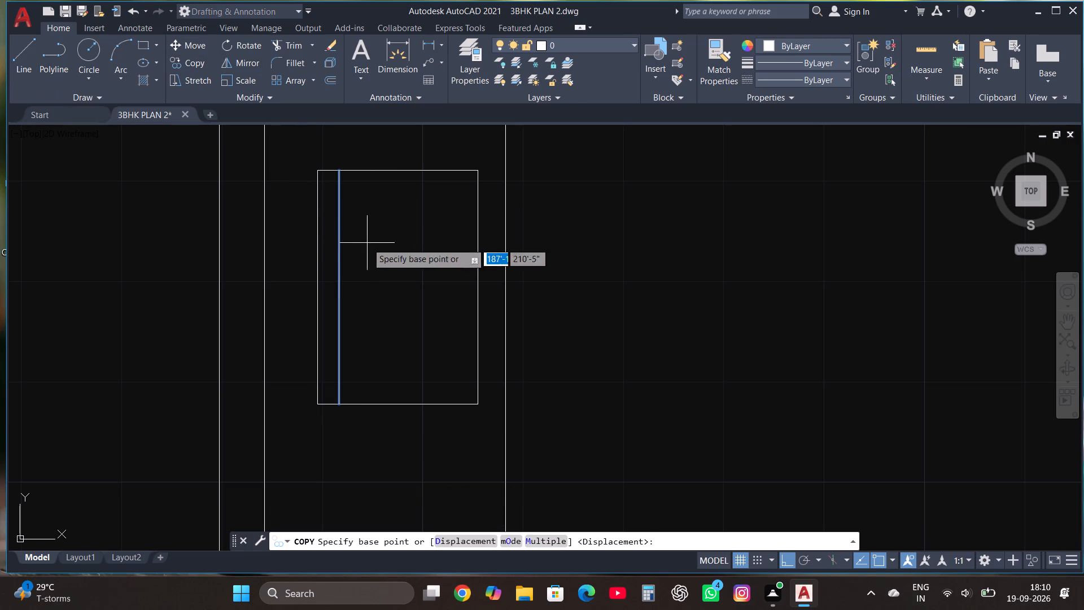
click(339, 293)
double_click(342, 294)
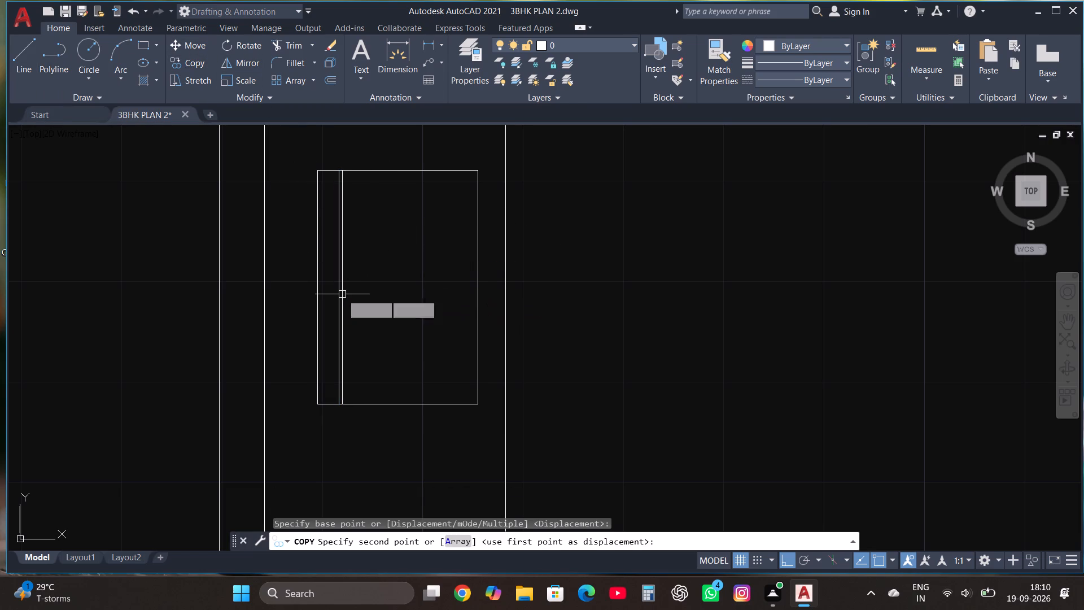
Draw a horizontal divider from the right-hand vertical line's midpoint across the sink, and trim it at the sink's right edge.
click(25, 46)
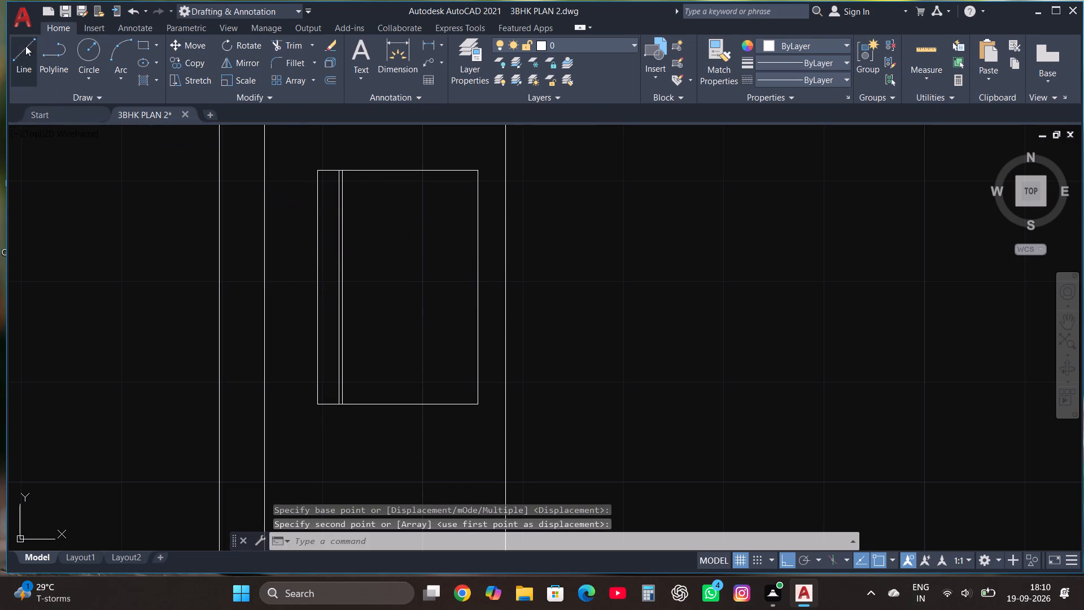
click(344, 286)
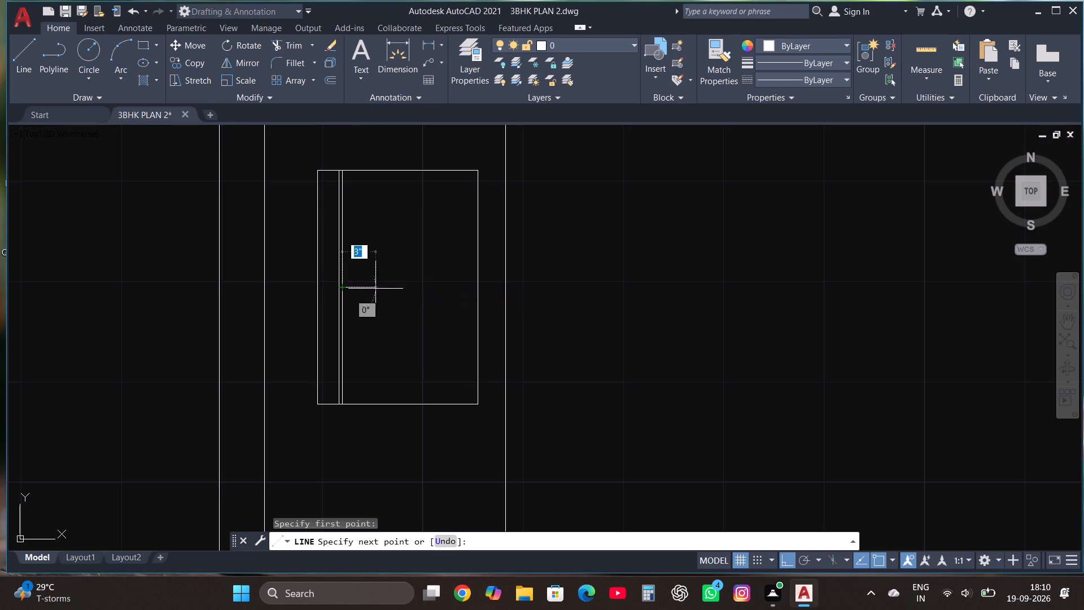
scroll(495, 285, up, 2)
click(495, 285)
key(Escape)
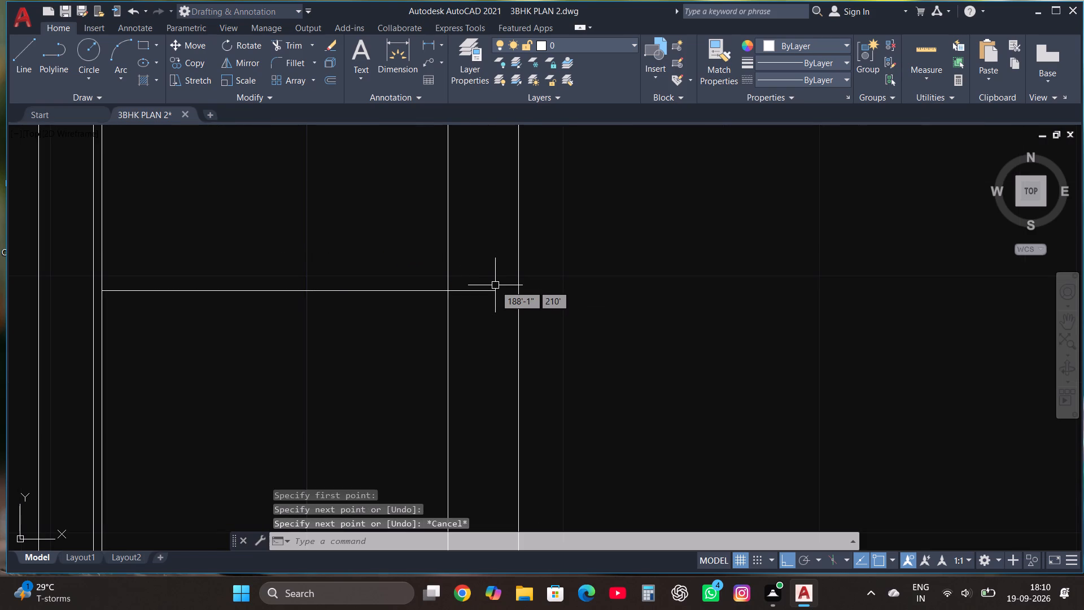
click(479, 289)
key(Escape)
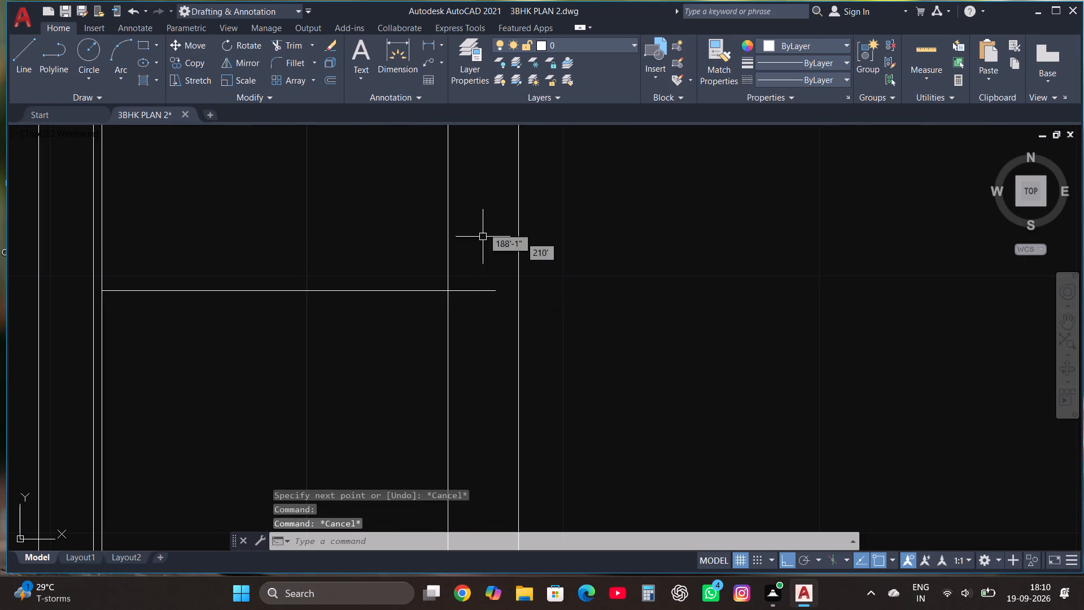
click(289, 42)
click(492, 289)
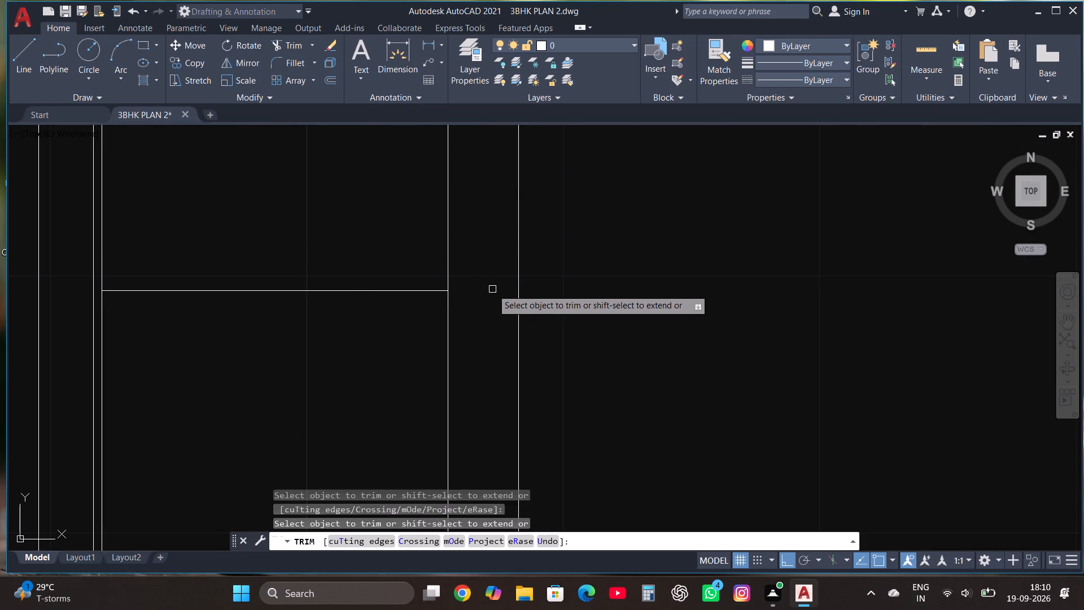
key(Escape)
Draw an inner bowl rectangle just inside the edges of the sink's upper compartment.
scroll(492, 289, down, 1)
scroll(450, 322, down, 1)
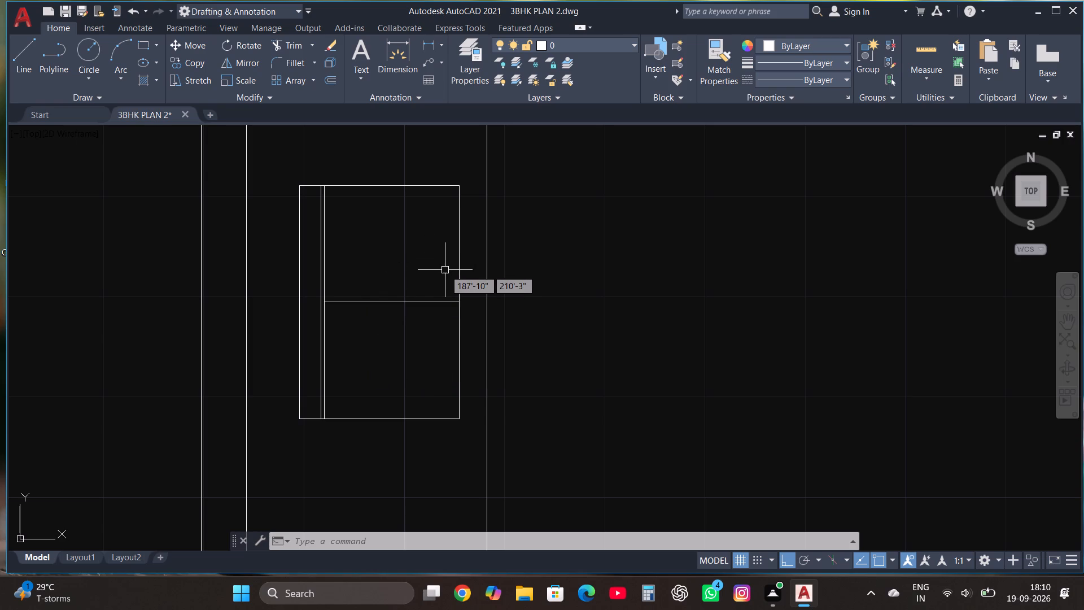
scroll(442, 254, up, 1)
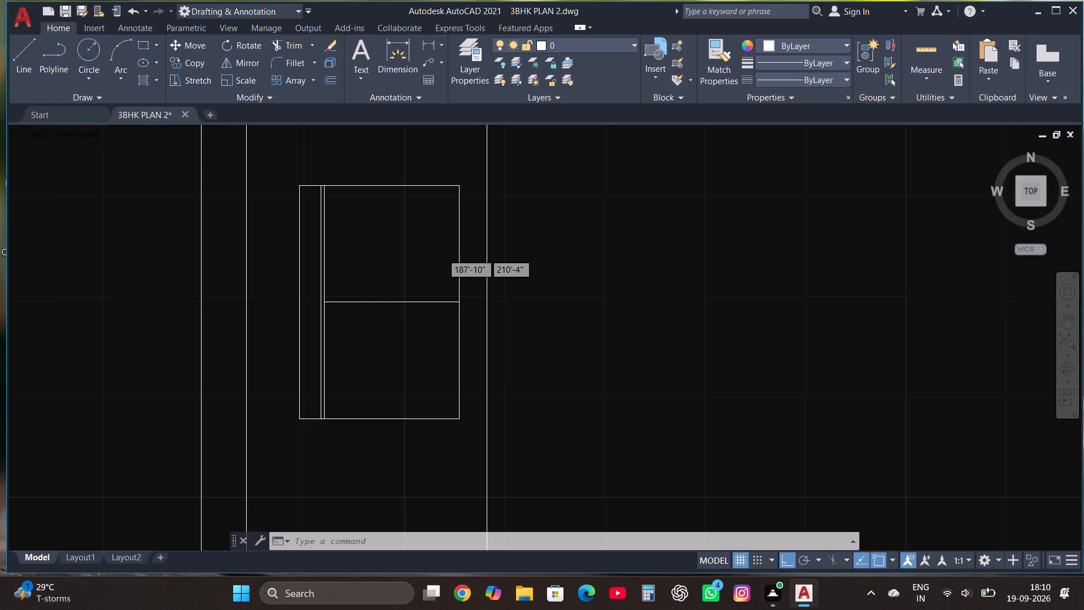
scroll(443, 253, down, 1)
scroll(450, 203, up, 1)
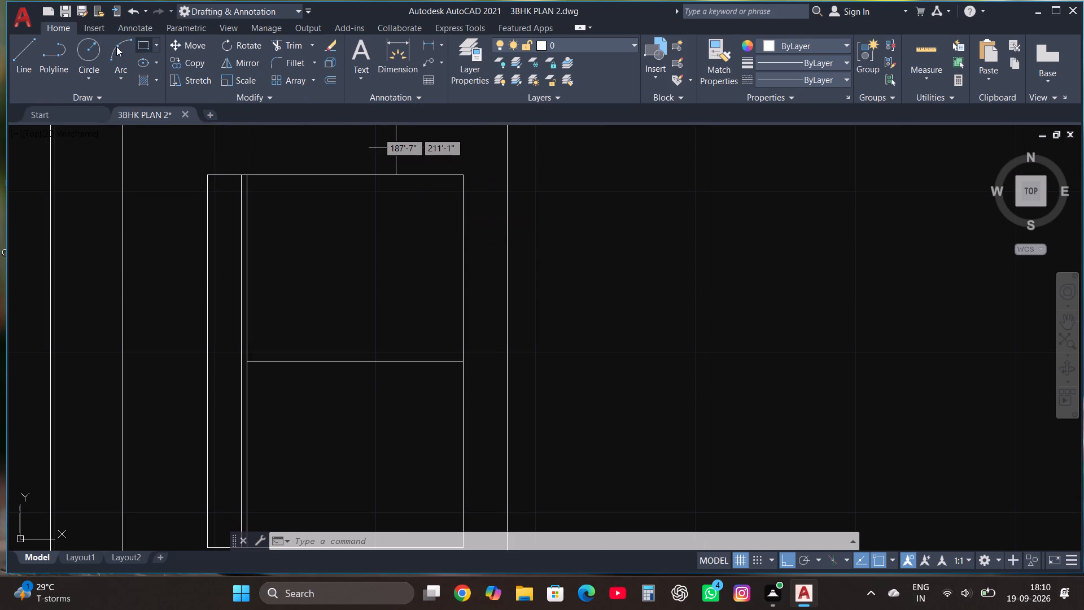
click(143, 46)
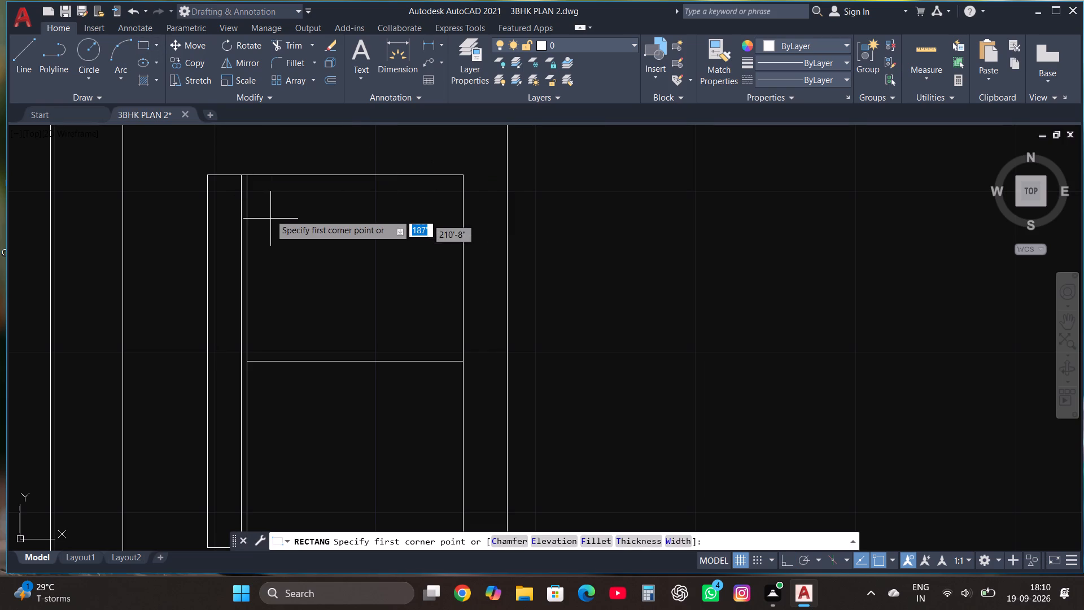
click(251, 181)
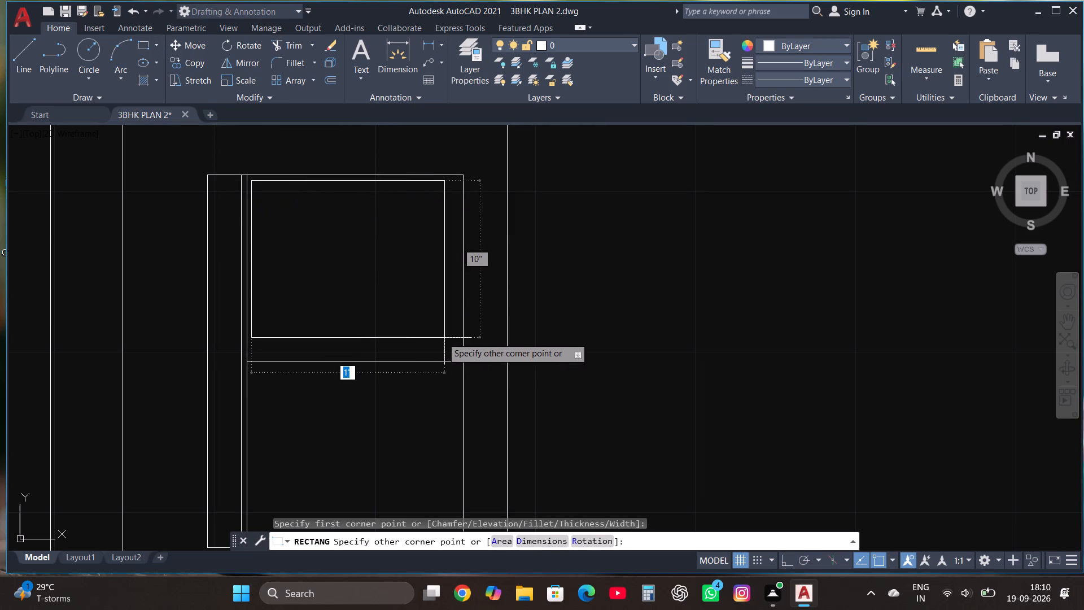
click(458, 355)
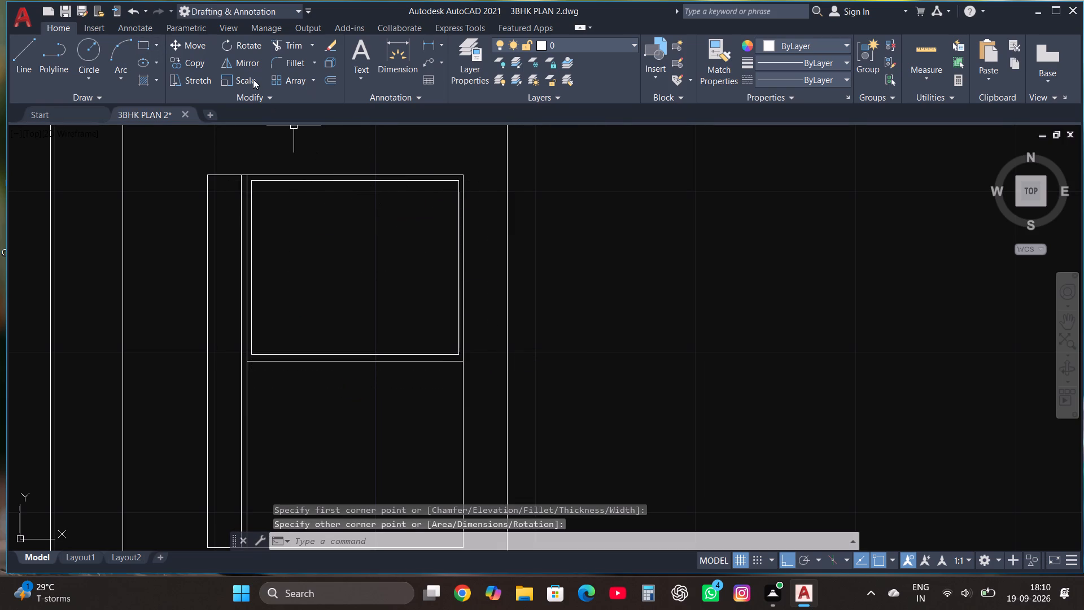
Draw an inner bowl rectangle of about 1'-1" by 11" just inside the edges of the sink's lower compartment.
click(137, 46)
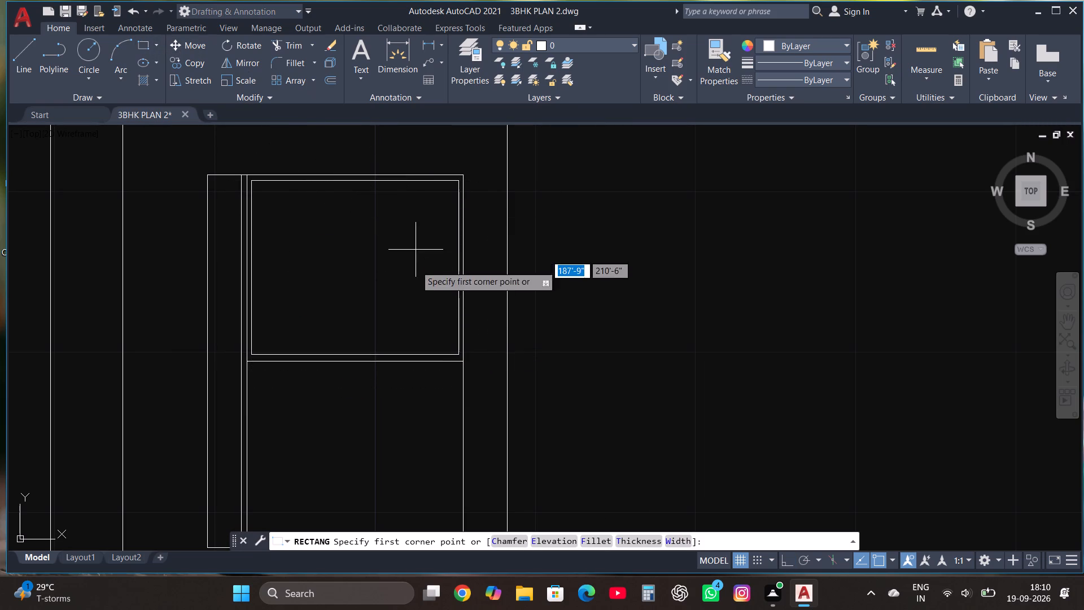
click(252, 368)
scroll(386, 381, down, 2)
scroll(405, 446, up, 2)
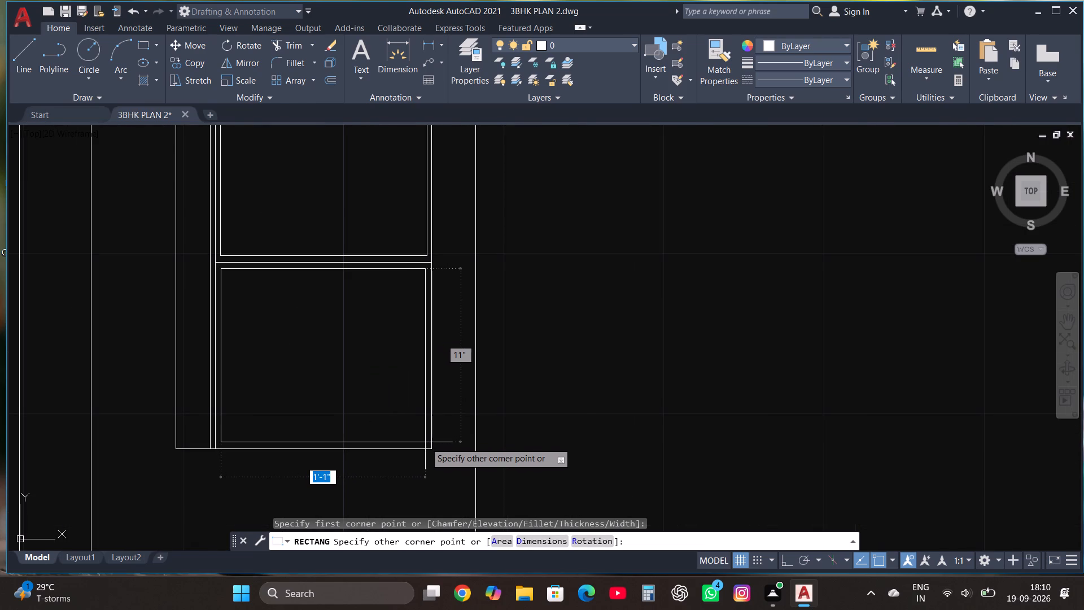
click(425, 442)
Draw a small drain circle near the centre of the upper sink bowl and copy it straight down into the lower bowl.
scroll(517, 442, down, 1)
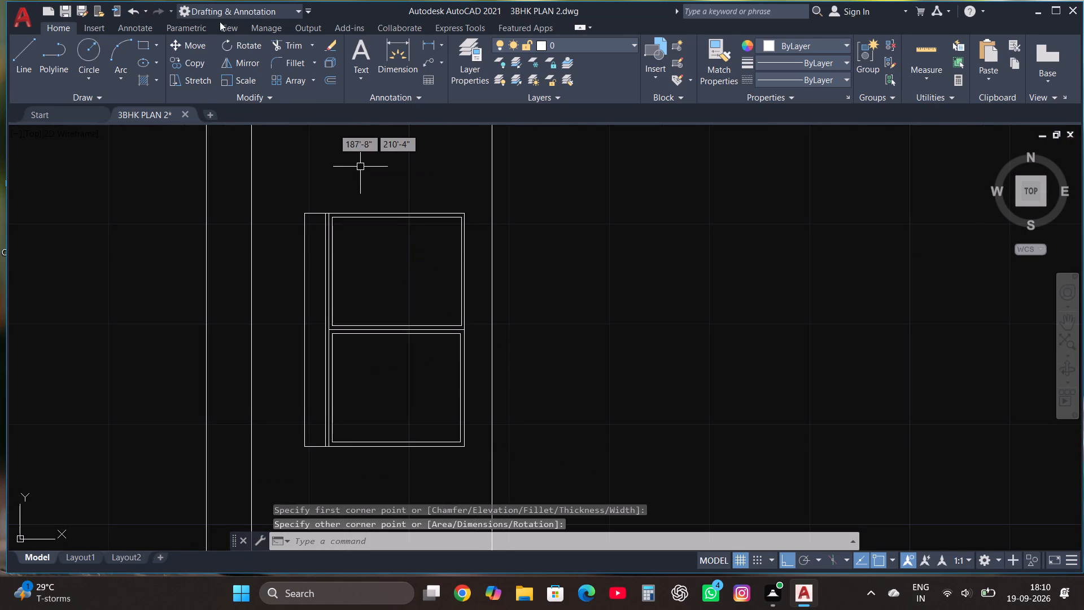
click(96, 41)
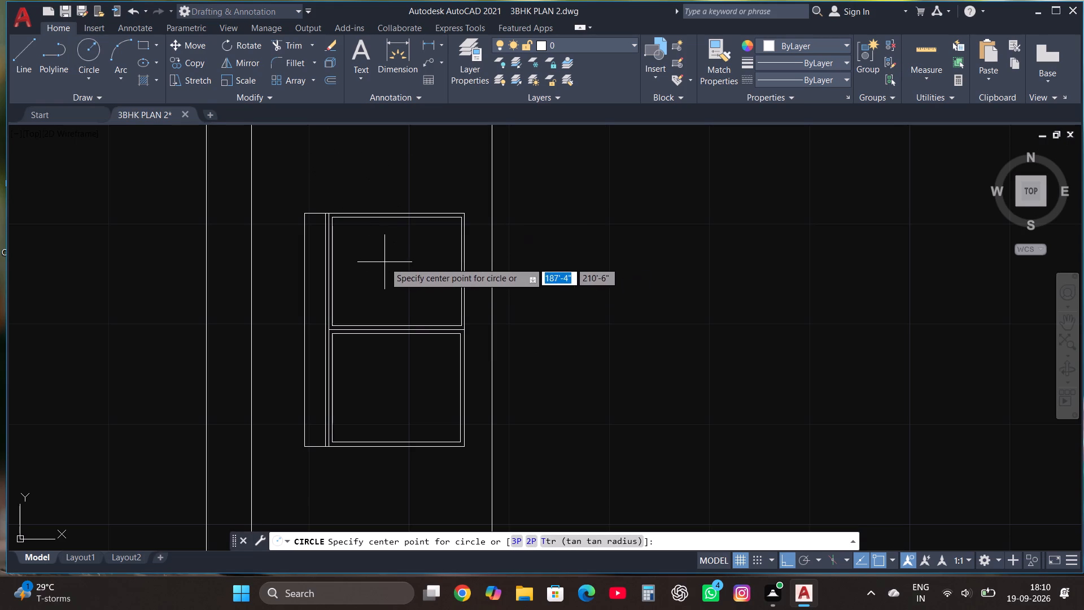
click(389, 270)
click(397, 276)
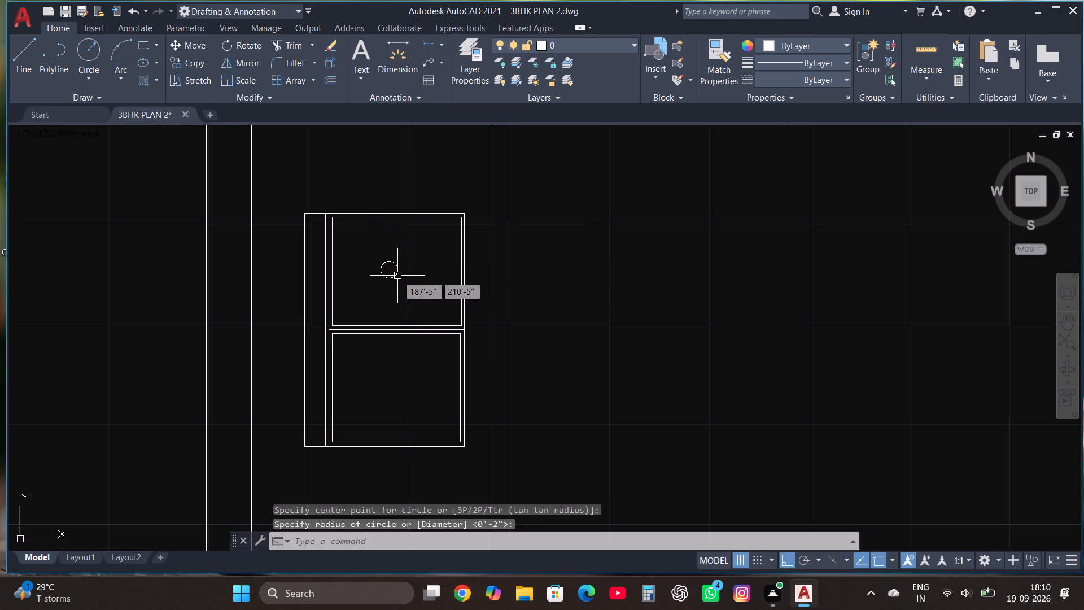
click(388, 268)
click(382, 254)
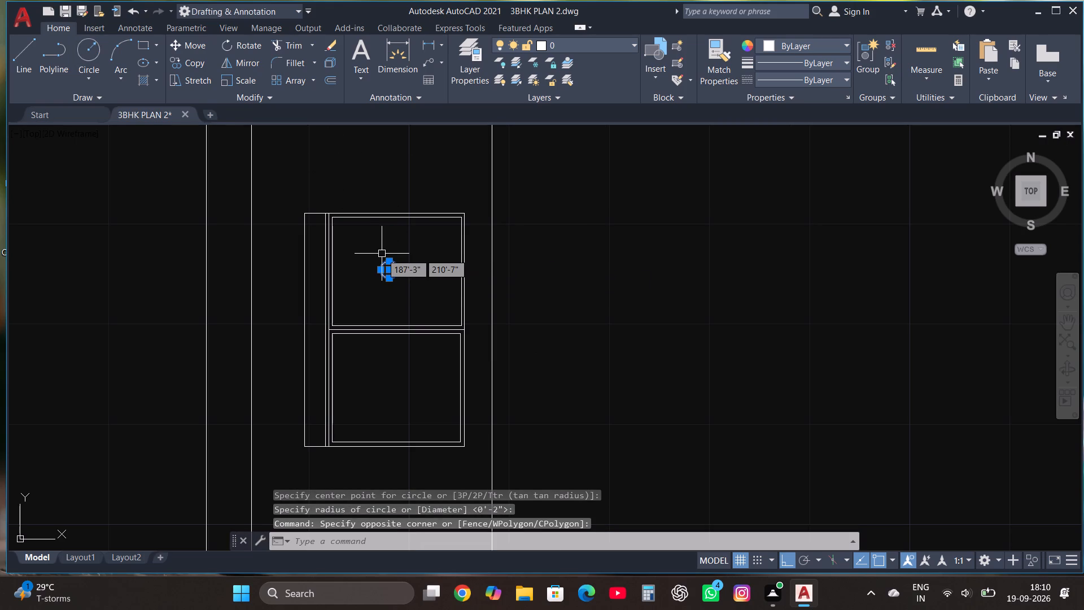
click(198, 60)
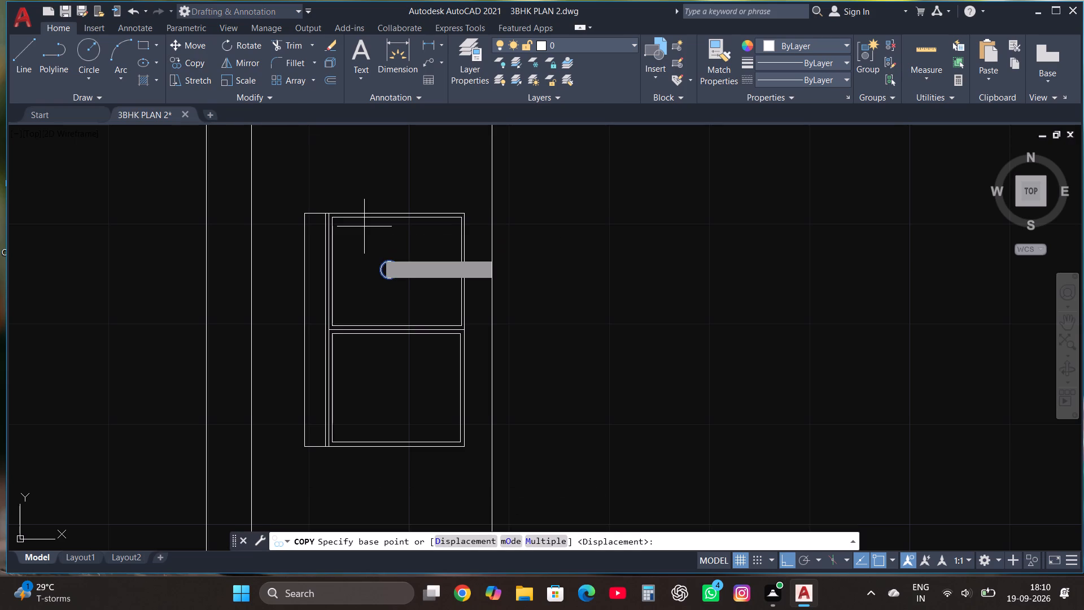
click(390, 267)
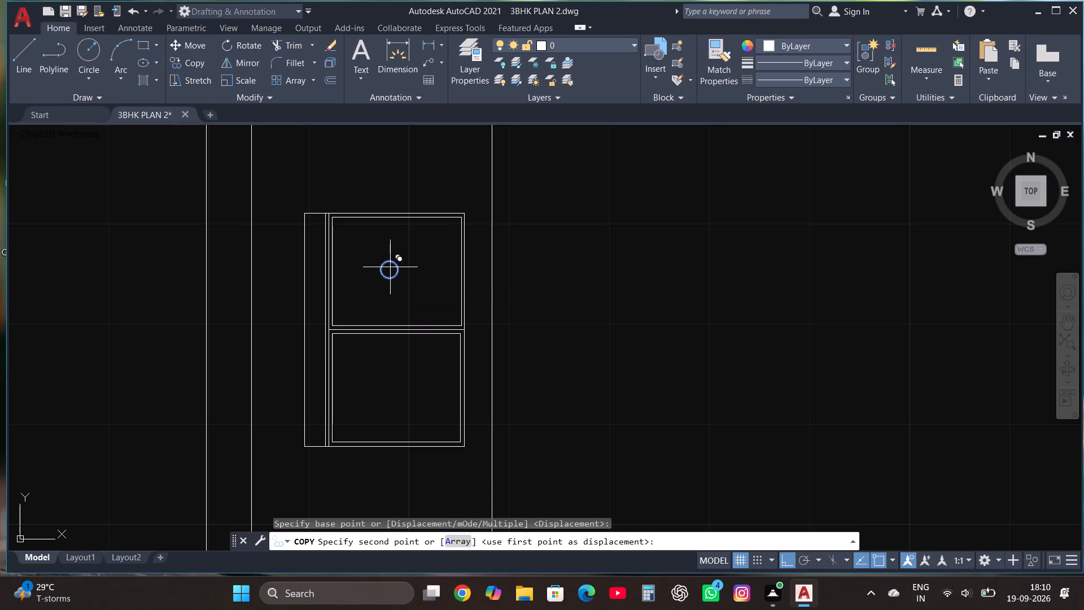
click(396, 380)
key(Escape)
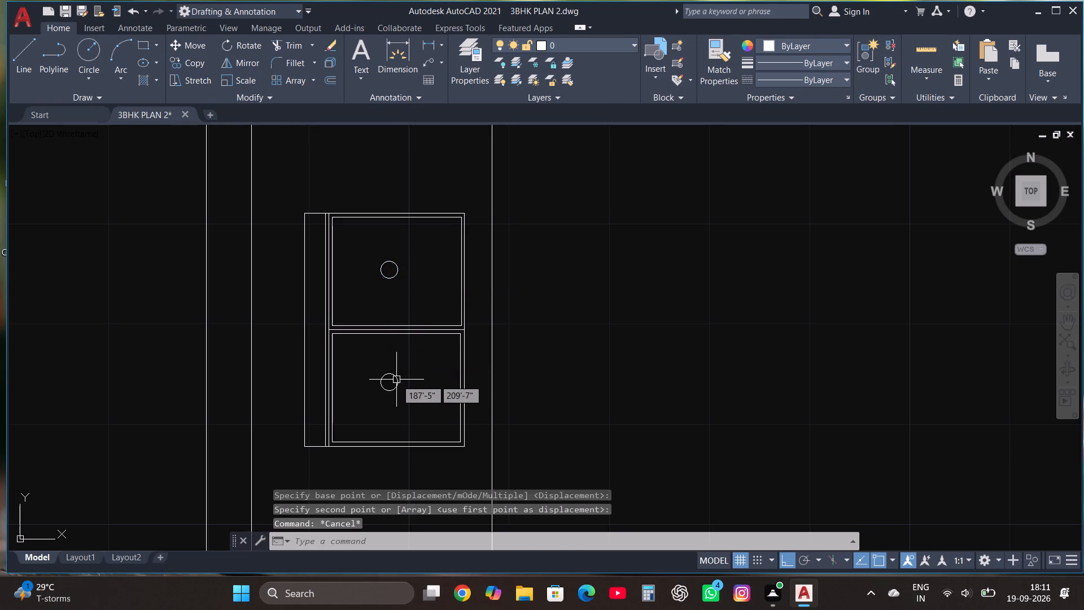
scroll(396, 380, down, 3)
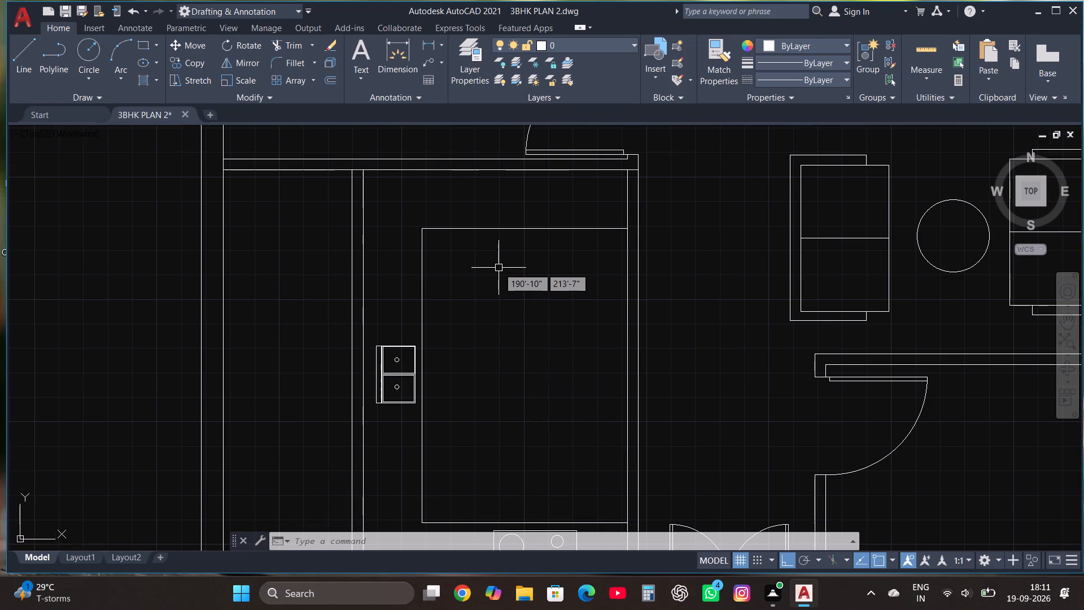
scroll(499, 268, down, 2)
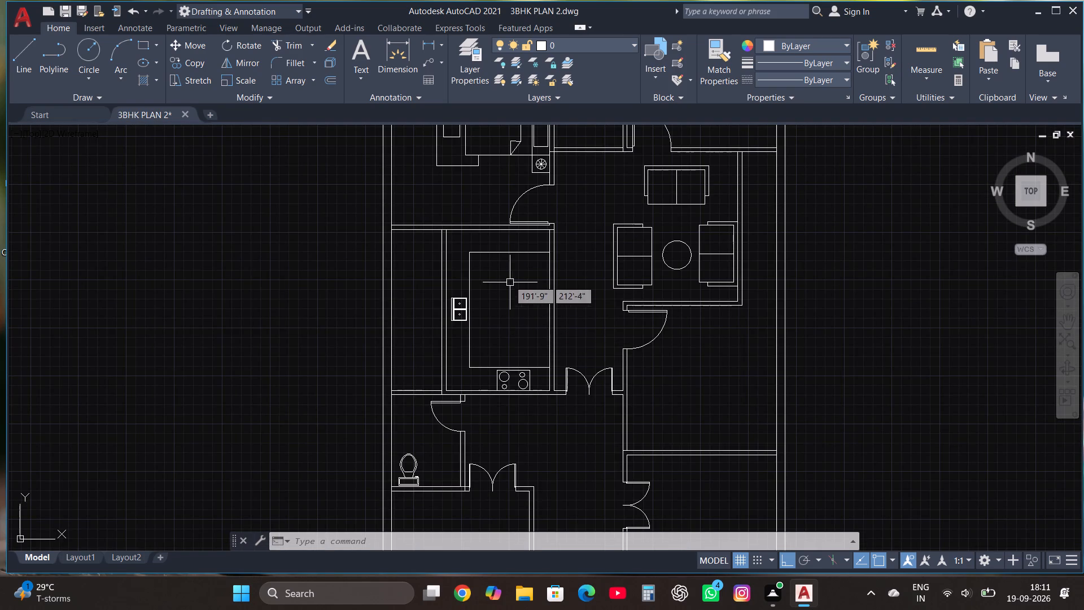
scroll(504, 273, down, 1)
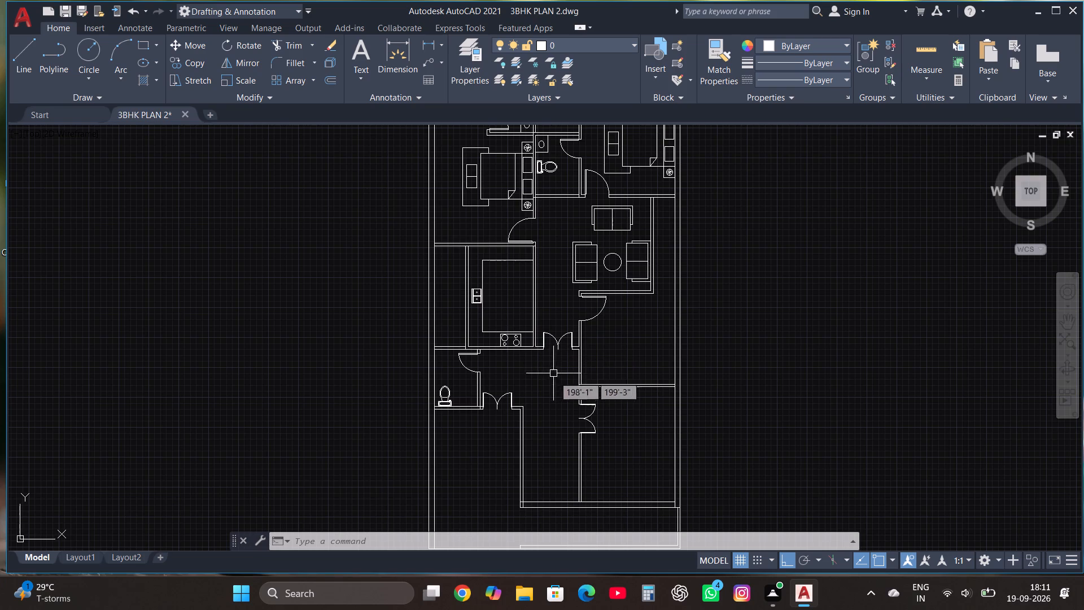
Draw a rectangle about 8' by 3'-4" in the open area just below the kitchen, between the two double doors.
scroll(545, 398, up, 2)
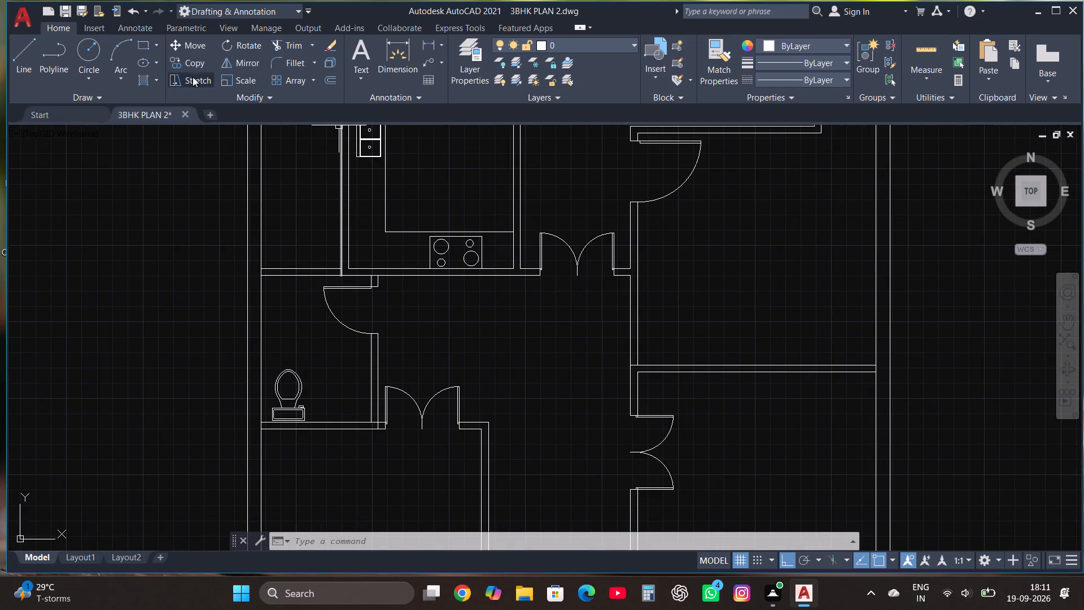
click(146, 46)
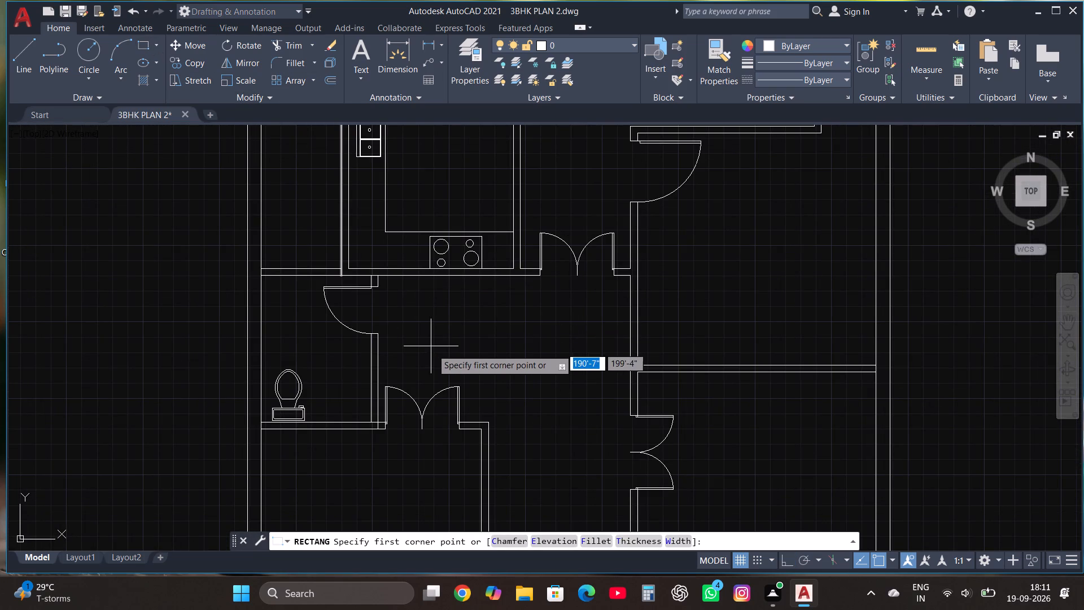
scroll(432, 351, up, 1)
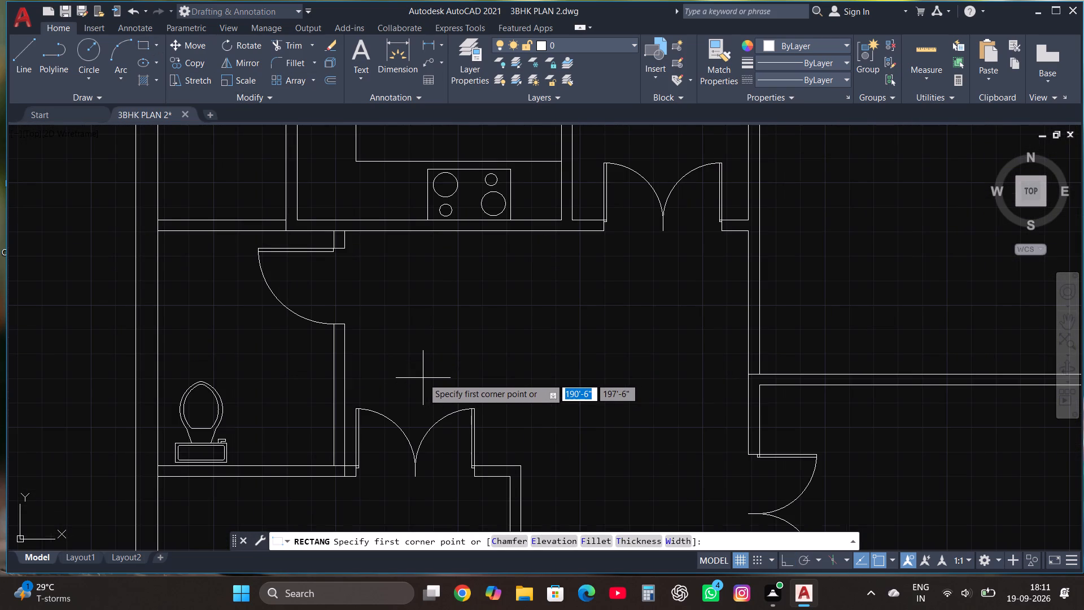
click(423, 380)
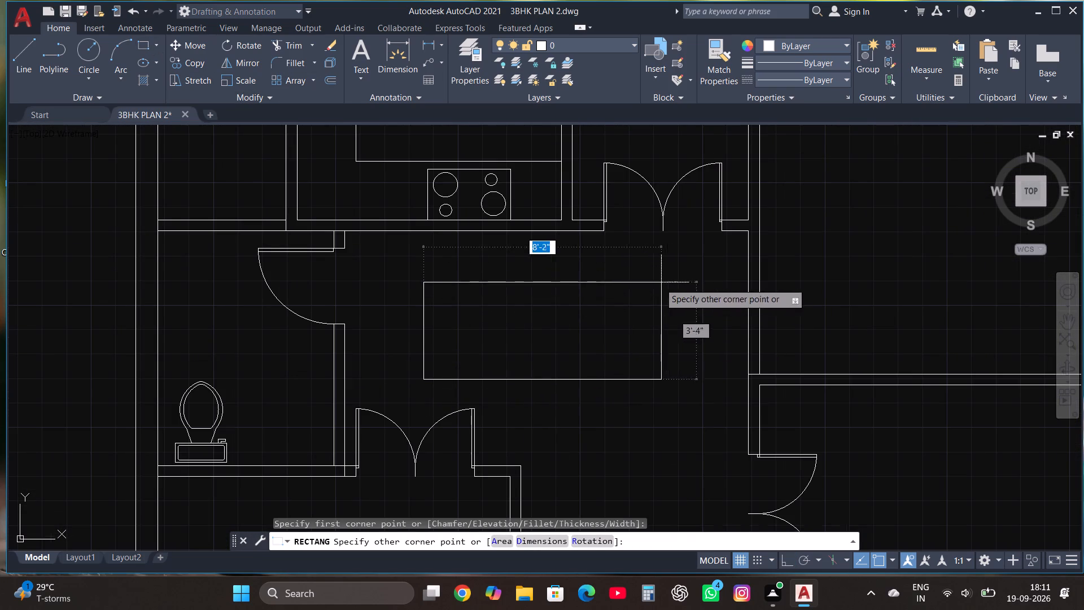
click(652, 280)
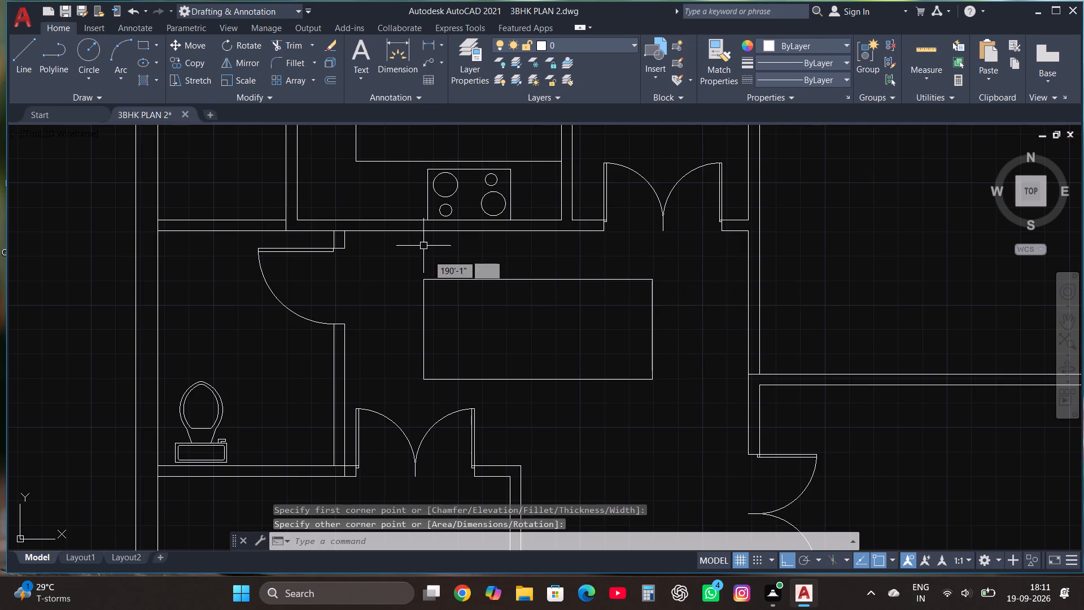
Offset the new rectangle 2" inward to give it a thin border.
double_click(436, 282)
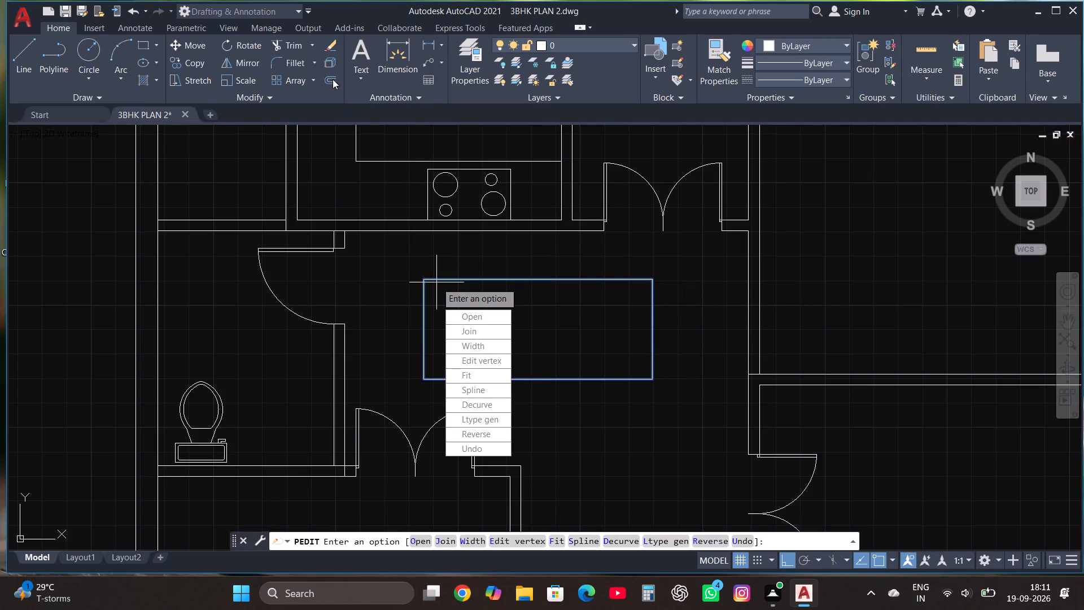
click(333, 79)
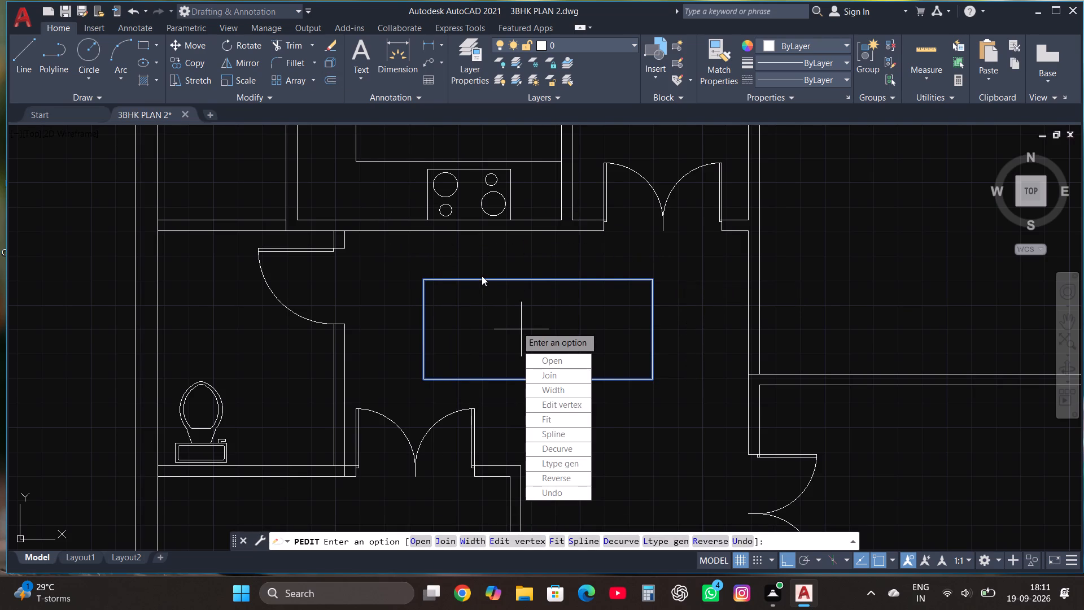
key(Escape)
click(444, 277)
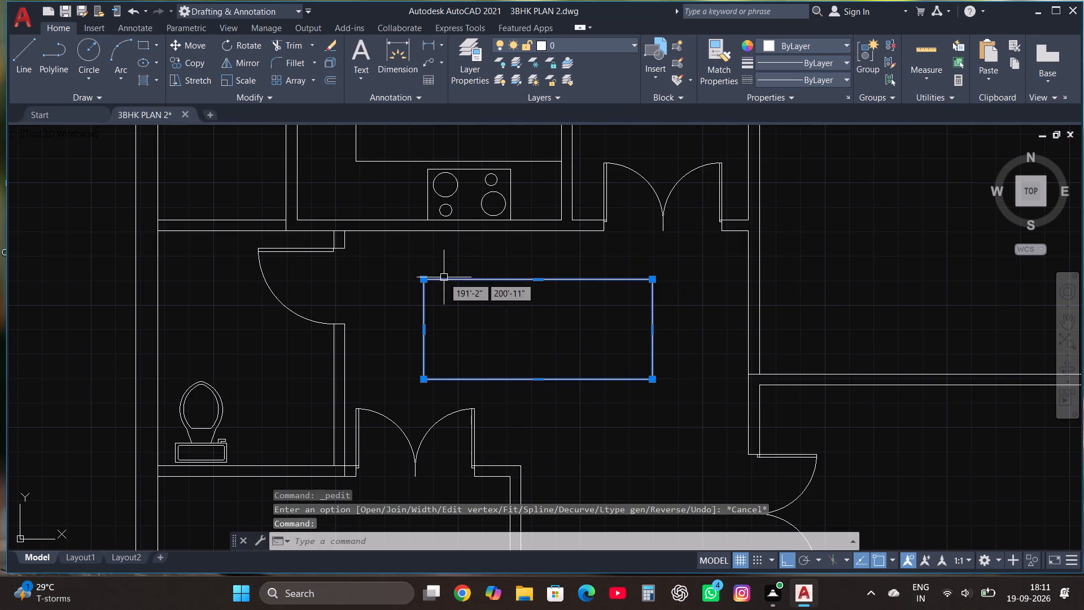
click(331, 80)
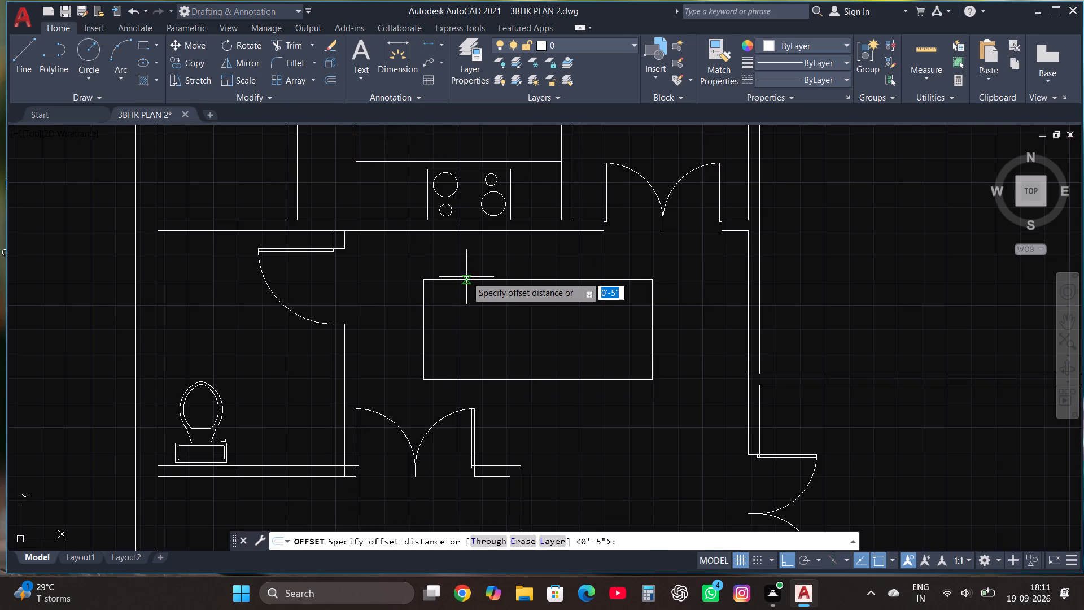
click(466, 277)
double_click(466, 289)
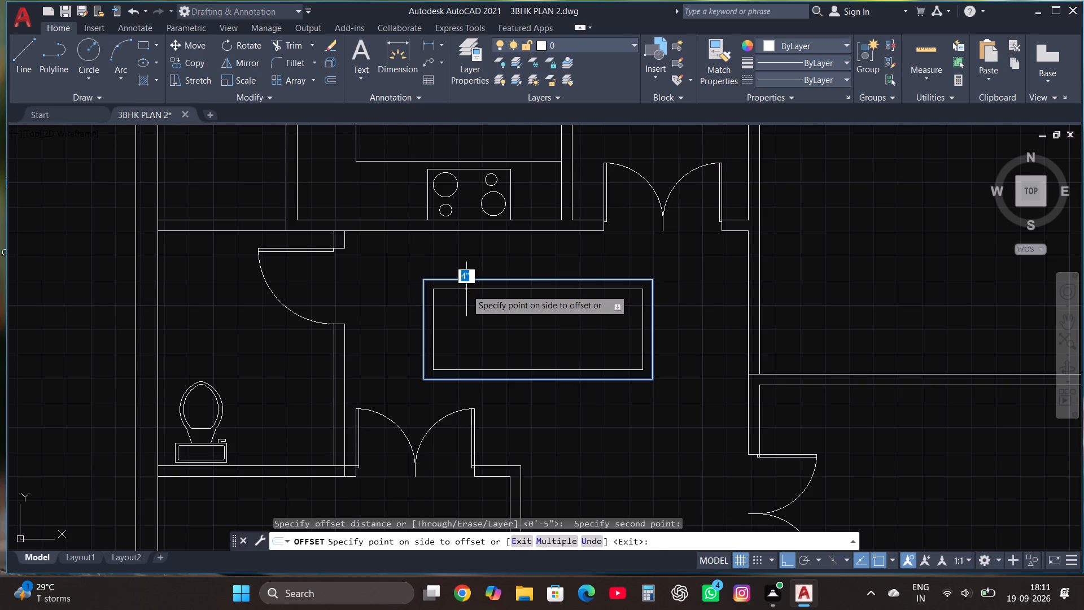
text(2")
key(Return)
key(Escape)
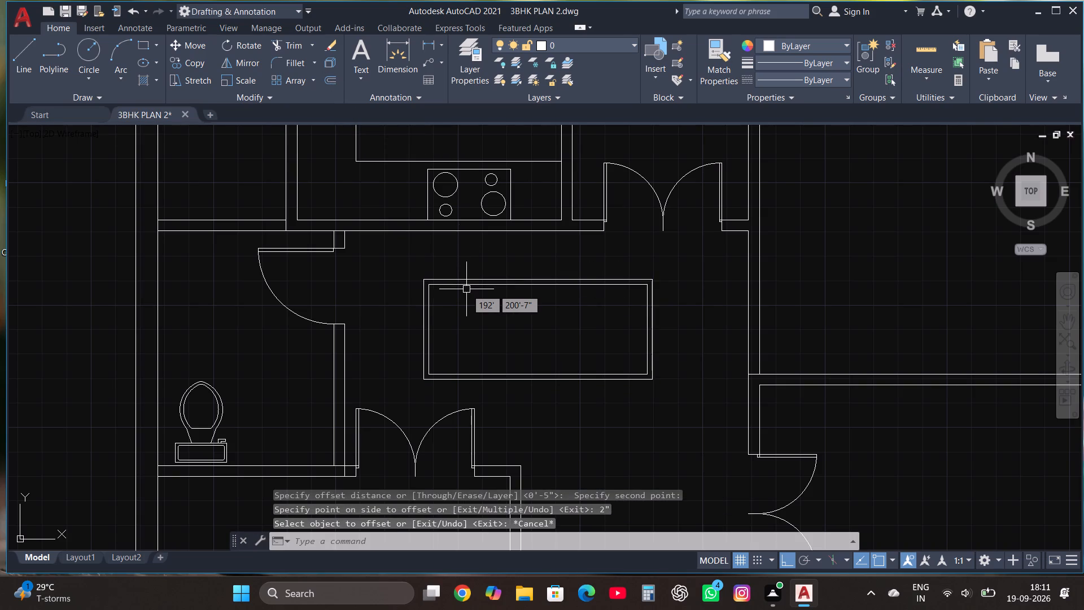
Hatch the interior of the inner rectangle with the ANGLE pattern.
text(HAT)
click(551, 345)
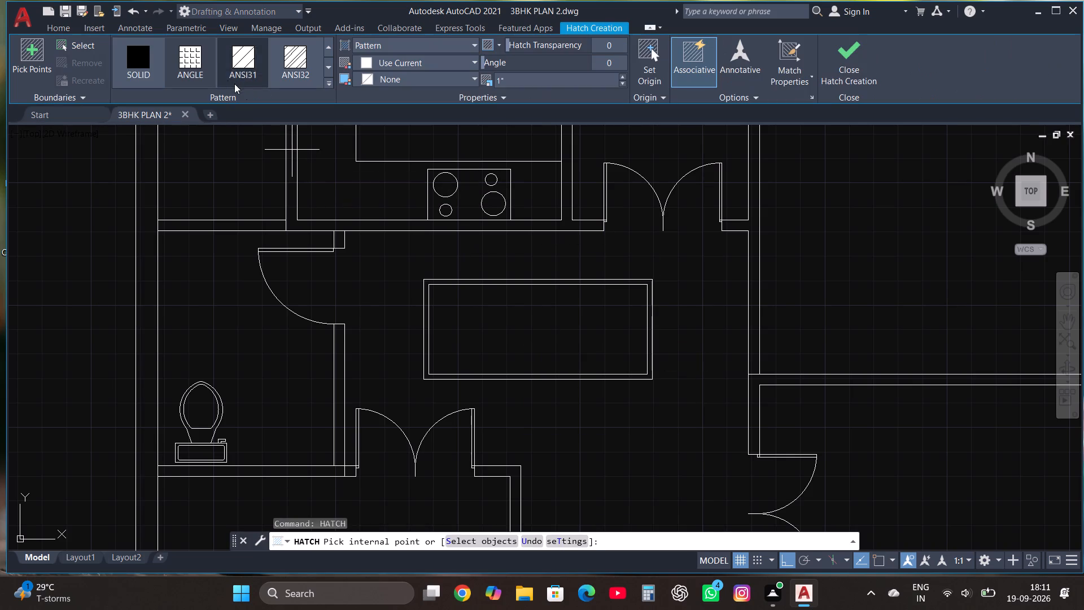
click(198, 61)
click(521, 350)
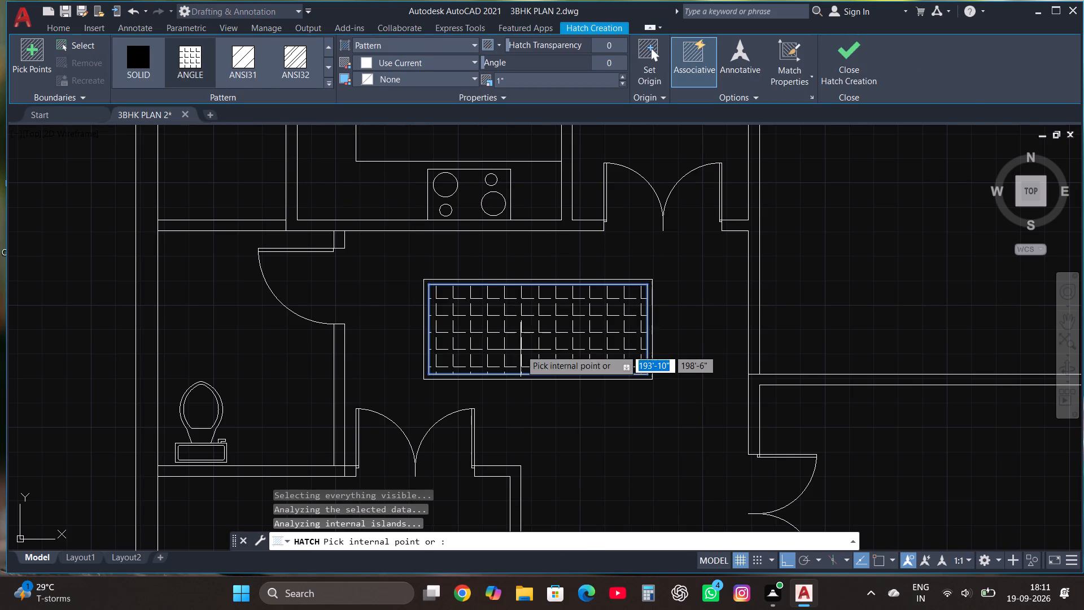
key(Escape)
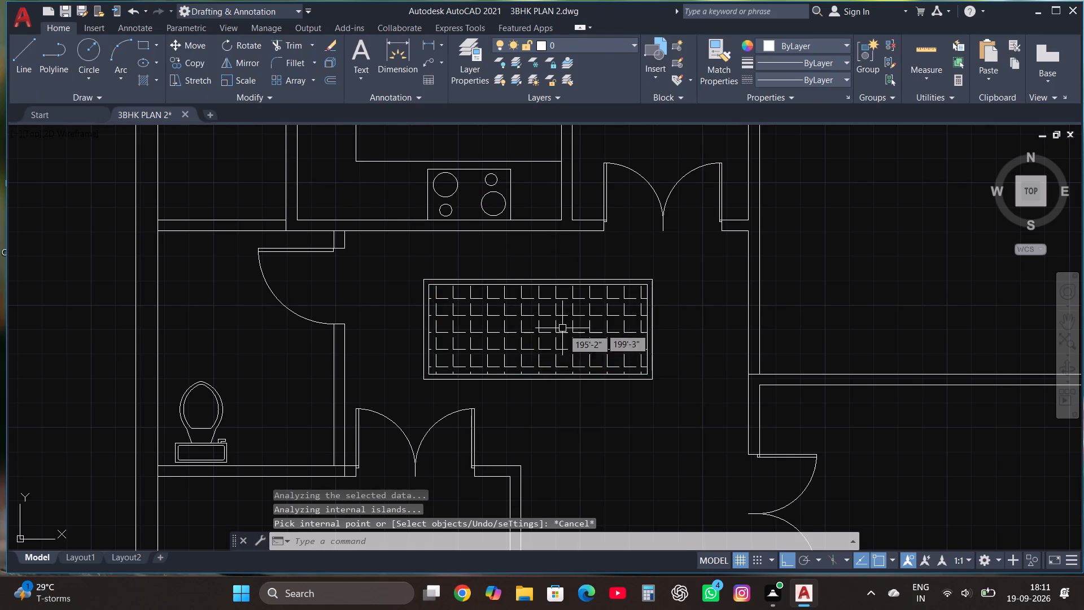
Draw a line 3' up from the passage's lower-left inner corner and across to the right-hand partition, trimming the overshoot at its near face.
scroll(563, 330, down, 2)
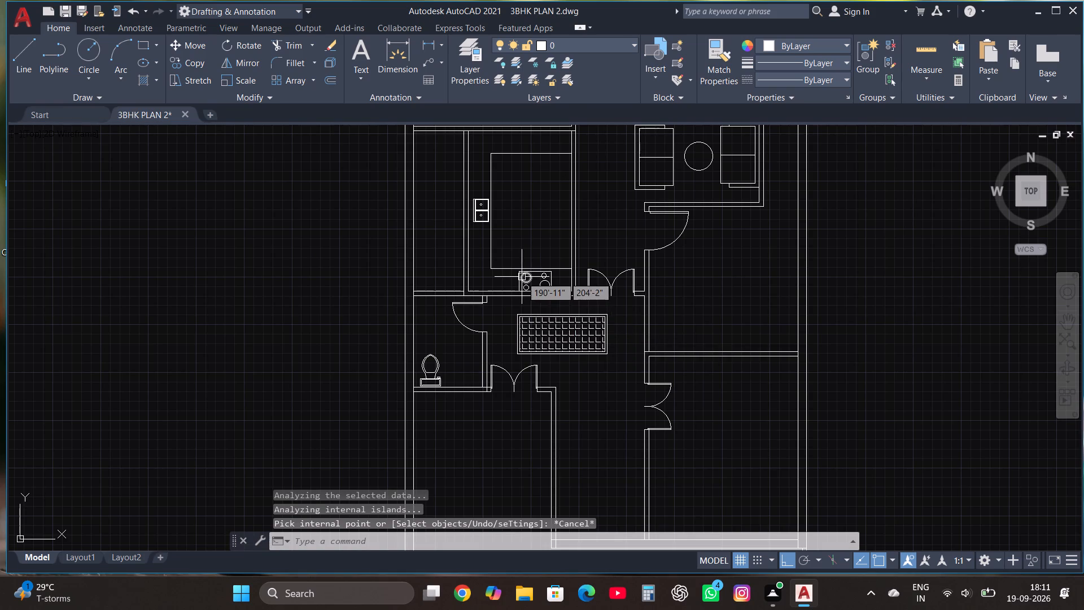
scroll(522, 277, down, 1)
scroll(594, 434, down, 1)
scroll(579, 444, up, 1)
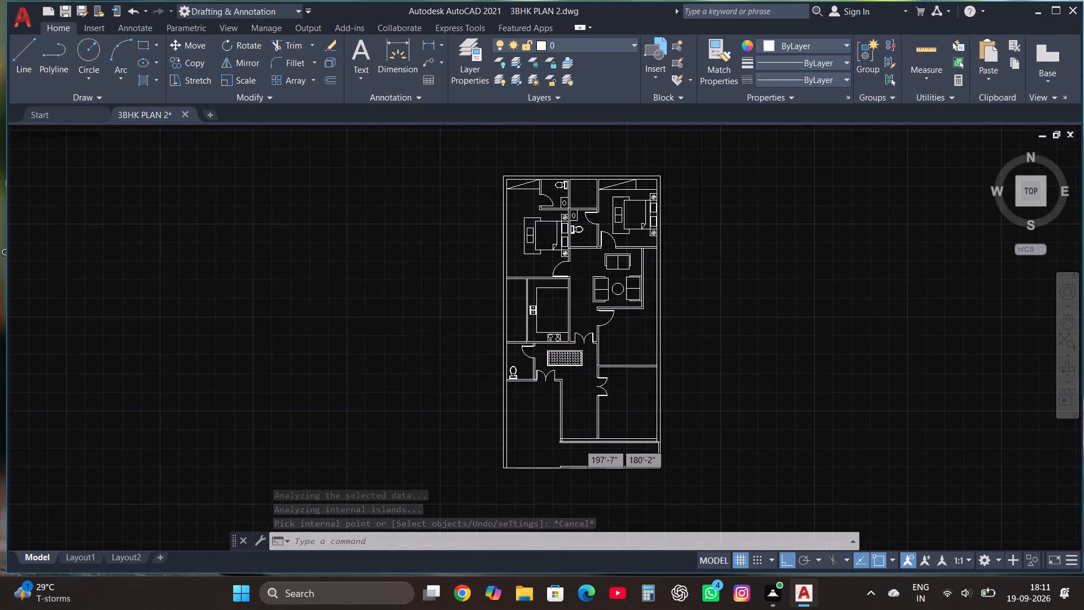
scroll(579, 444, up, 1)
click(18, 54)
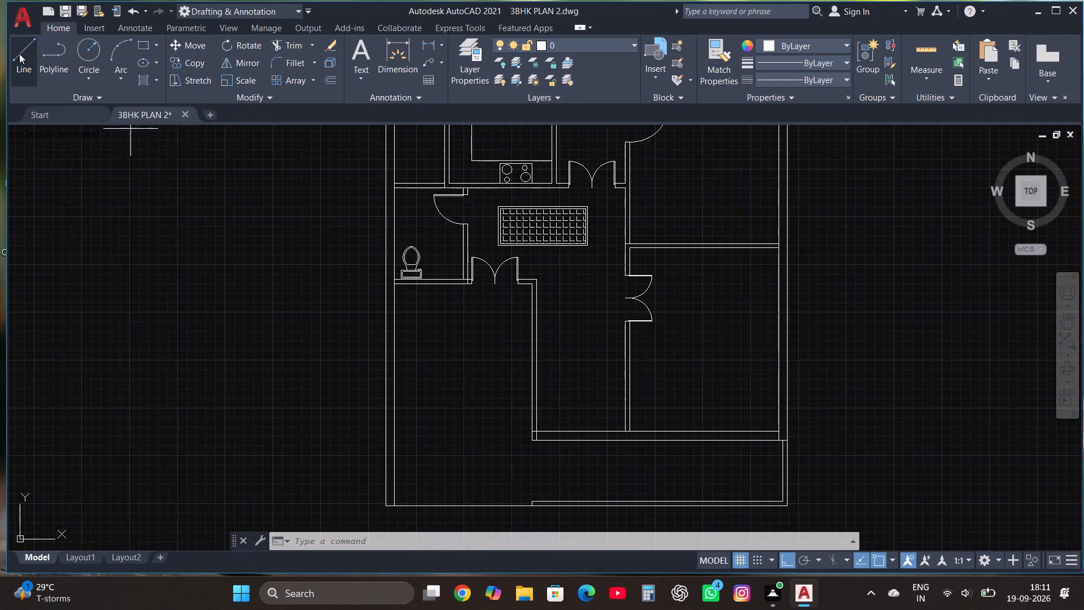
scroll(586, 430, up, 2)
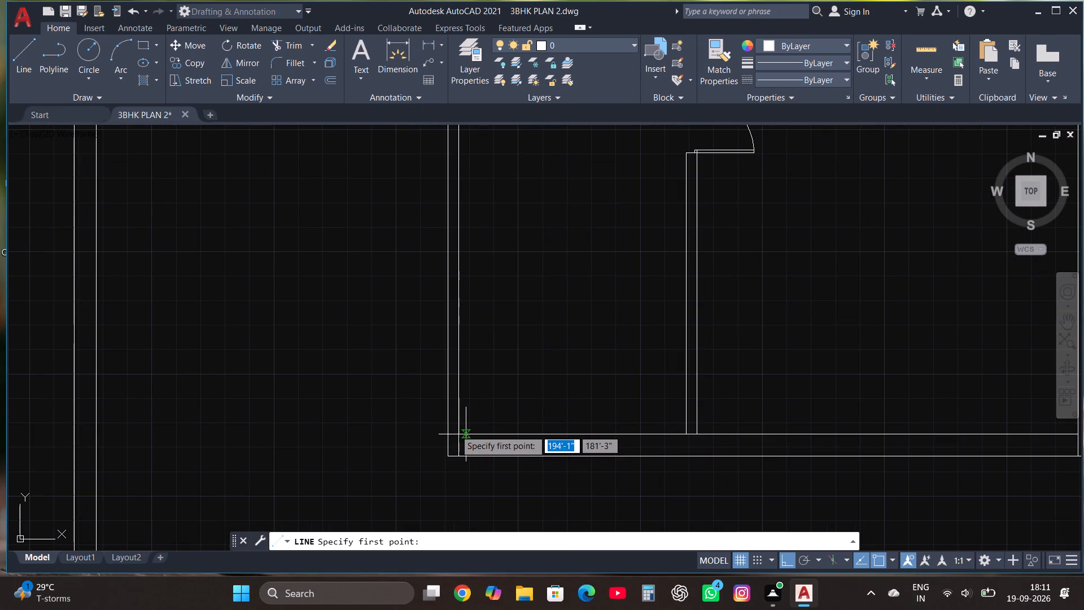
click(457, 433)
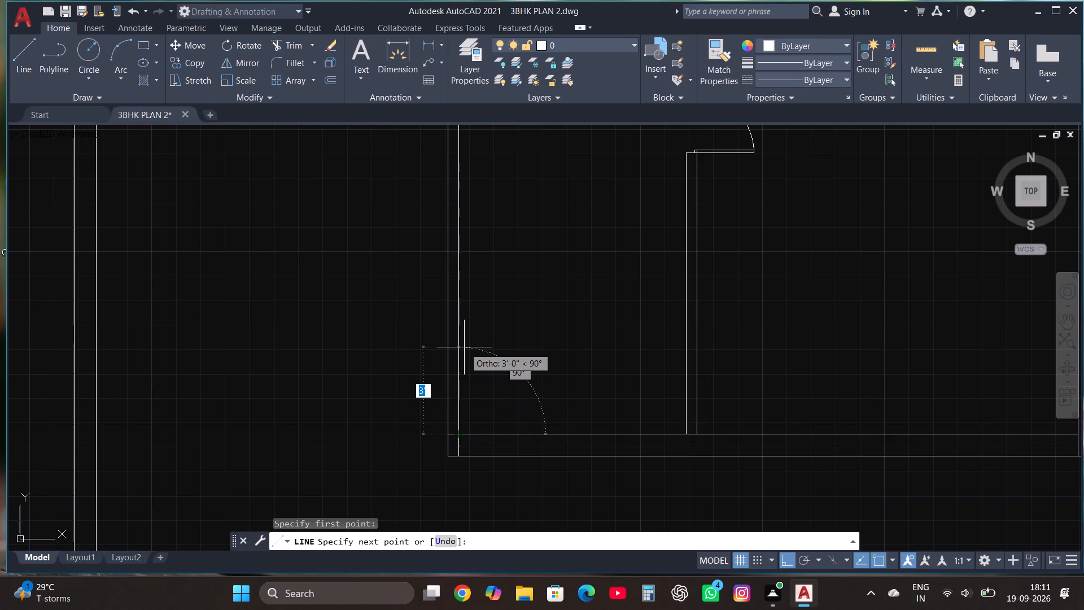
text(3')
key(Return)
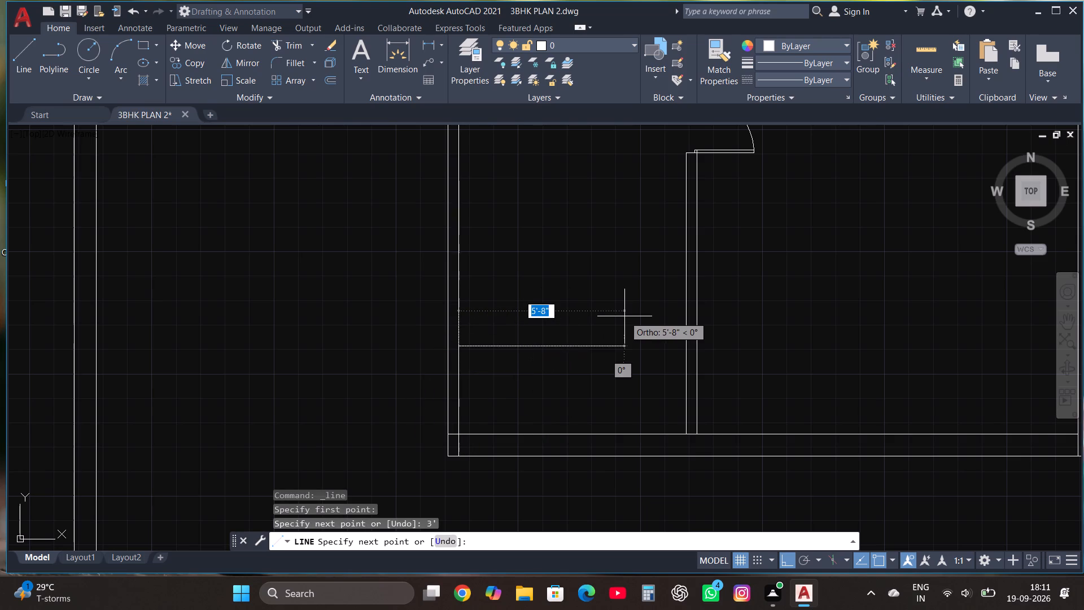
scroll(698, 360, up, 3)
click(683, 328)
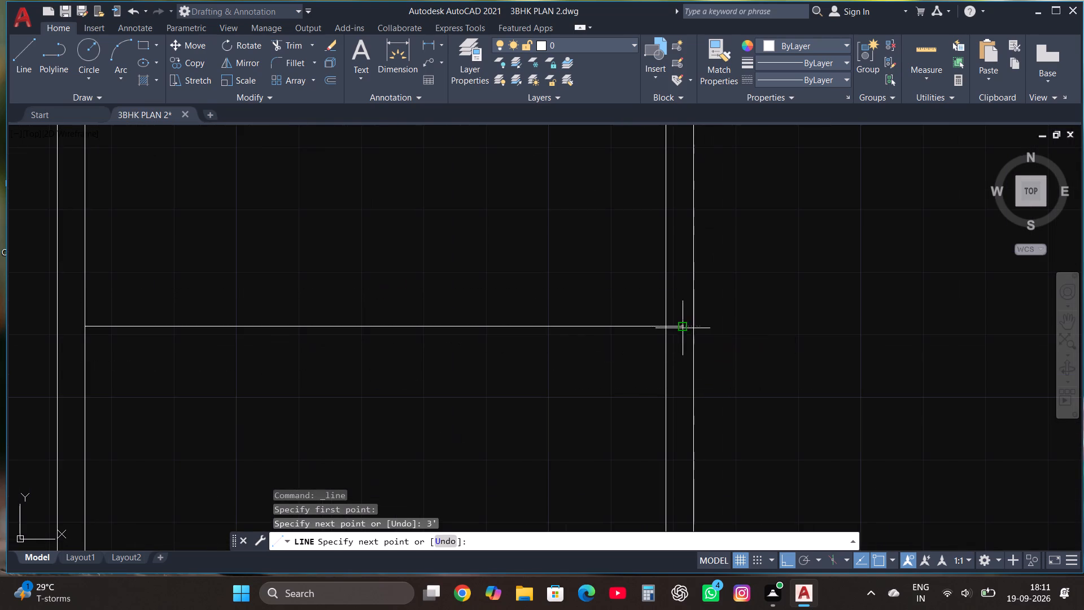
key(Escape)
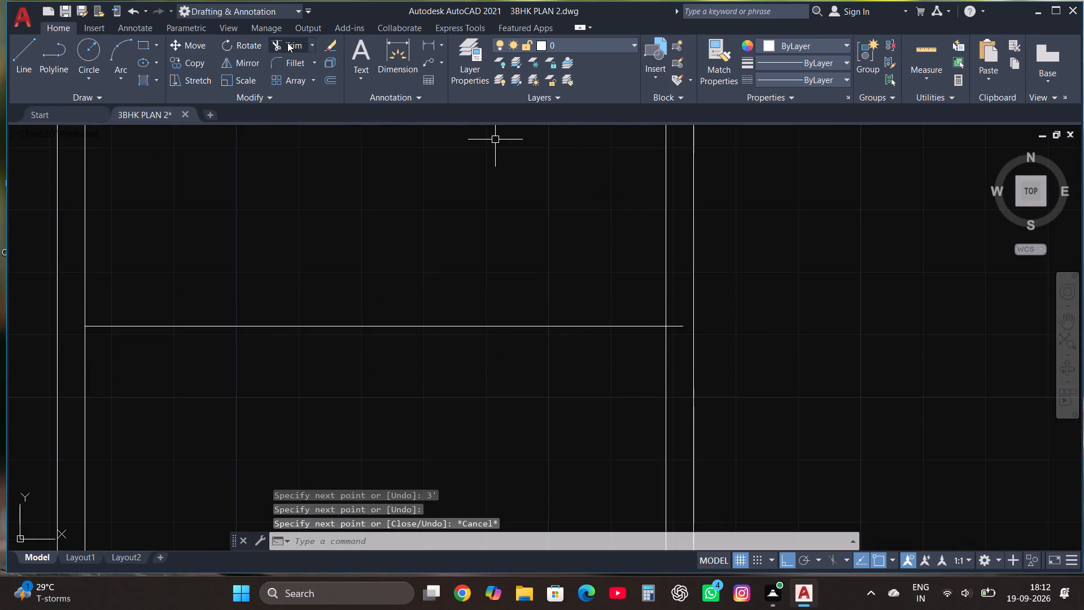
click(287, 42)
click(673, 326)
key(Escape)
scroll(678, 360, down, 2)
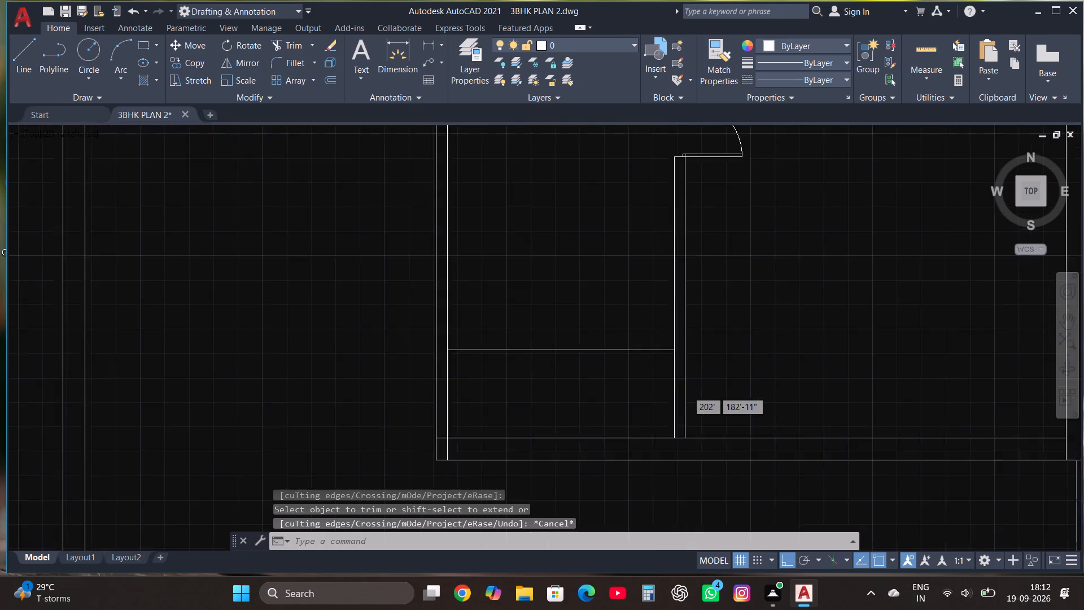
Draw a vertical line up from the landing line's midpoint, ending slightly below the lower jamb of the double door on the right.
scroll(687, 391, down, 2)
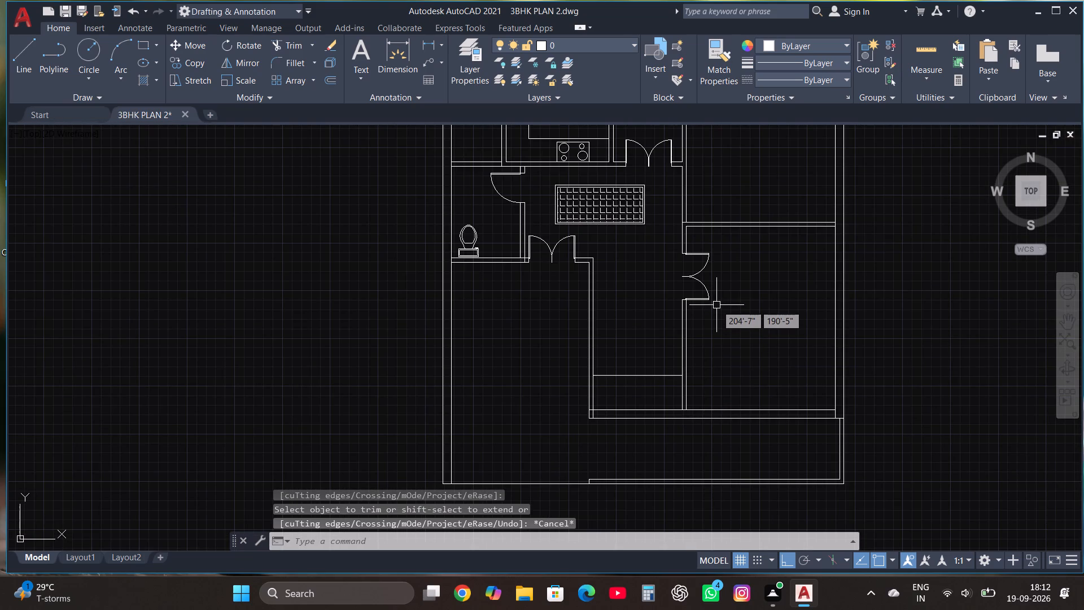
scroll(716, 305, up, 1)
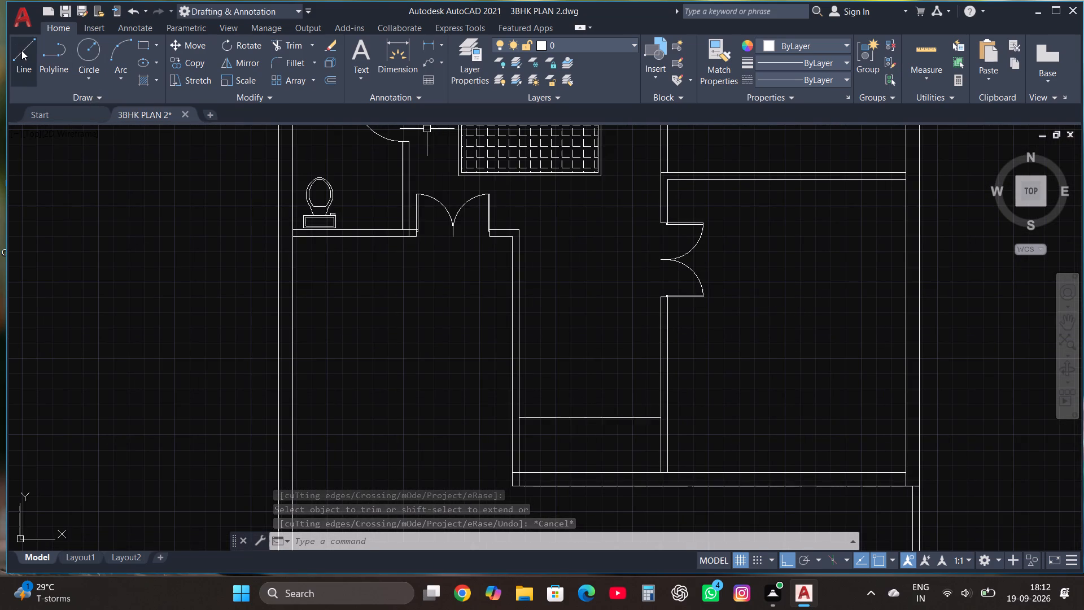
click(21, 50)
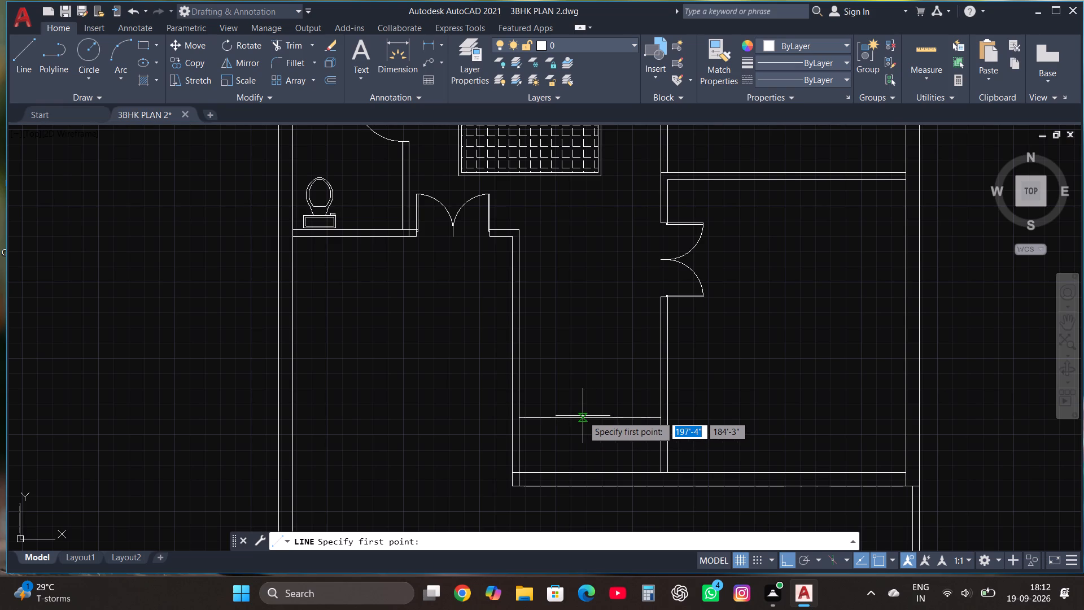
scroll(583, 416, up, 2)
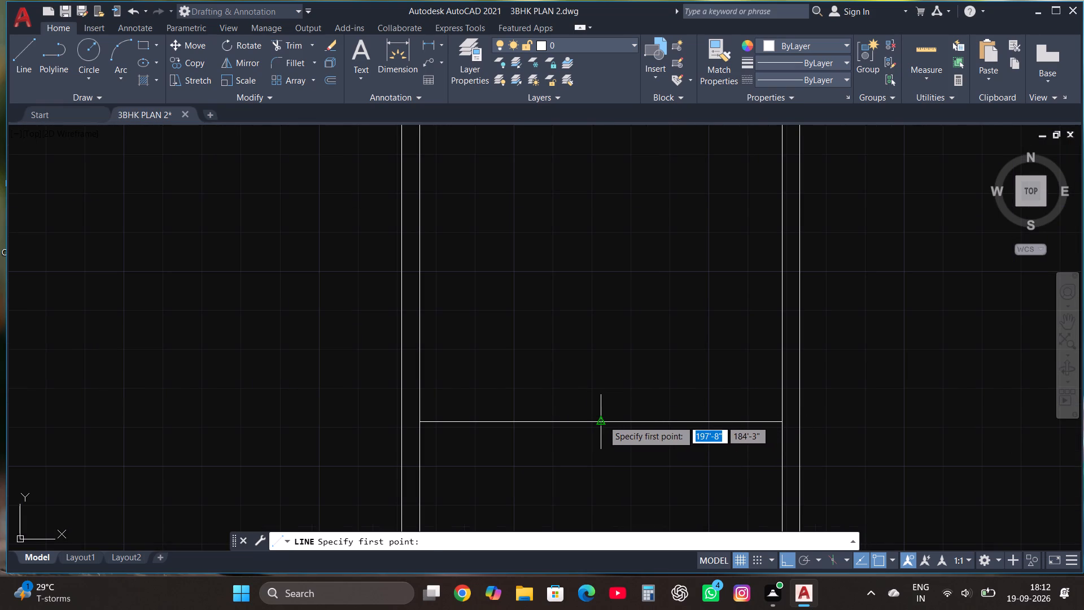
click(603, 420)
scroll(602, 325, down, 3)
scroll(601, 298, up, 2)
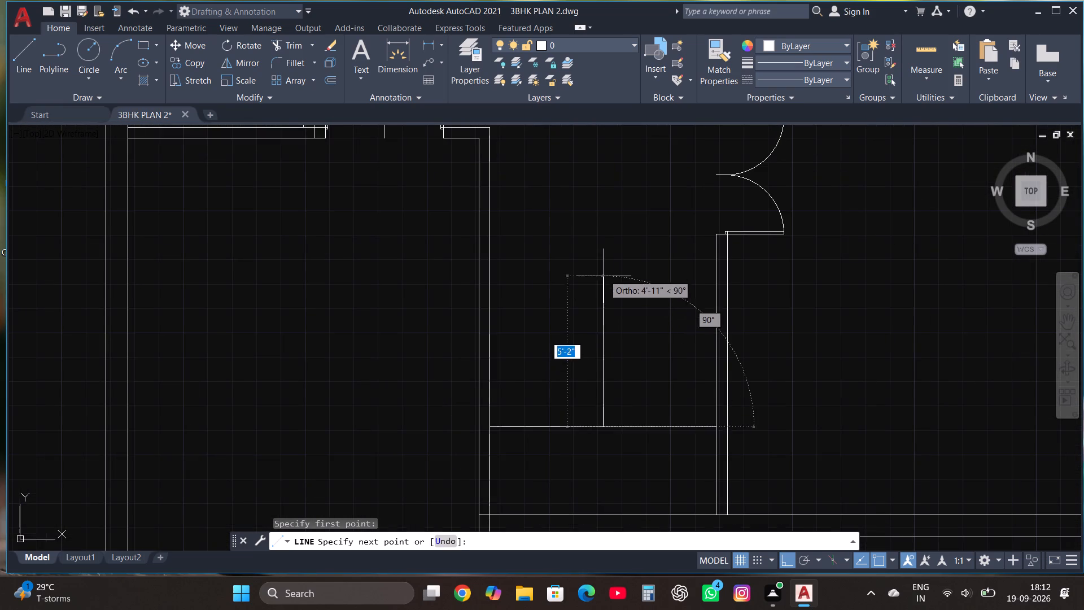
click(604, 258)
key(Escape)
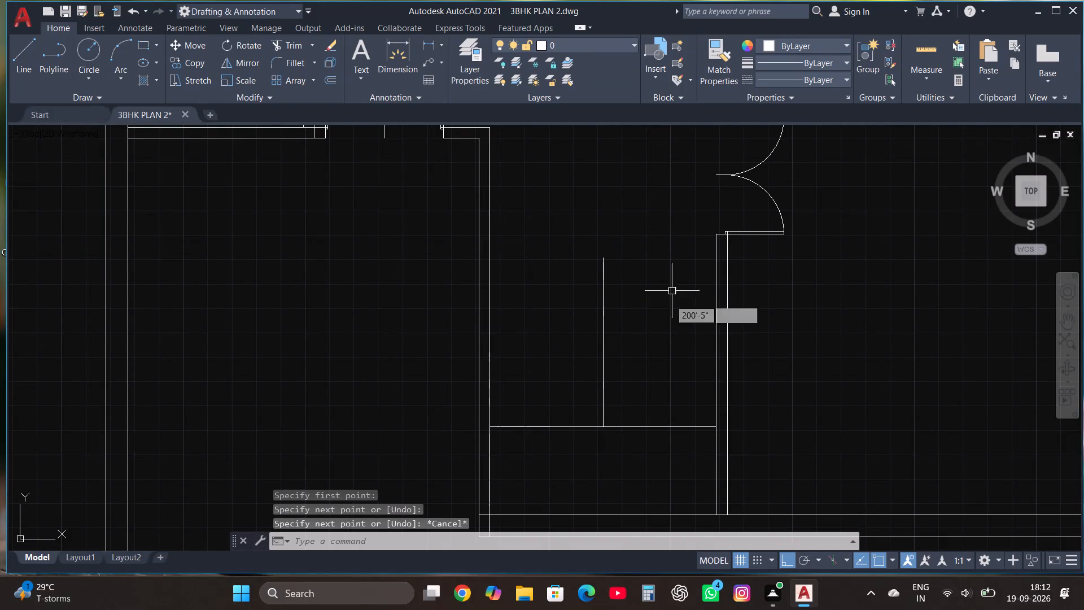
Offset the stair landing line upward three times at 1' spacing to form the first three treads.
click(640, 426)
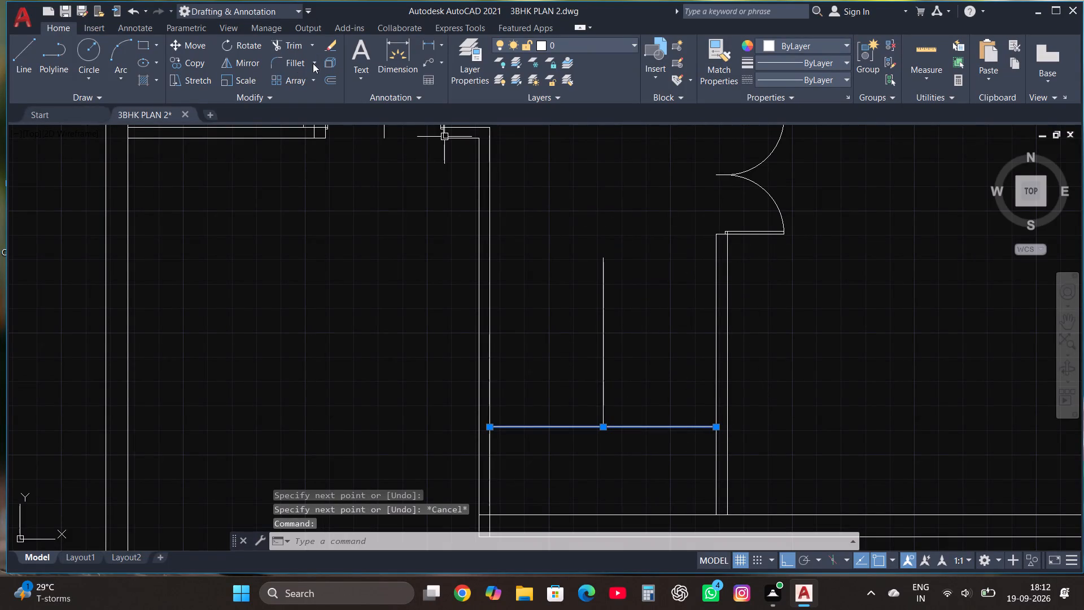
click(332, 84)
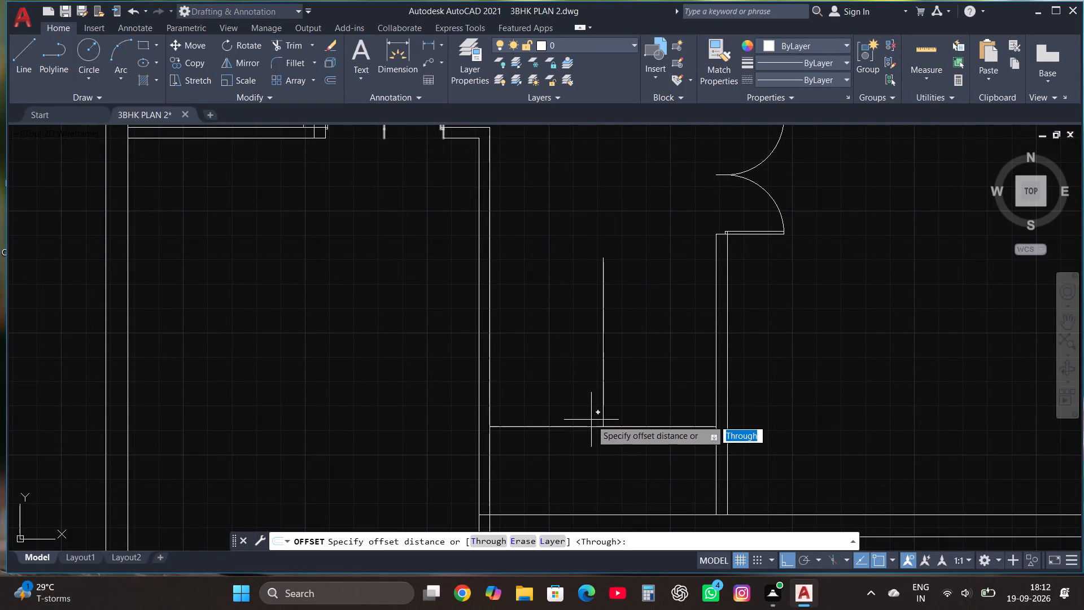
click(591, 427)
click(591, 393)
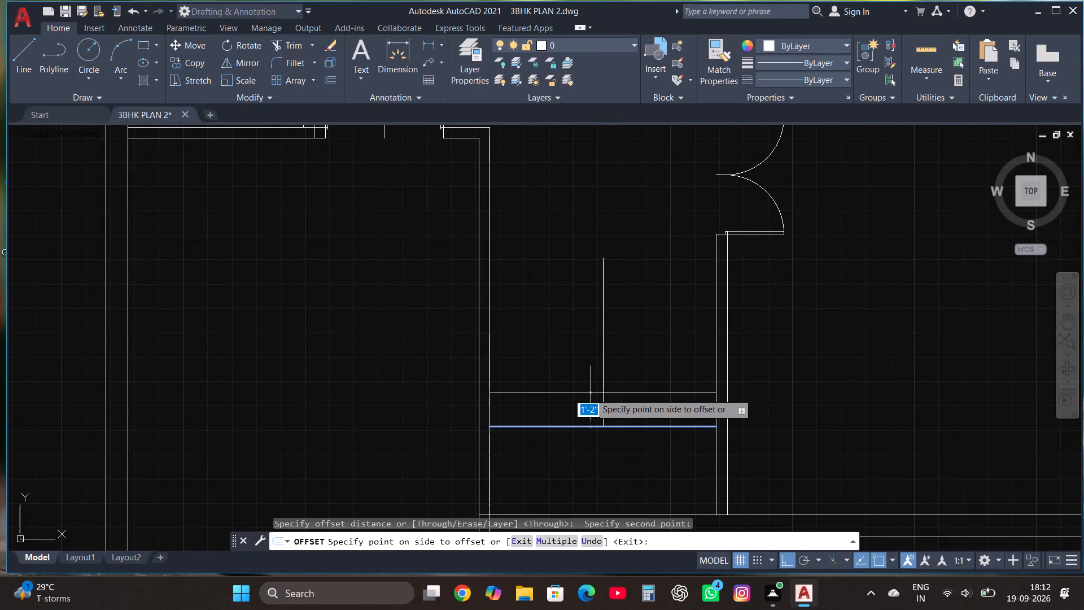
text(1')
key(Return)
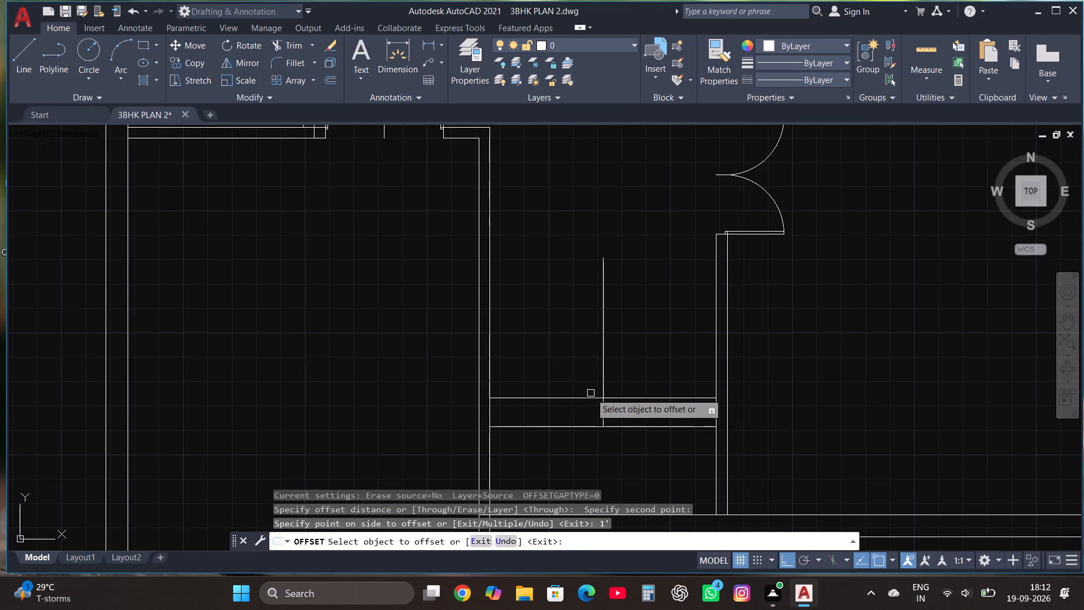
click(587, 398)
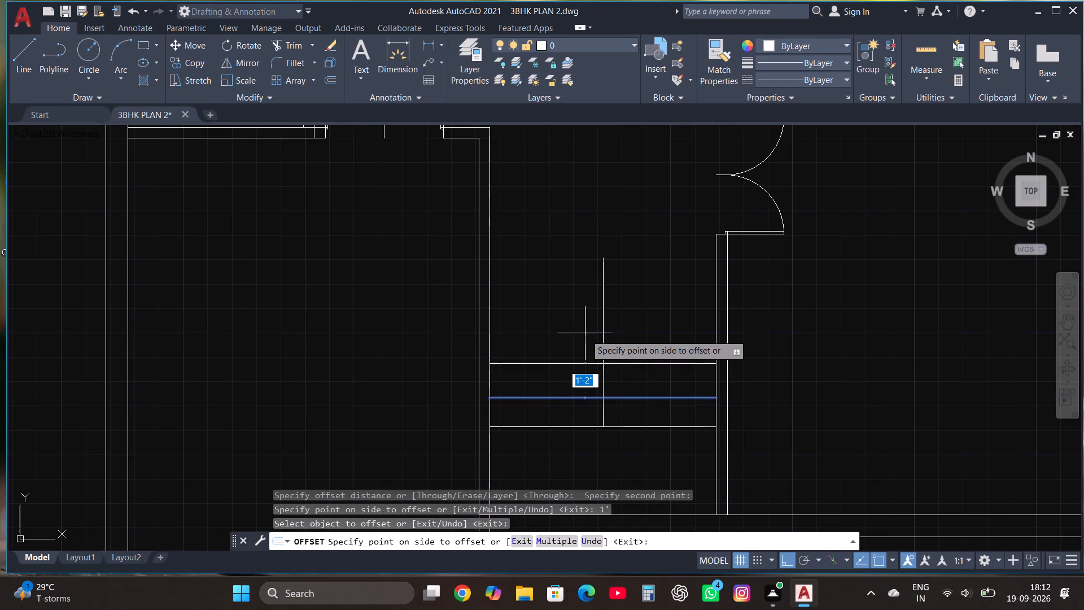
text(1')
key(Return)
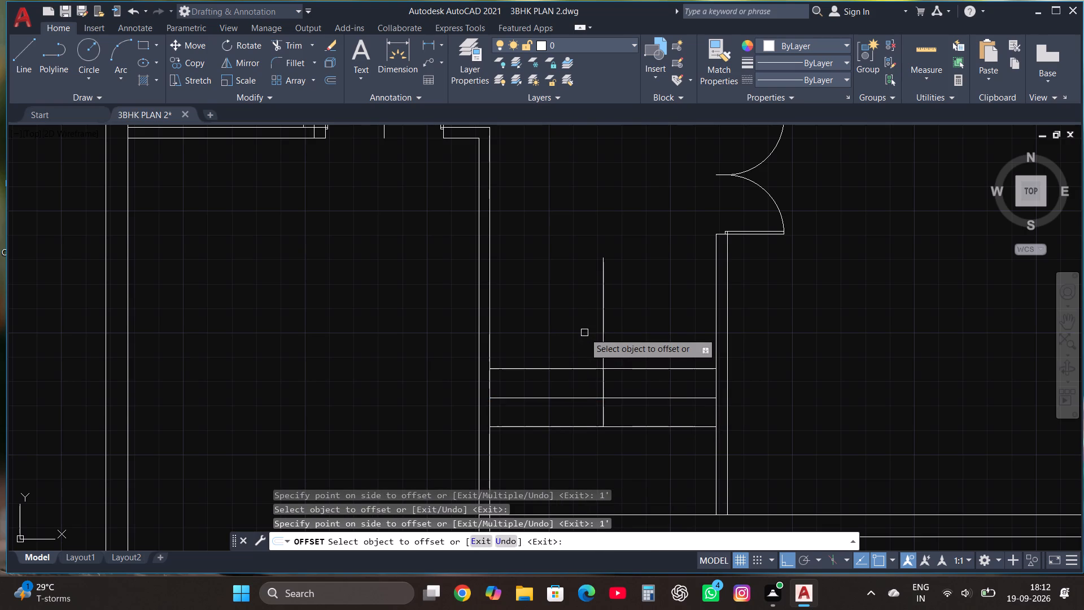
click(580, 365)
text(1')
key(Return)
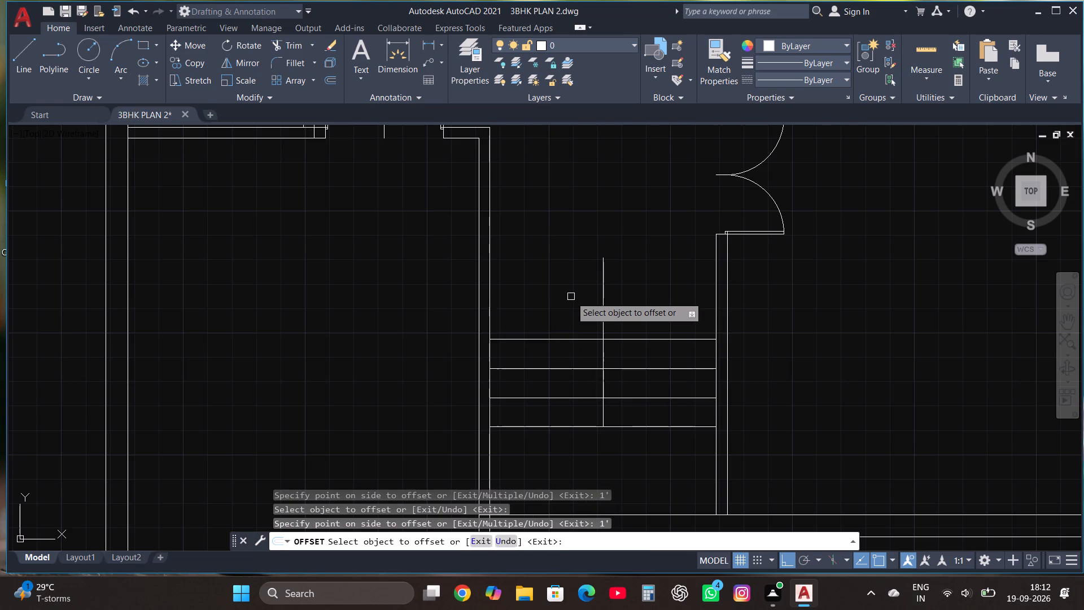
Offset the topmost tread line upward three more times at 1' spacing.
click(563, 341)
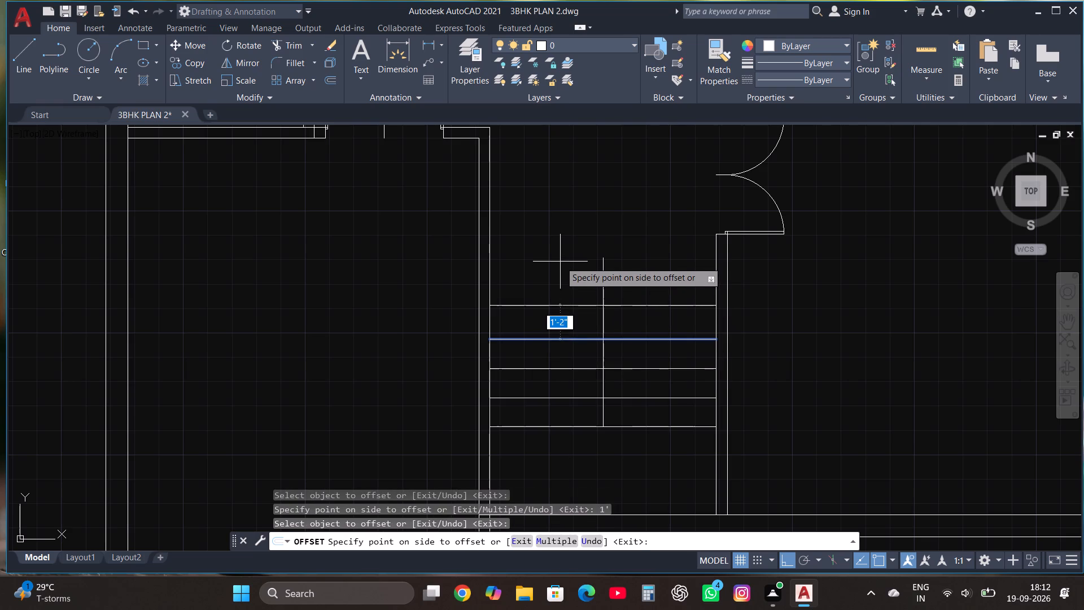
text(1')
key(Return)
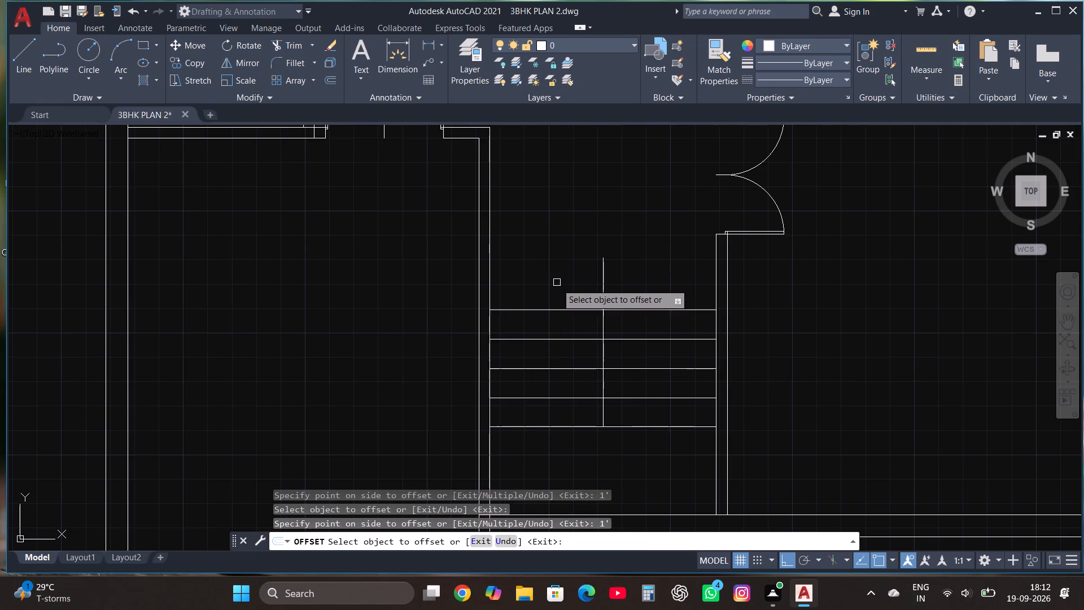
click(560, 307)
click(562, 309)
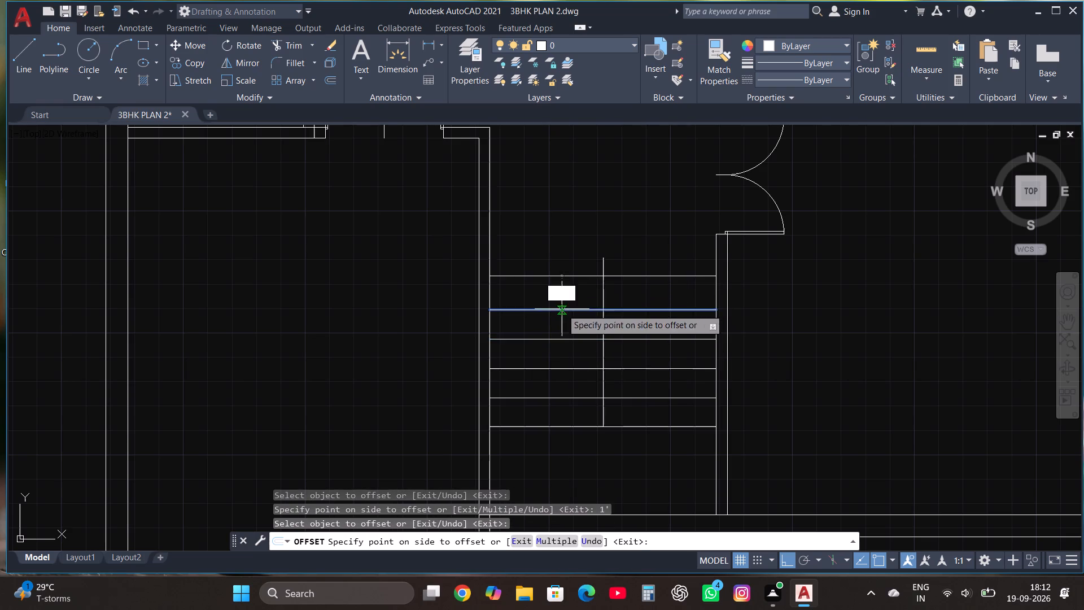
text(1')
key(Return)
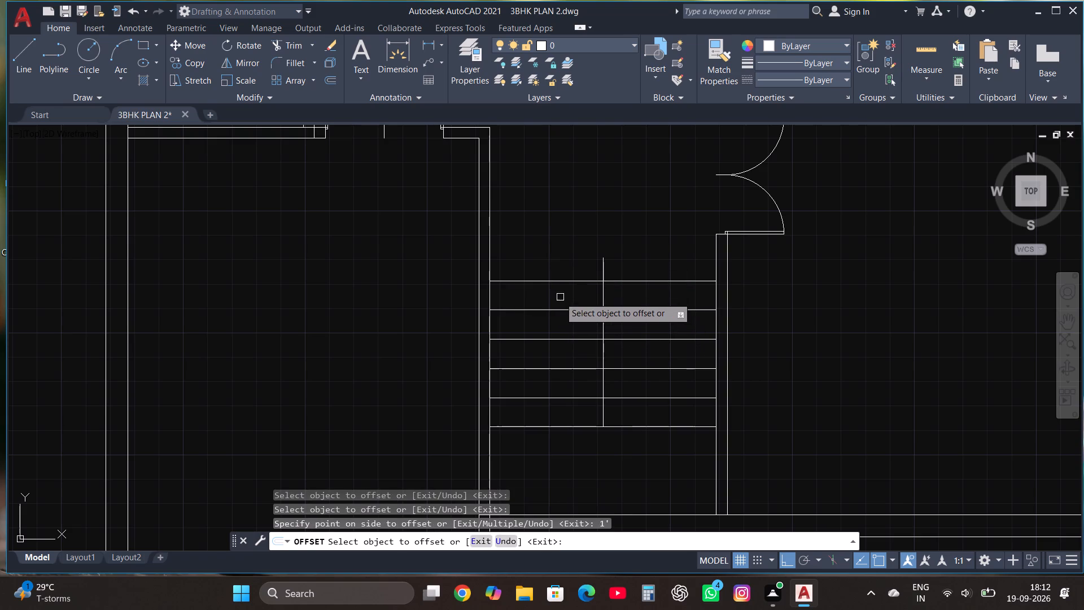
click(545, 276)
click(546, 285)
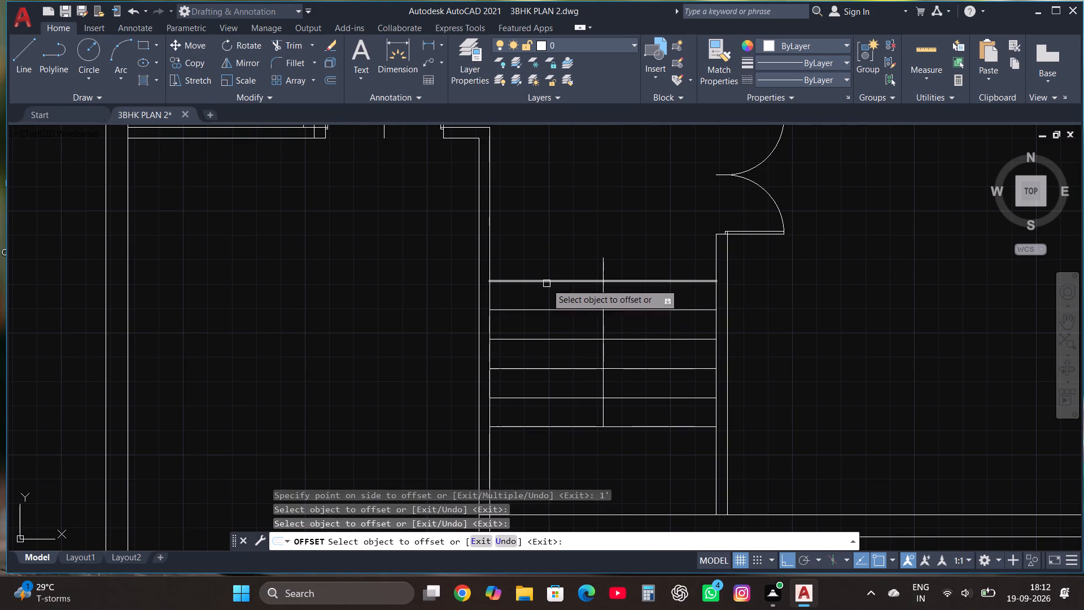
click(547, 279)
text(1')
key(Return)
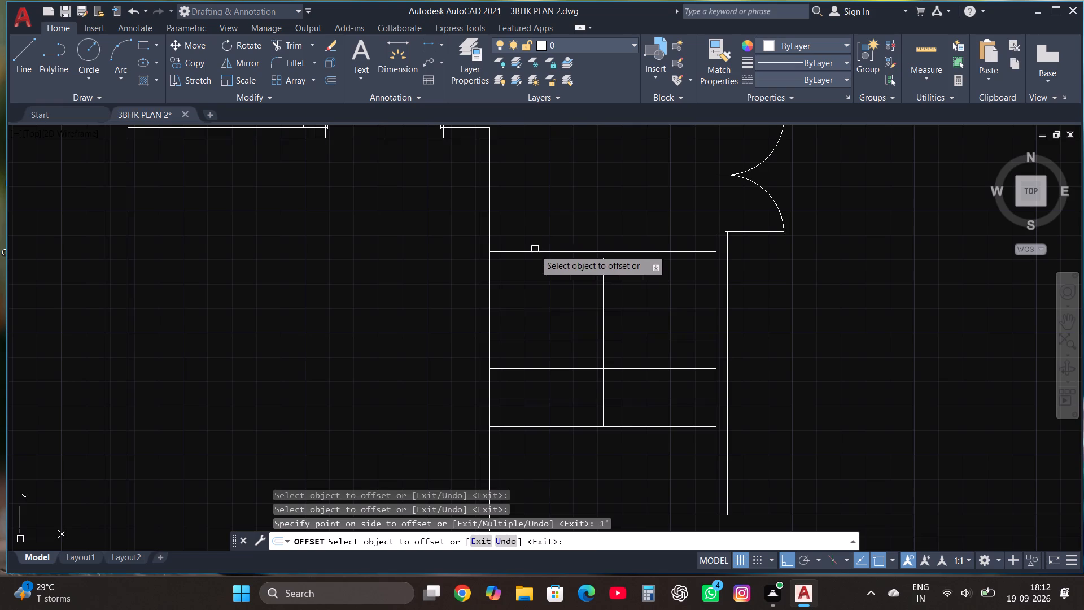
Continue the treads upward with three further 1' offsets, ending above the lower leaf hinge of the double door.
click(534, 250)
text(1')
key(Return)
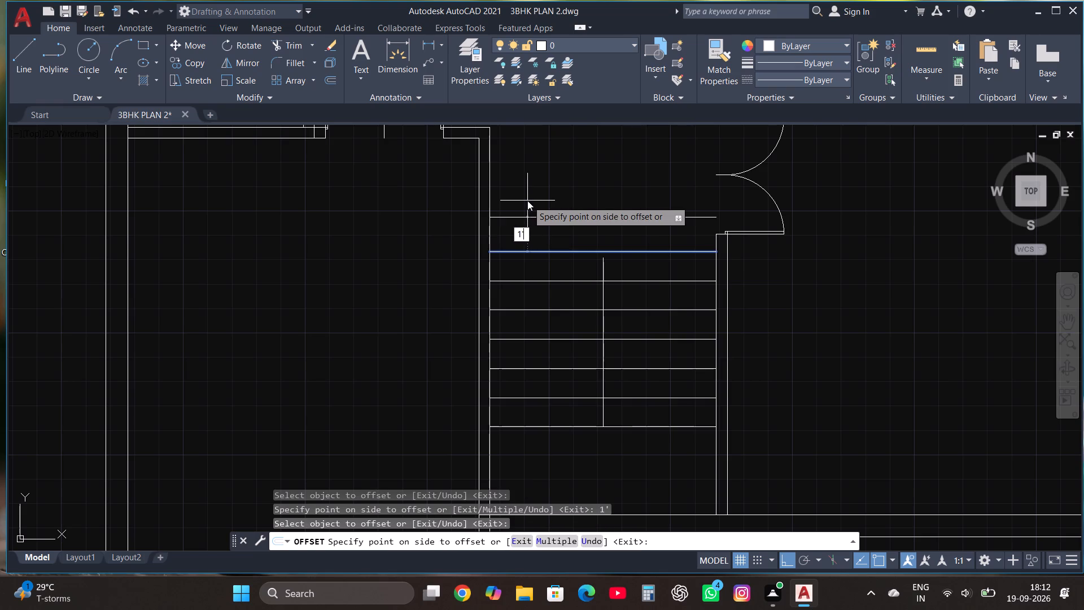
click(545, 225)
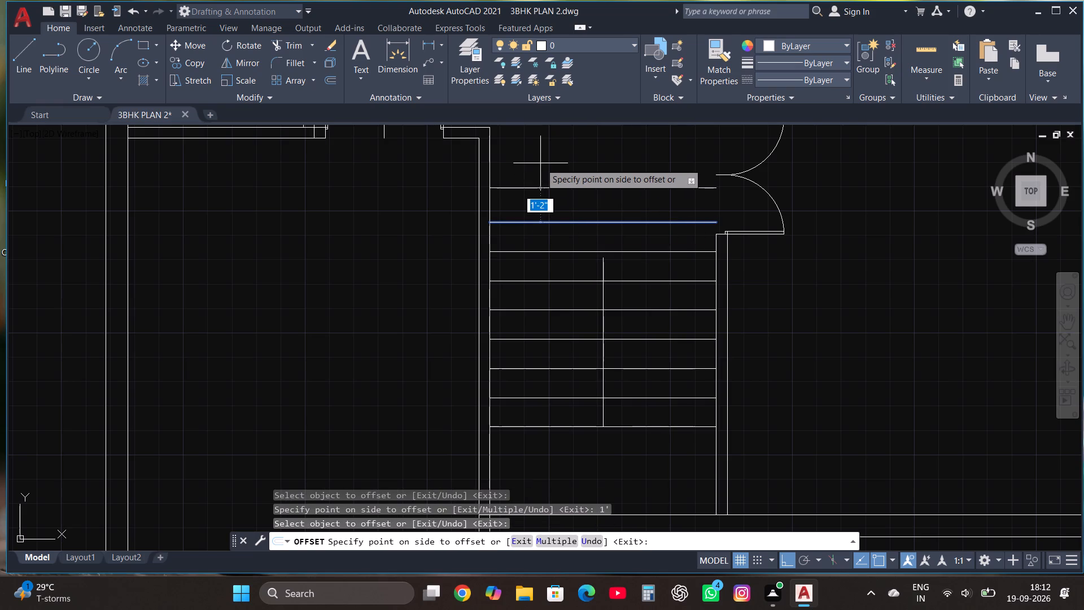
text(1')
key(Return)
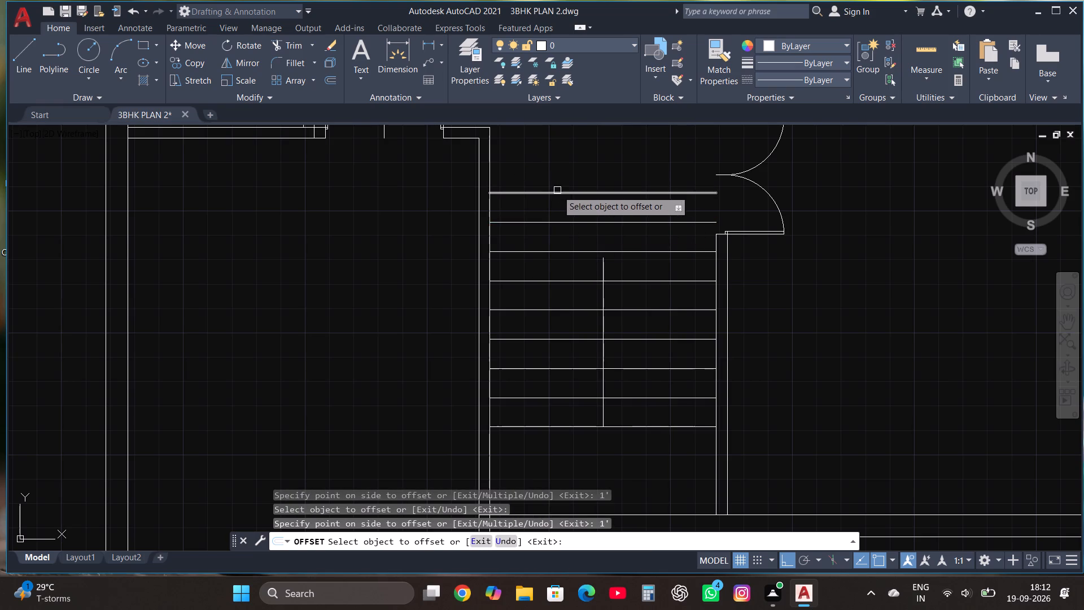
click(557, 190)
text(1')
key(Return)
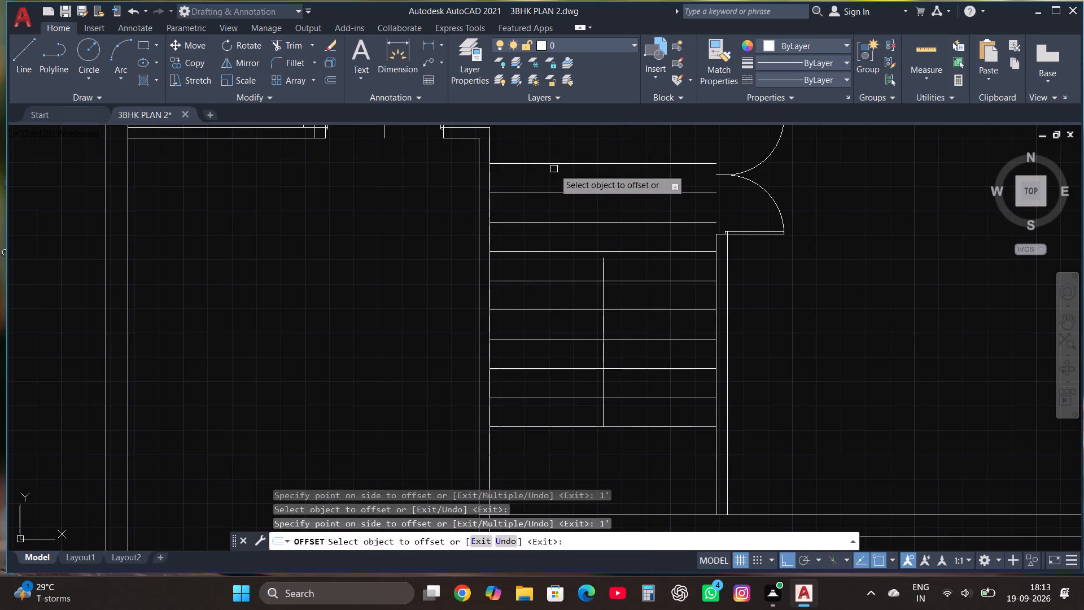
key(Escape)
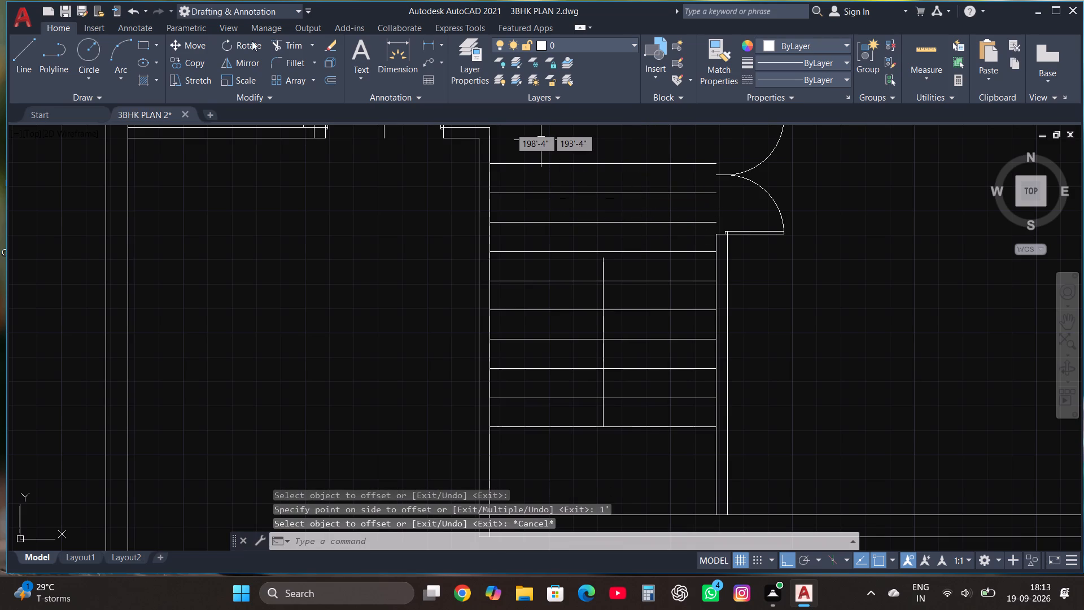
Extend the stair's central divider with a vertical line from its upper end to slightly above the topmost tread.
click(32, 51)
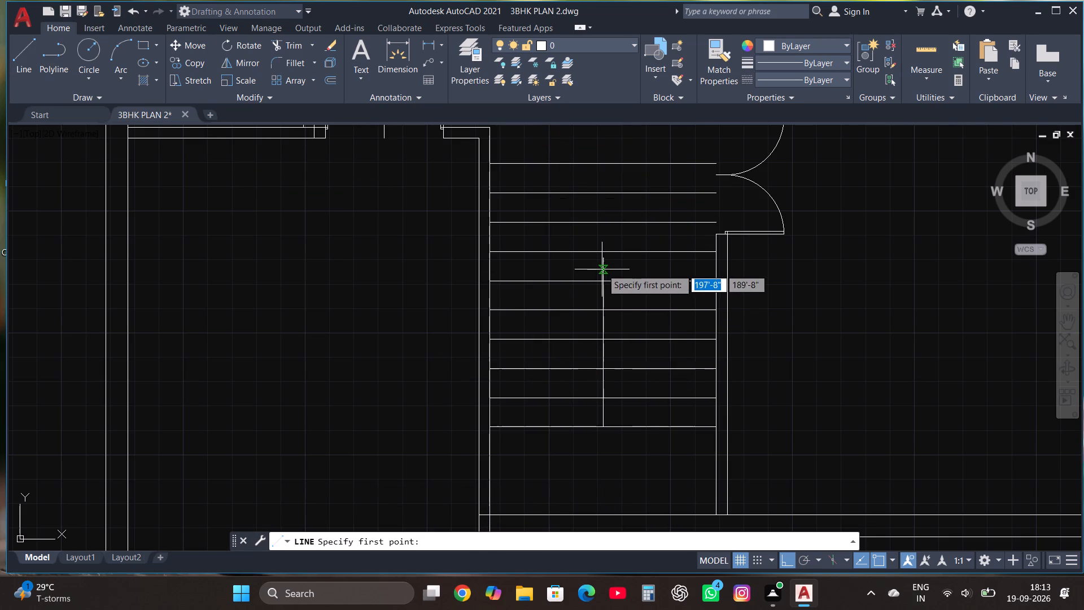
click(603, 265)
click(604, 154)
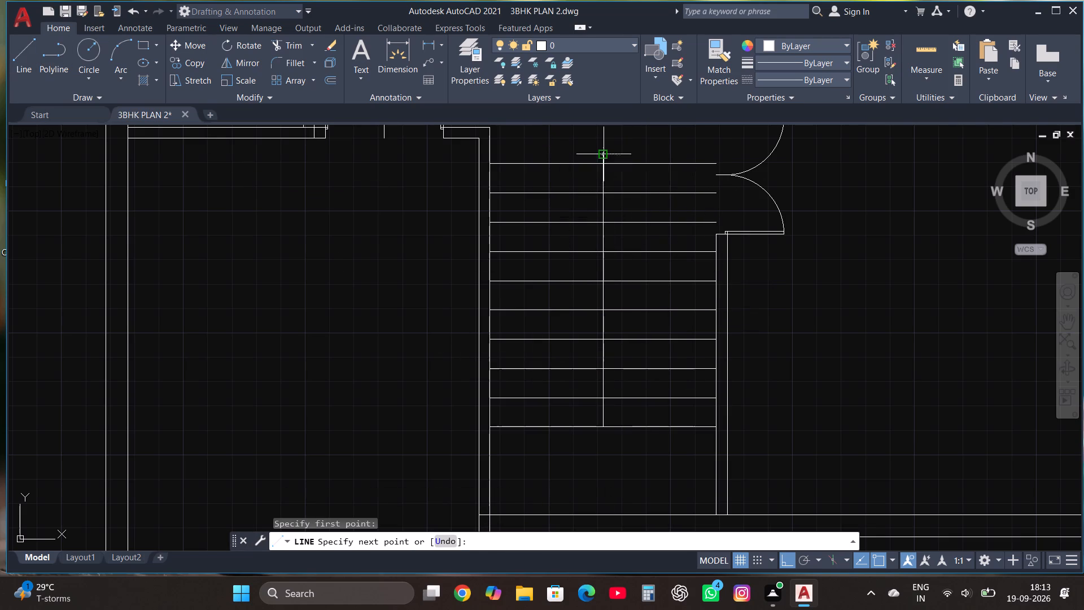
key(Escape)
Trim the divider's overshoot above the top tread and the right-hand halves of the three uppermost treads.
click(279, 45)
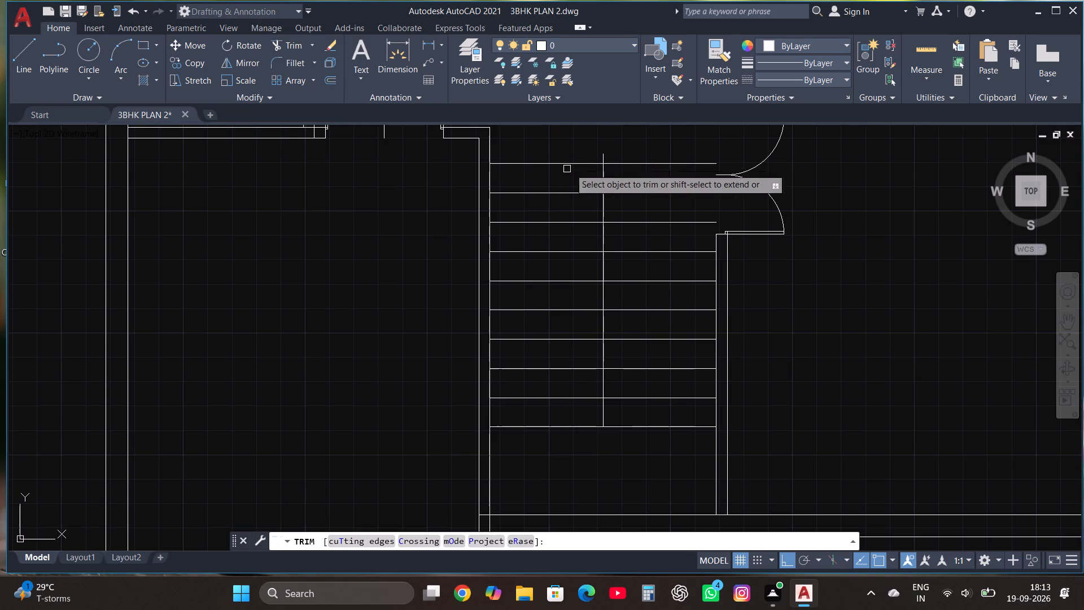
click(601, 156)
drag(661, 241, 661, 235)
click(642, 137)
key(Escape)
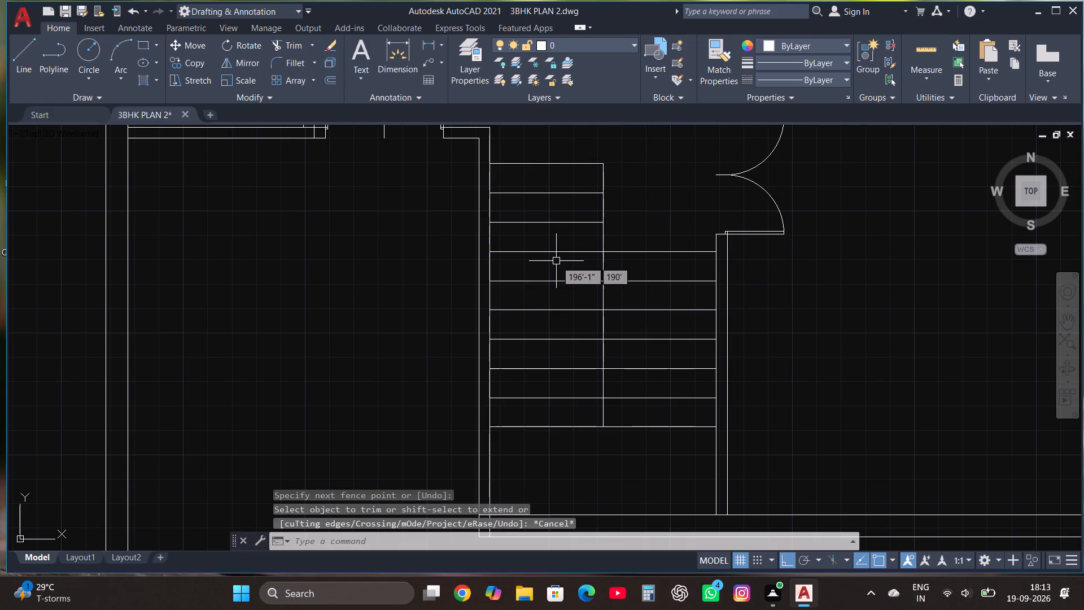
Draw a rectangle about 1'-10" by 7'-4" along the lower-right room's left partition, just below the double door.
scroll(560, 272, down, 2)
scroll(820, 322, up, 1)
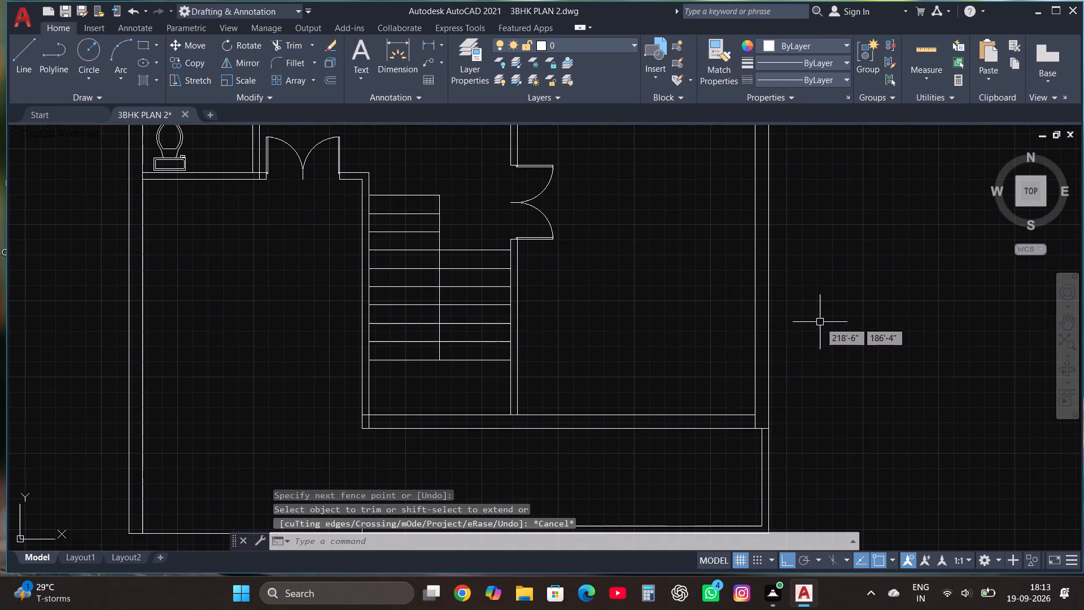
click(22, 52)
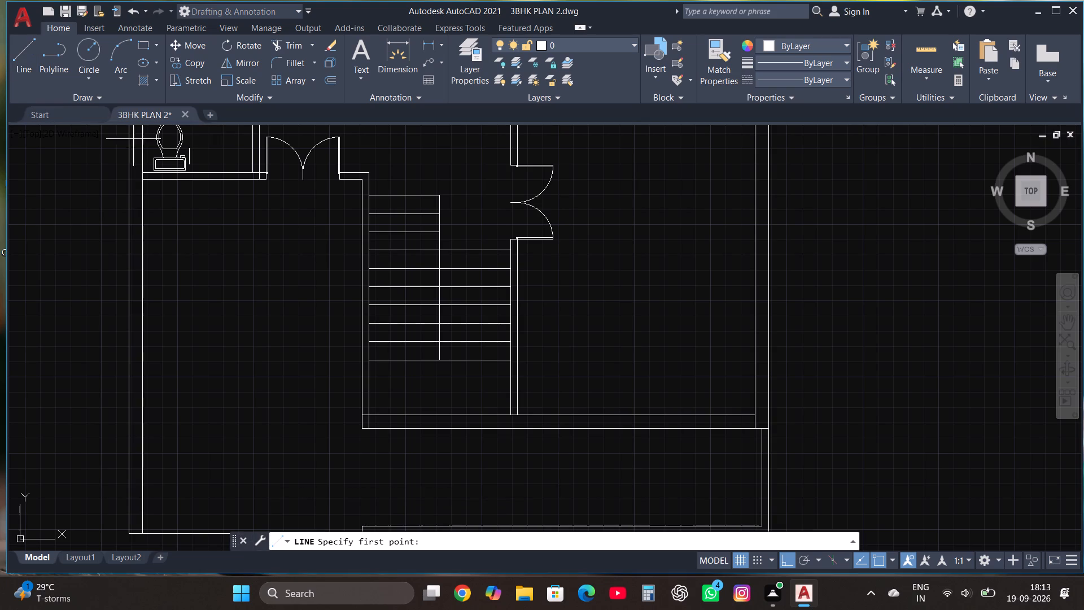
key(Escape)
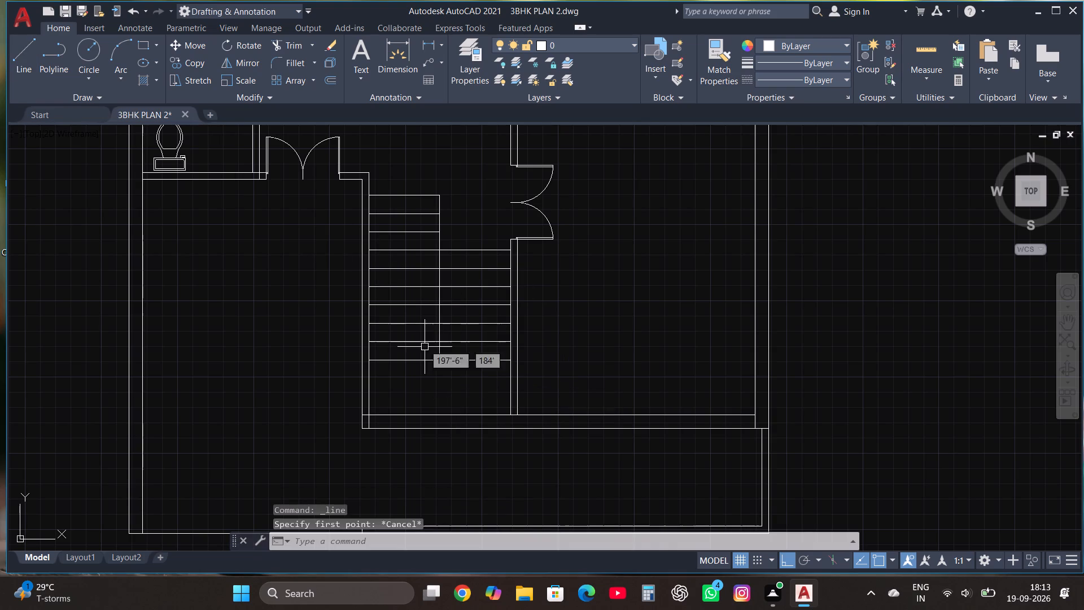
click(144, 46)
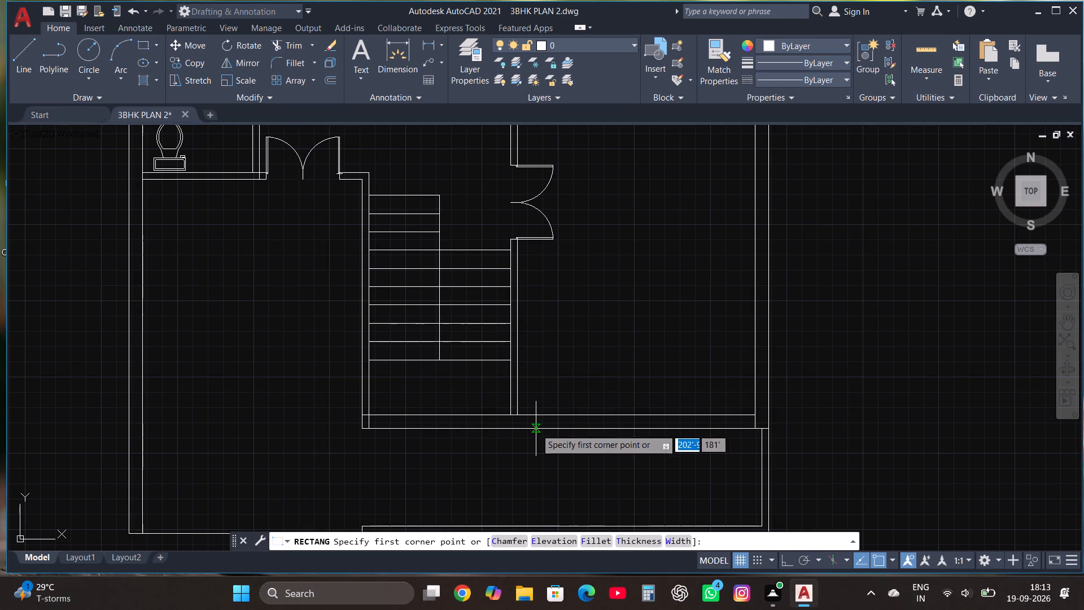
scroll(536, 432, up, 1)
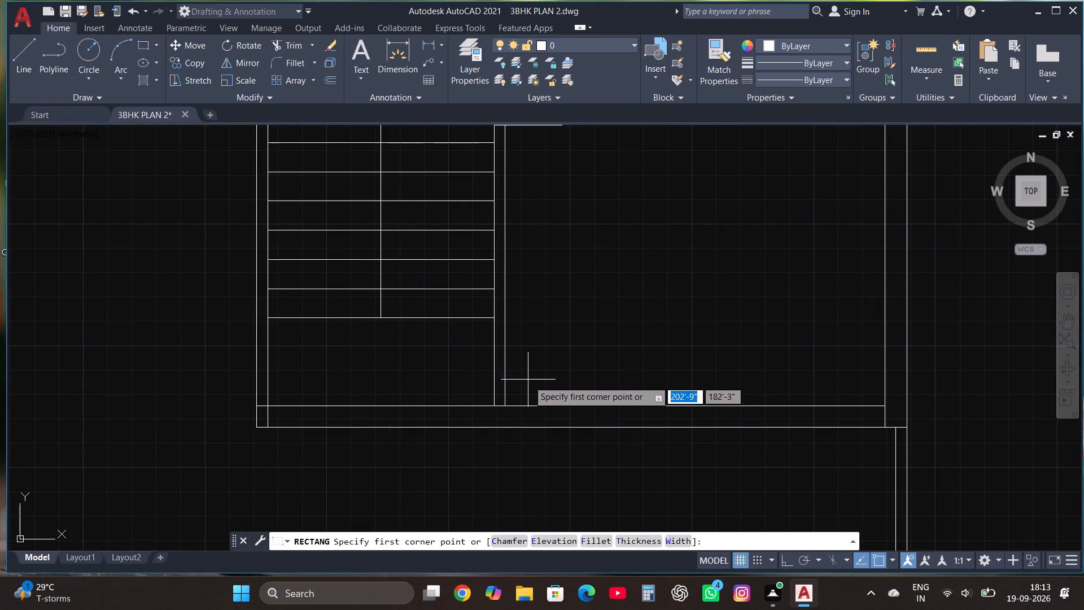
scroll(541, 408, down, 2)
scroll(535, 296, up, 3)
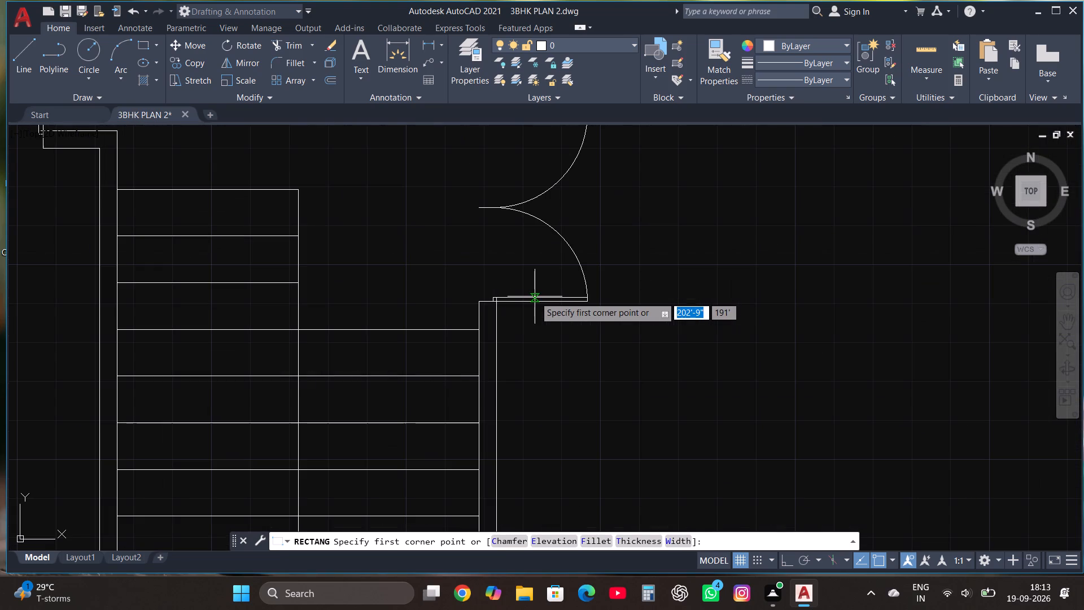
click(502, 318)
scroll(566, 349, down, 3)
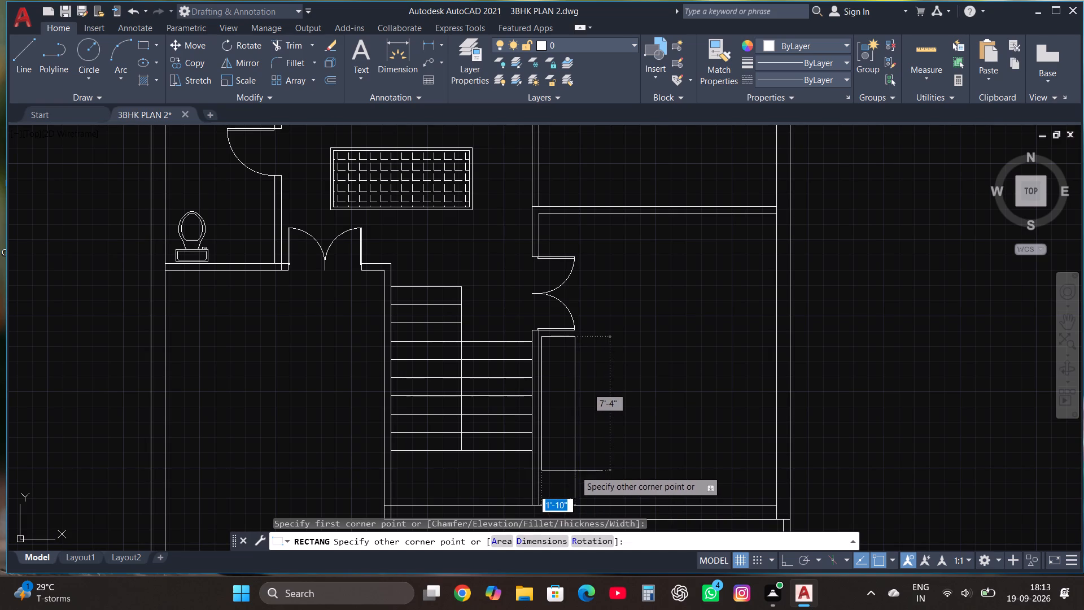
double_click(574, 470)
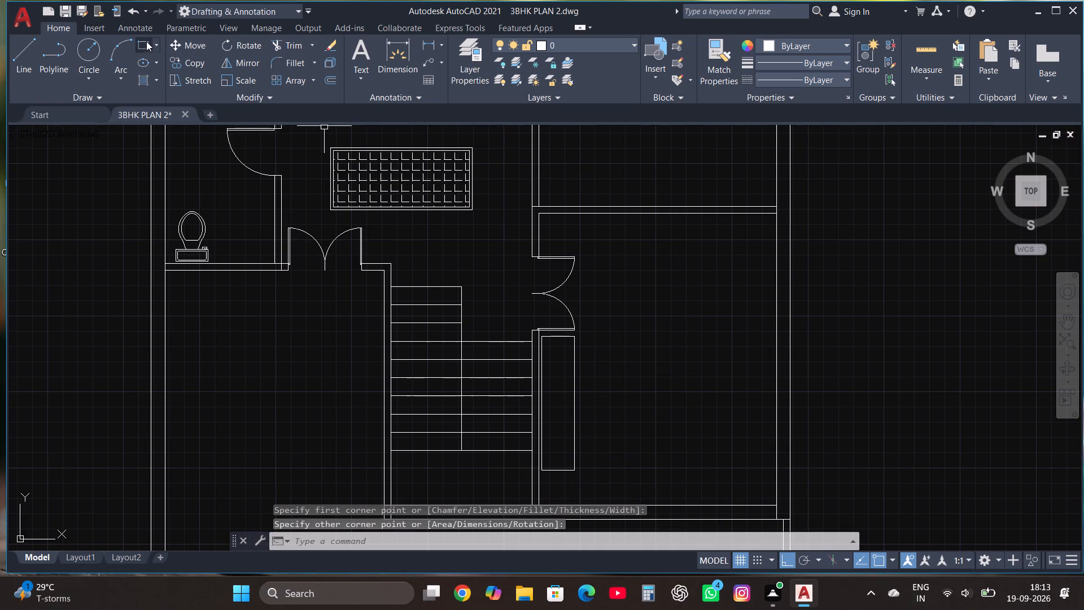
Draw a rectangle about 11'-7" by 1'-10" along the room's bottom wall, starting from the first rectangle's lower-left corner.
click(145, 43)
scroll(439, 208, down, 1)
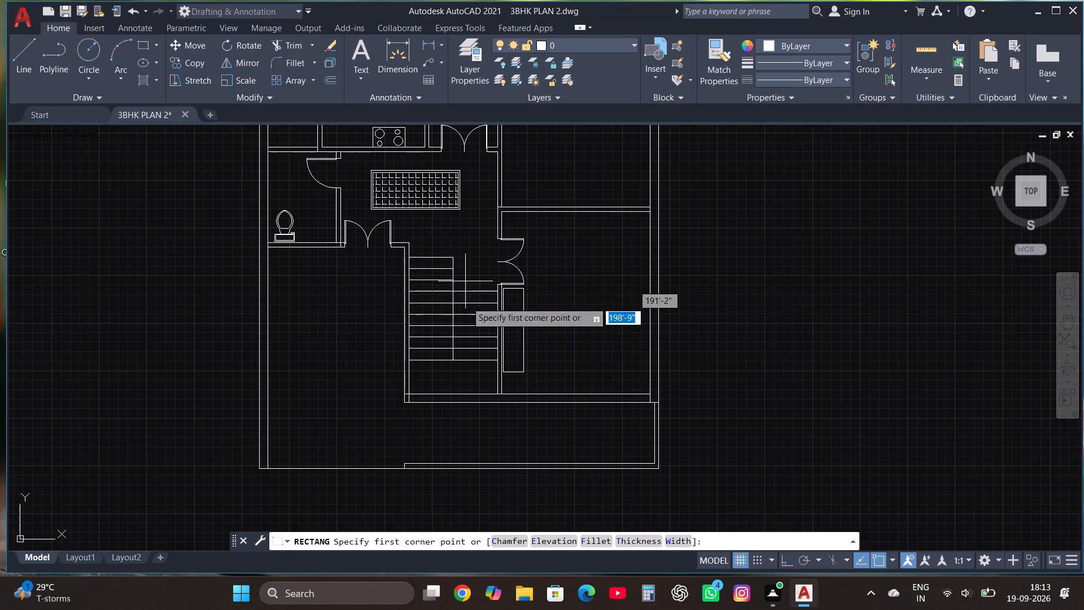
scroll(509, 364, up, 3)
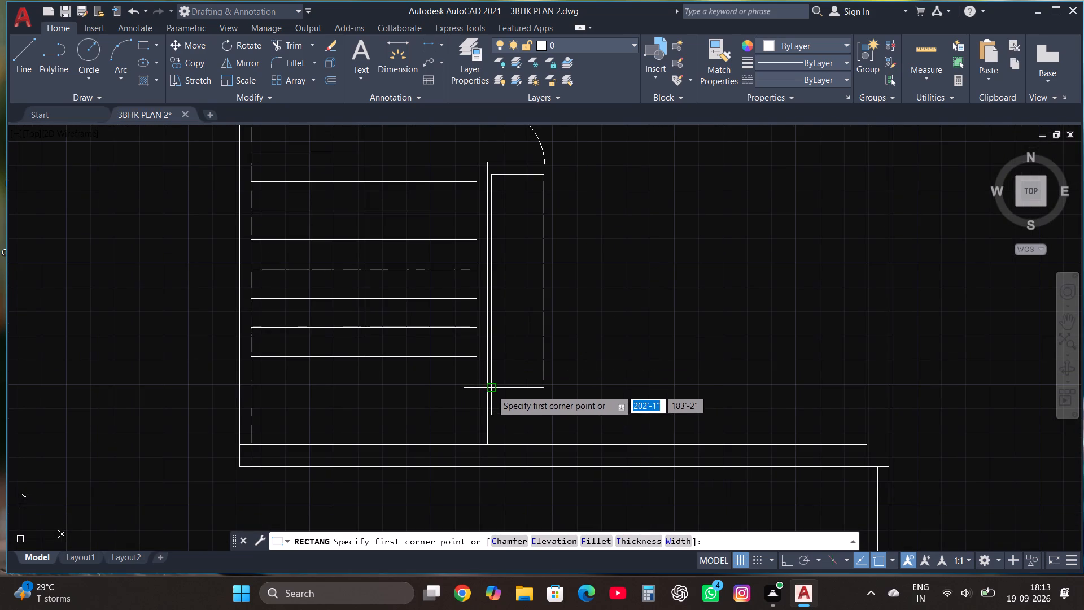
double_click(491, 390)
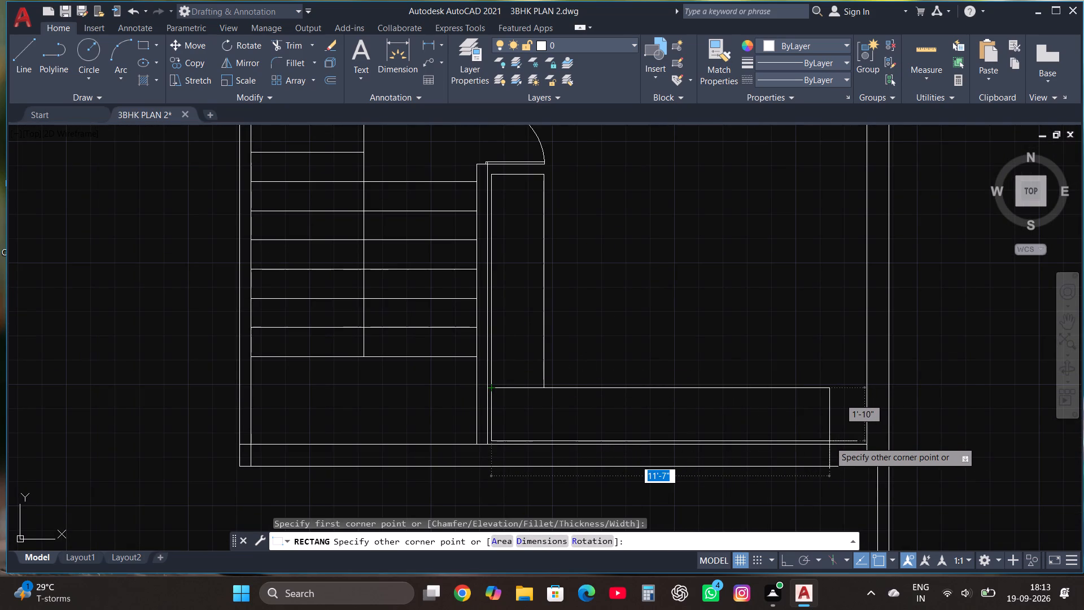
click(828, 441)
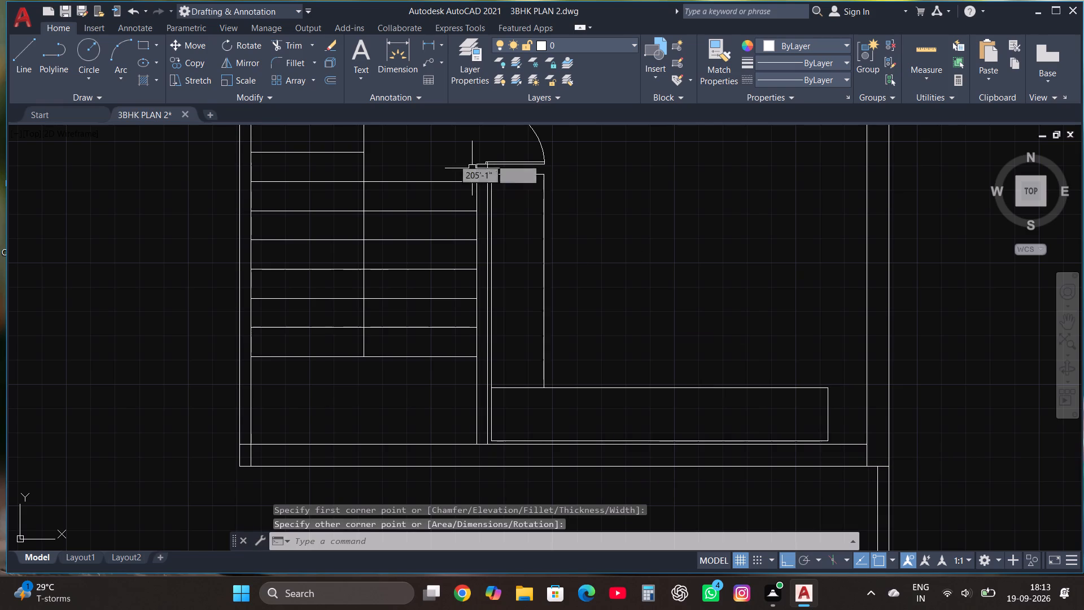
Draw a rectangle about 11'-6" by 2' along the lower-right room's top wall, just above the double door.
click(144, 47)
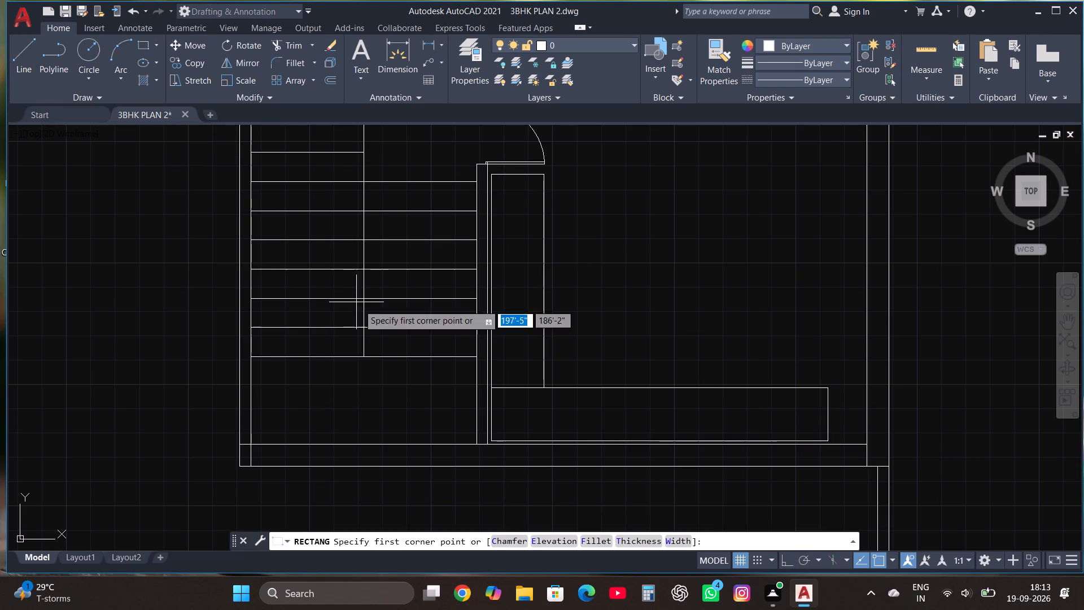
scroll(418, 356, down, 1)
scroll(583, 382, down, 1)
scroll(680, 384, up, 3)
scroll(677, 403, down, 4)
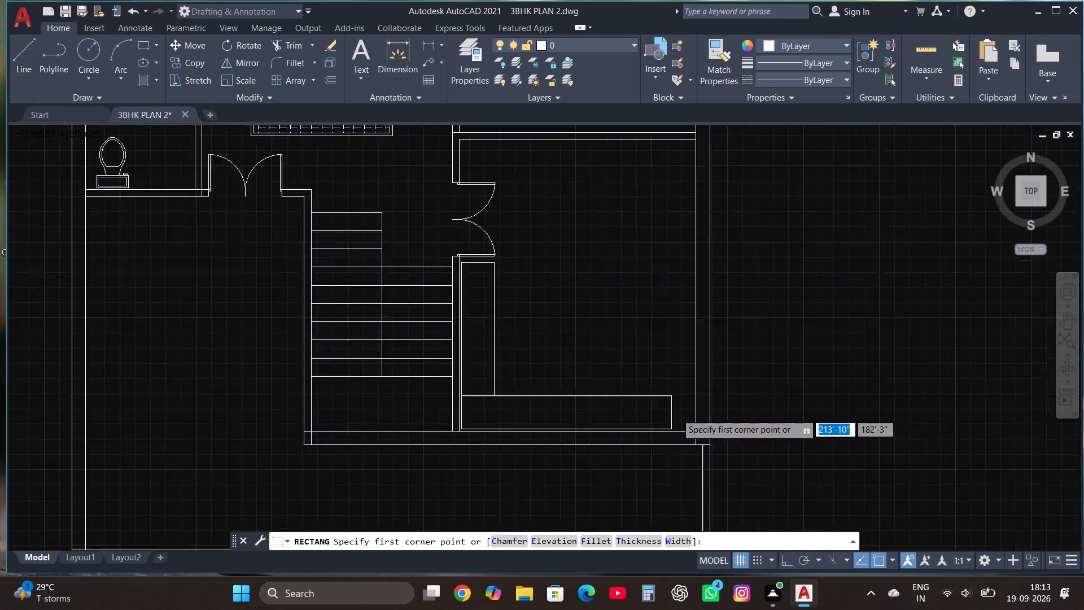
scroll(560, 252, up, 3)
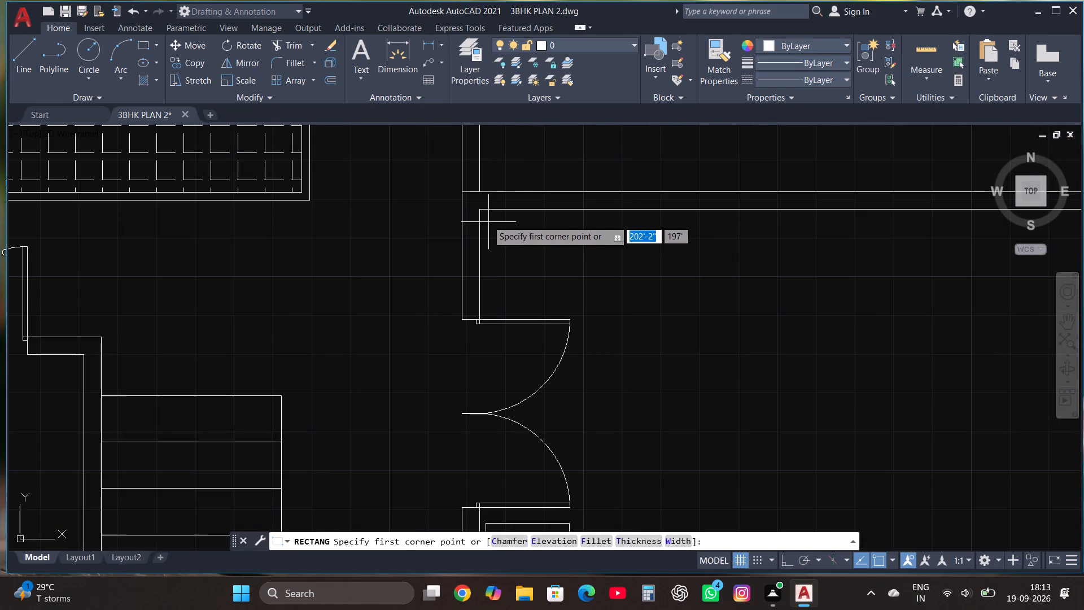
click(484, 215)
scroll(590, 263, down, 1)
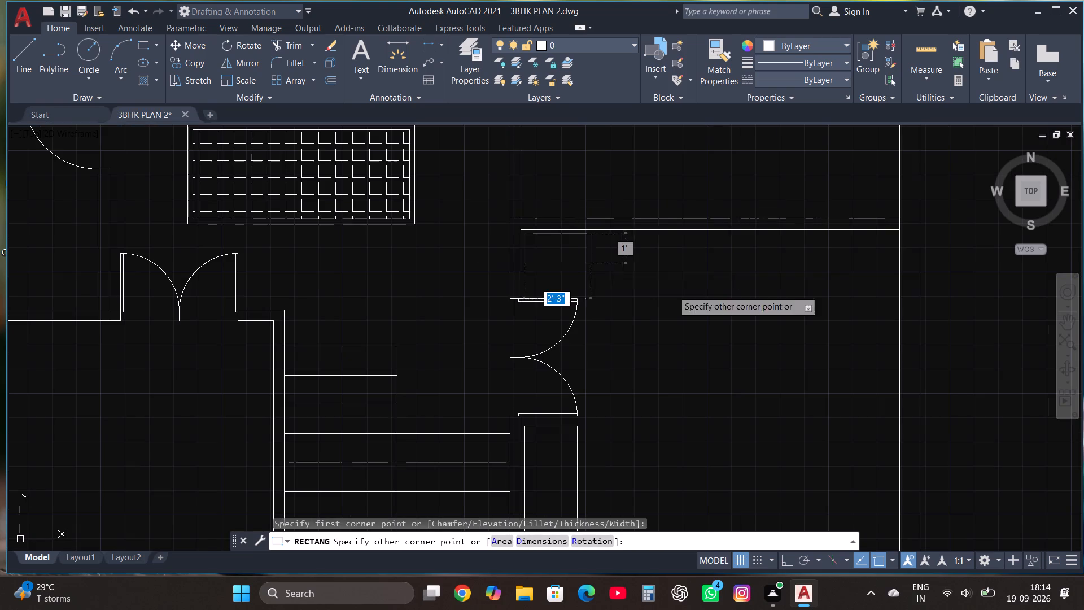
click(865, 288)
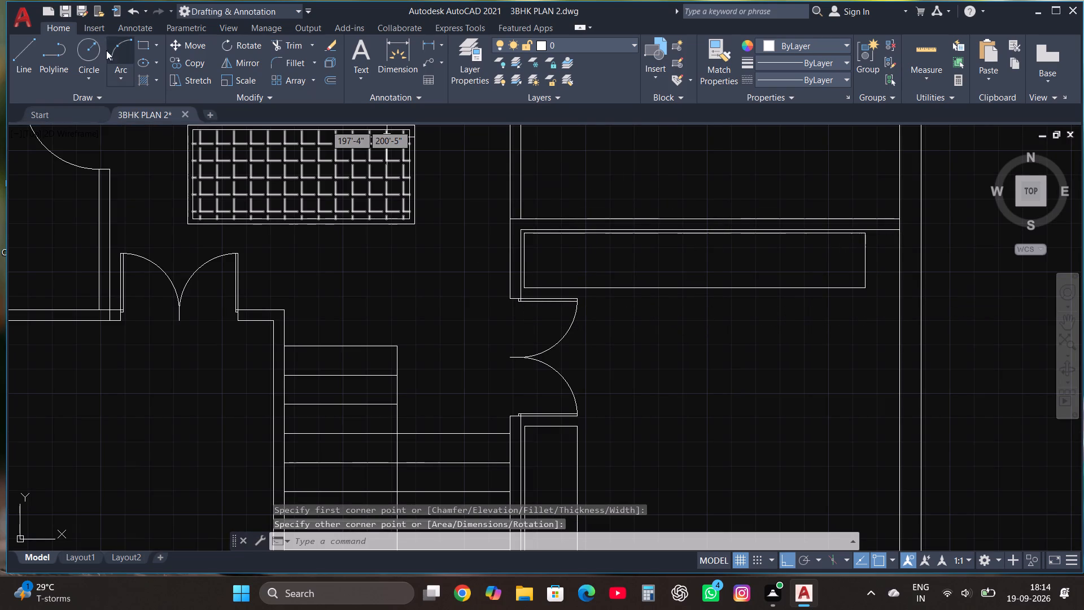
Draw a rectangle about 2'-3" by 14'-8" along the room's right wall, overlapping the top and bottom rectangles.
click(143, 44)
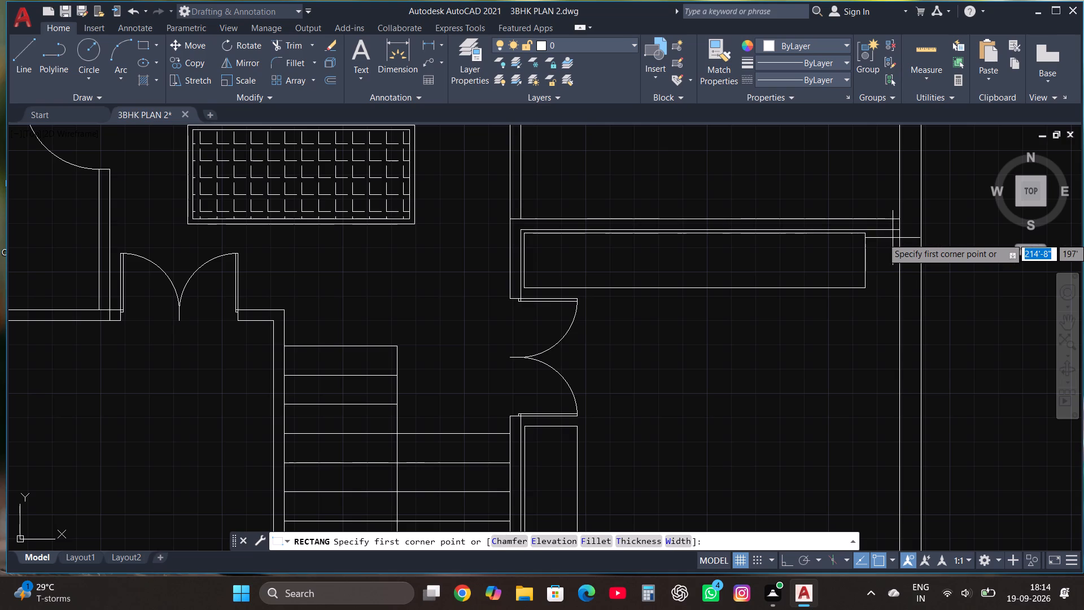
click(893, 238)
scroll(892, 237, down, 4)
scroll(879, 311, up, 3)
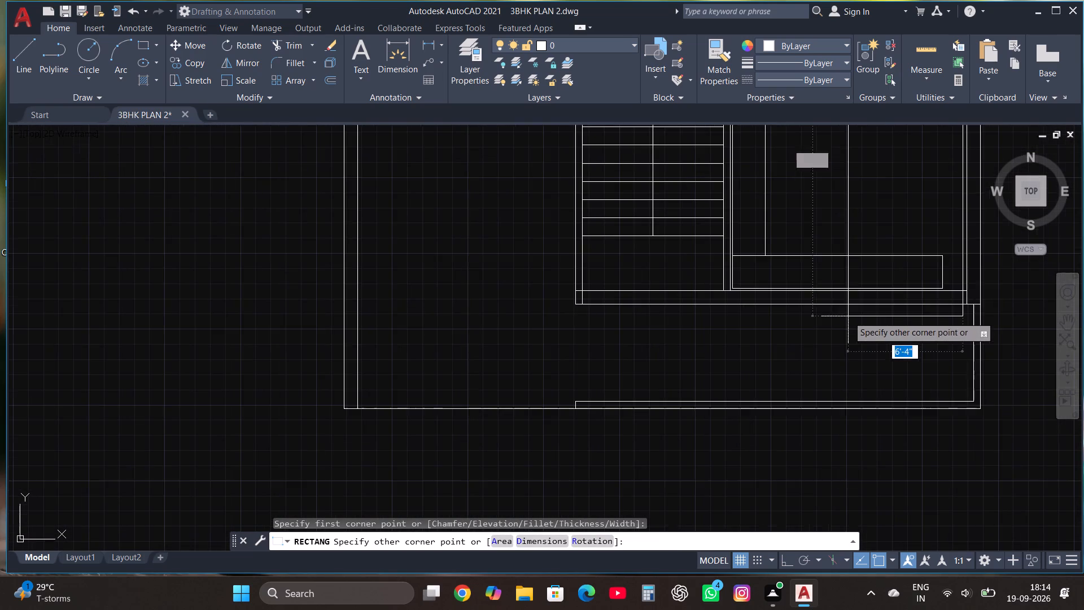
scroll(868, 361, down, 3)
scroll(903, 300, up, 4)
scroll(847, 390, down, 2)
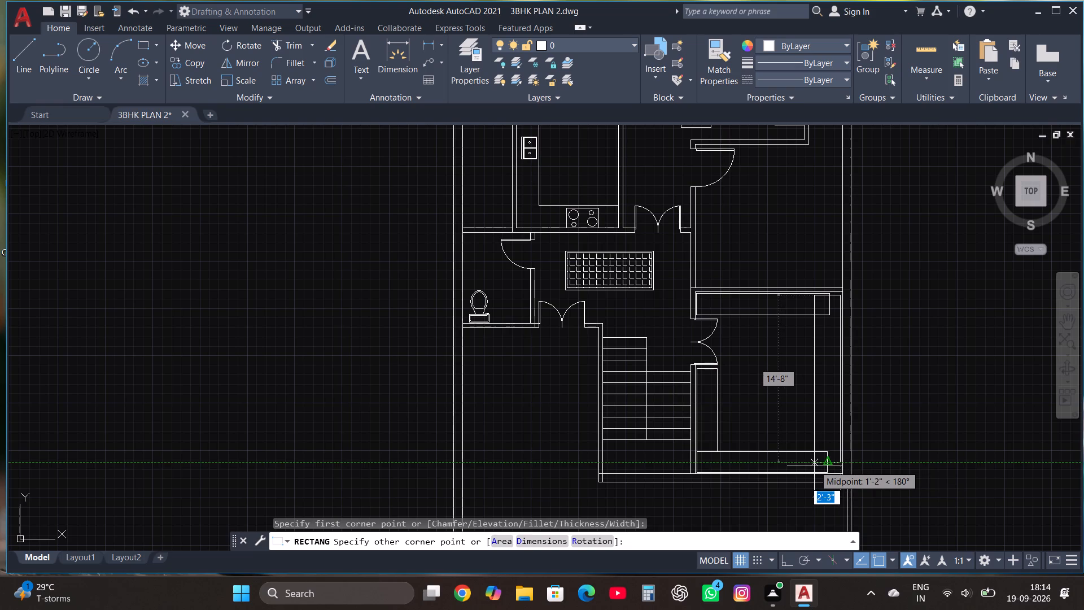
click(814, 465)
Stretch the right-wall rectangle's lower edge down about 10" to line up with the bottom rectangle's lower edge.
scroll(831, 469, up, 2)
click(828, 455)
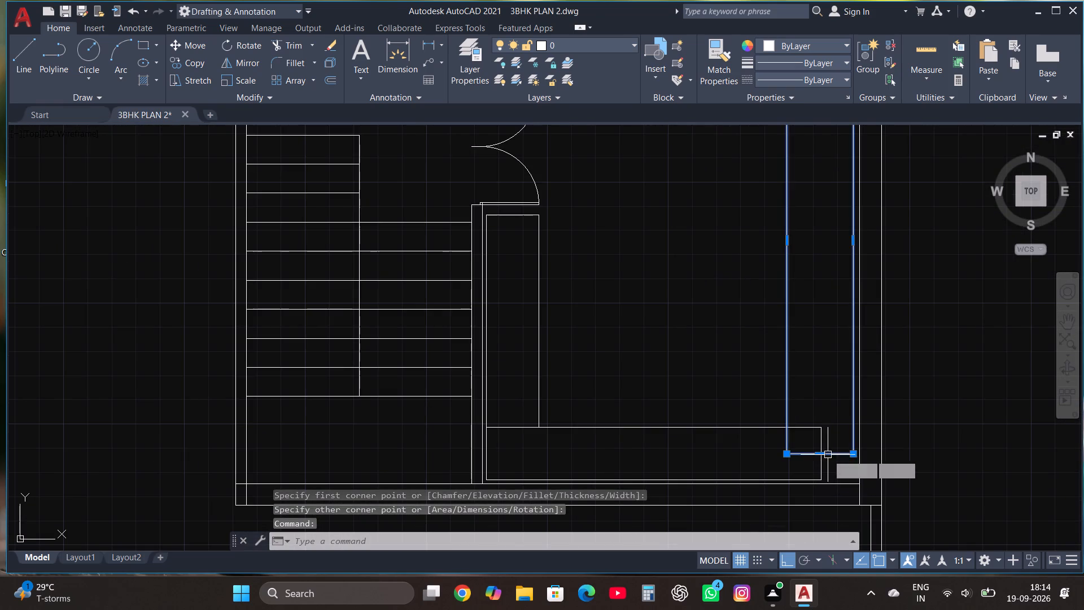
click(818, 455)
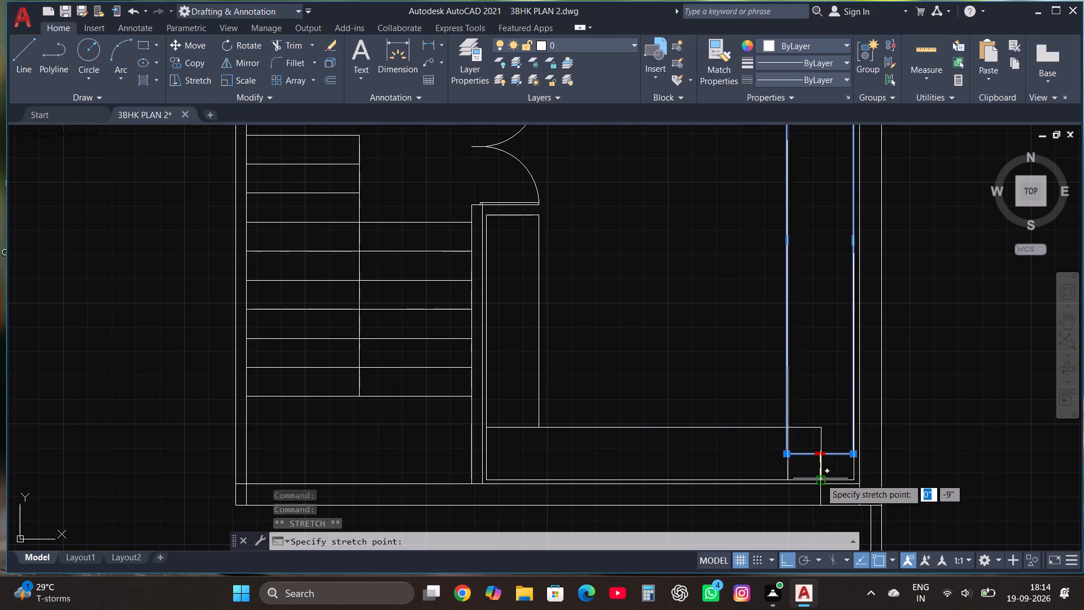
scroll(817, 473, up, 5)
scroll(825, 446, down, 3)
scroll(842, 474, up, 3)
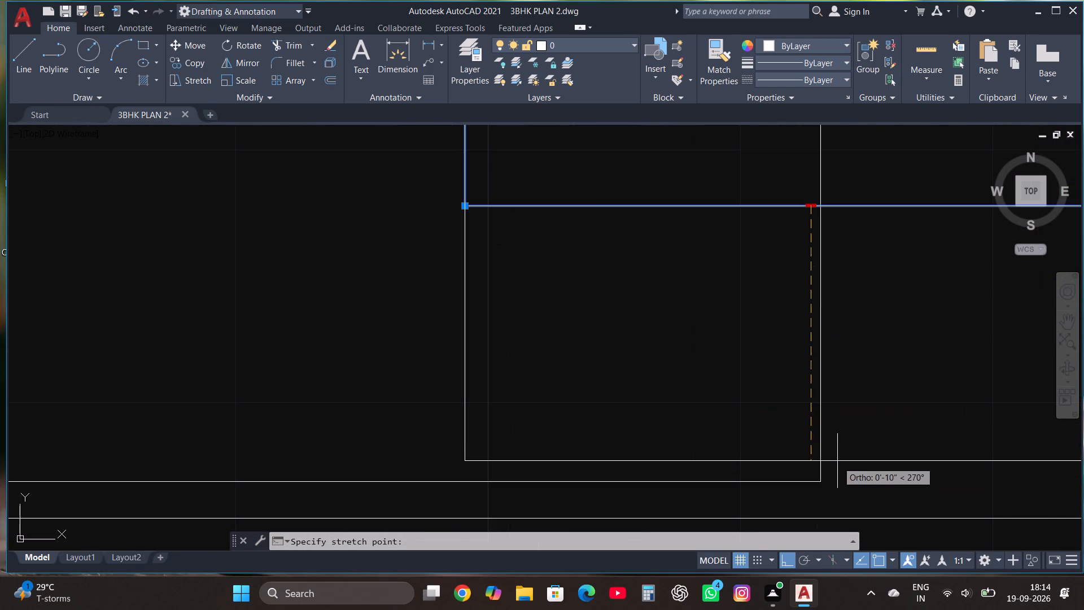
click(819, 483)
key(Escape)
Stretch the right-wall rectangle's upper edge up to line up with the top rectangle's upper edge.
scroll(681, 432, down, 4)
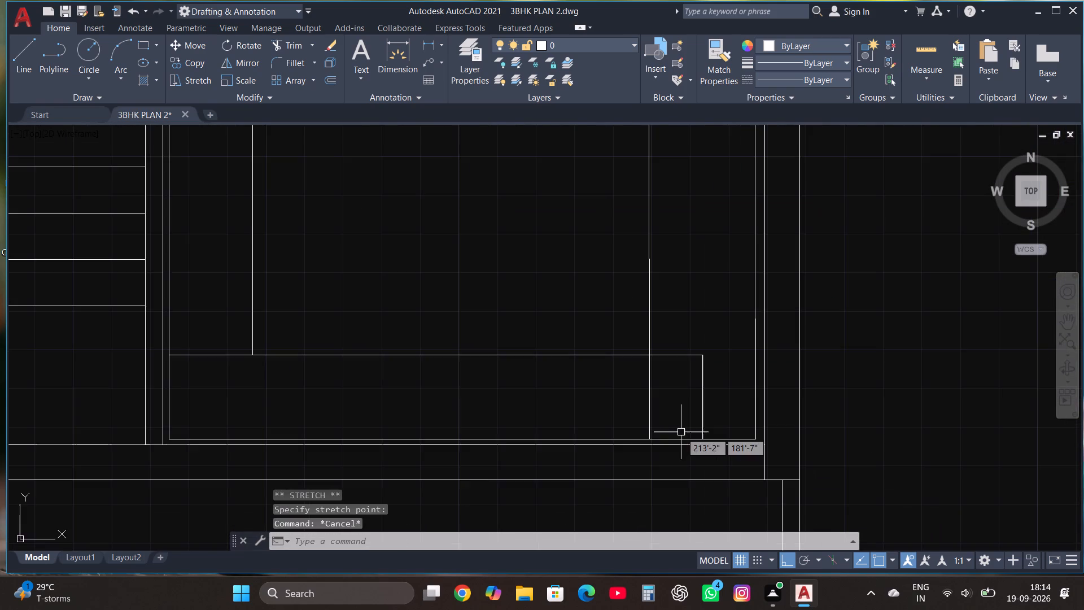
scroll(709, 418, down, 3)
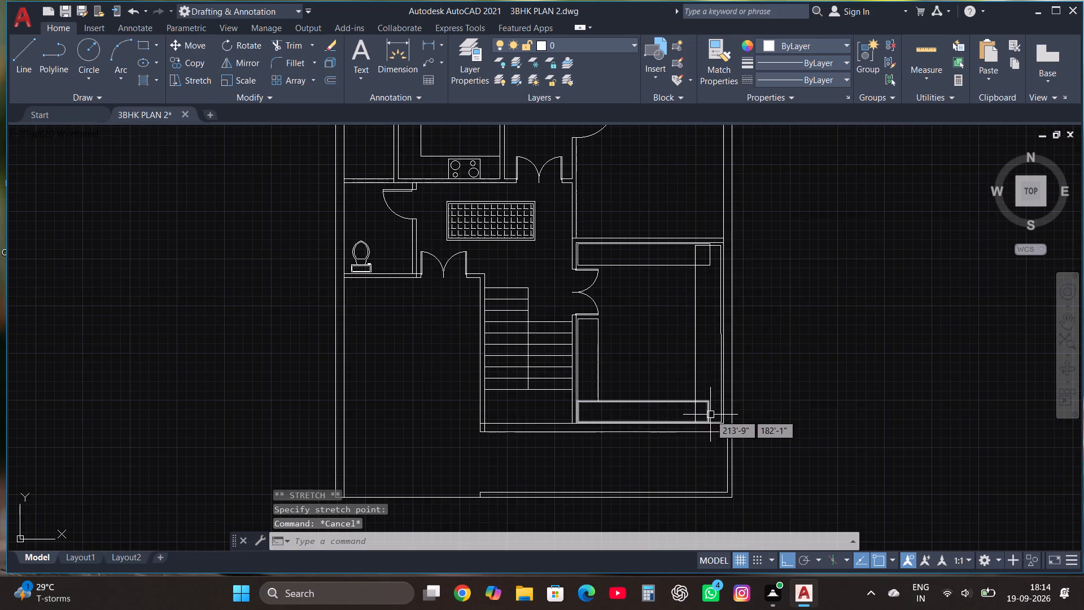
scroll(715, 248, up, 4)
click(716, 233)
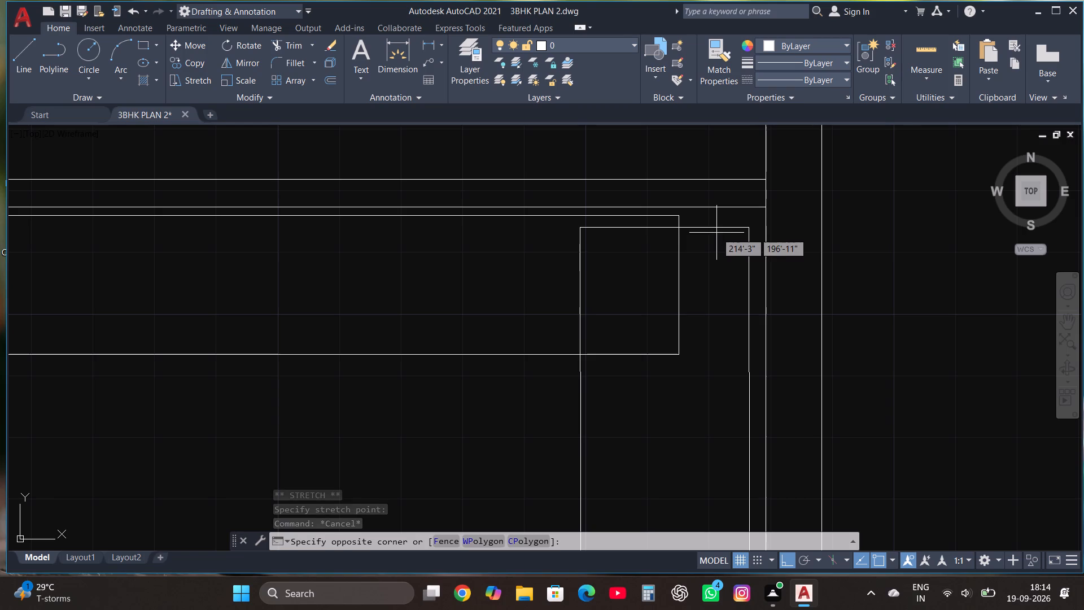
click(715, 224)
scroll(661, 207, up, 1)
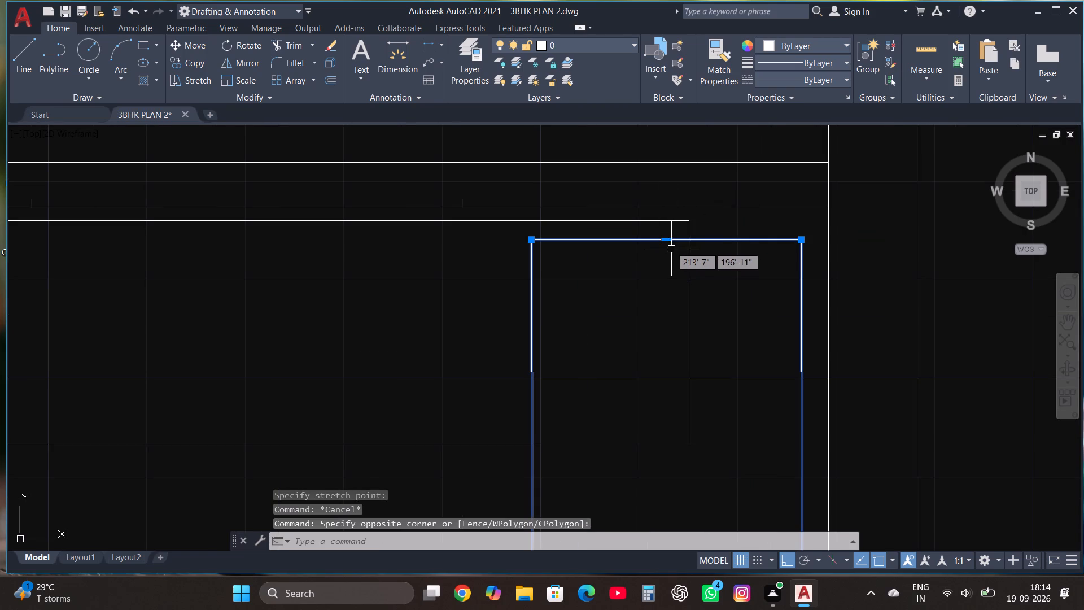
click(670, 239)
click(666, 238)
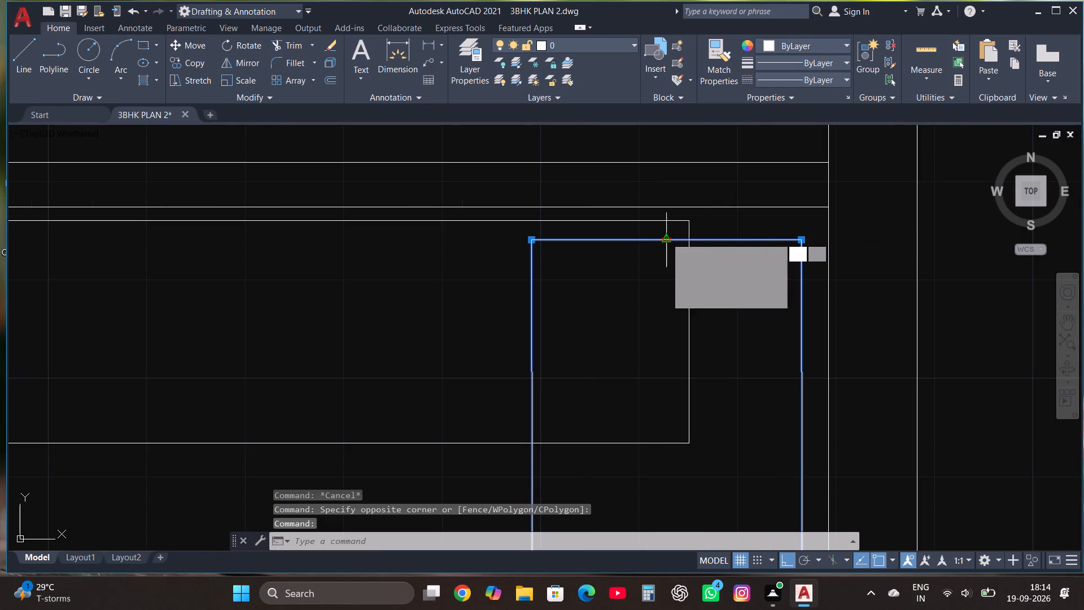
click(666, 223)
key(Escape)
Trim the overlapping edges where the top and right-wall rectangles cross in the room's upper-right corner.
scroll(688, 293, down, 1)
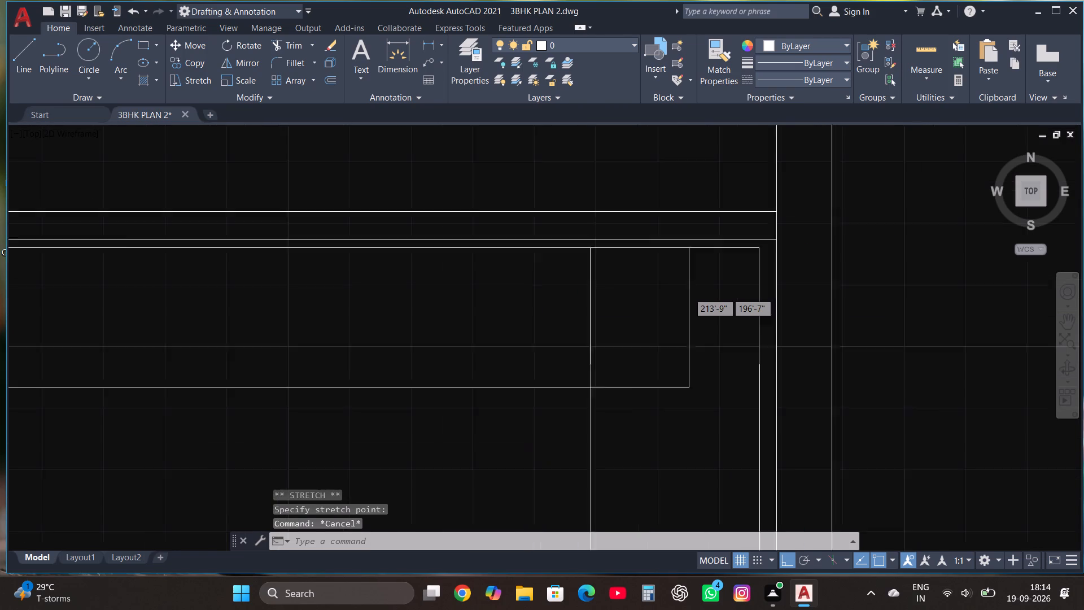
scroll(688, 293, down, 2)
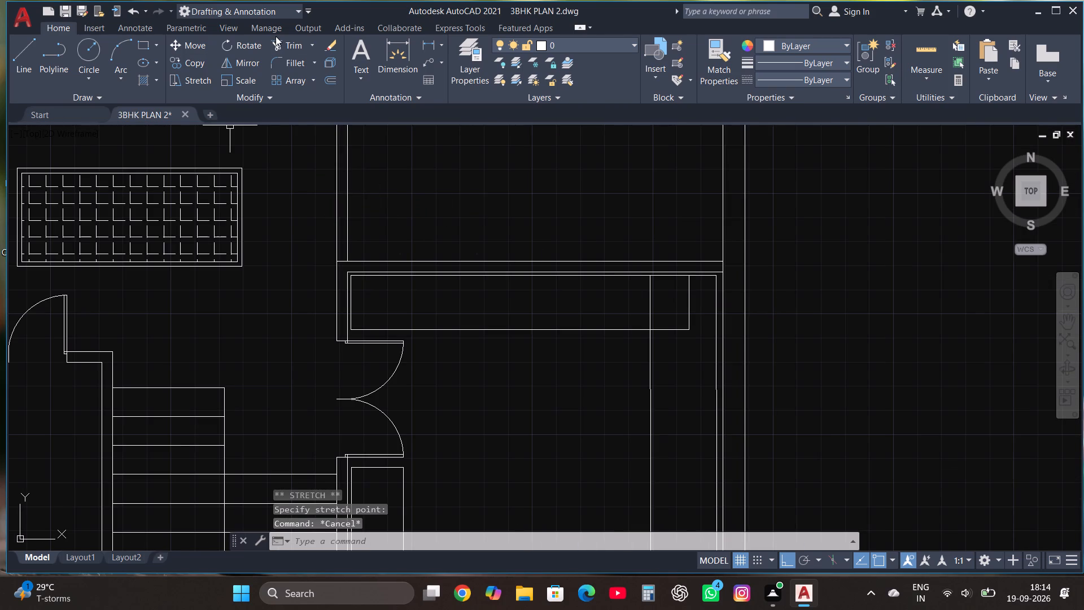
click(296, 50)
click(688, 306)
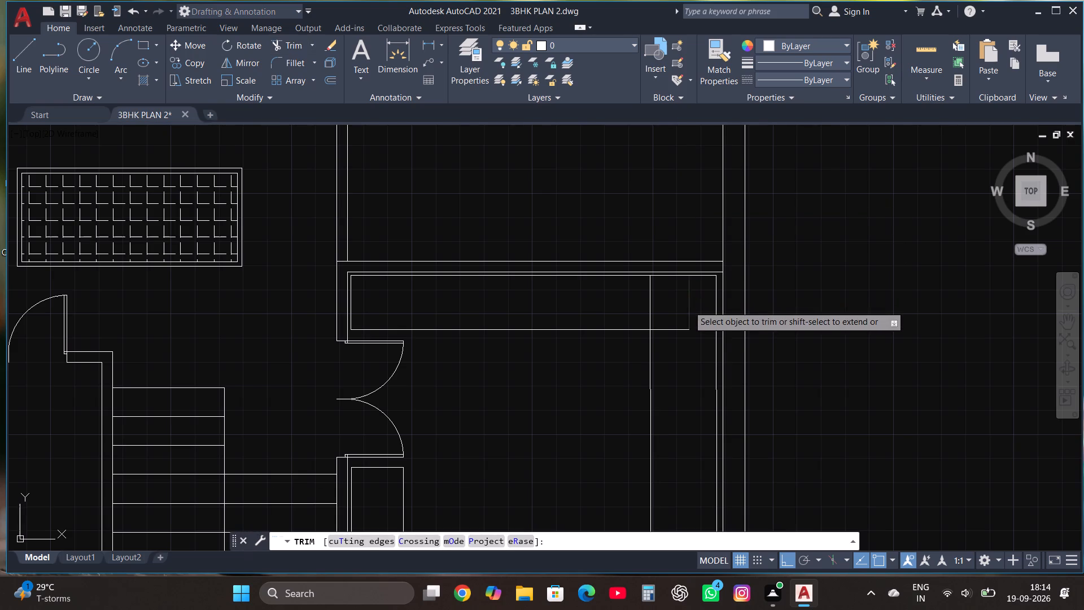
click(669, 328)
scroll(669, 328, down, 3)
scroll(668, 329, up, 3)
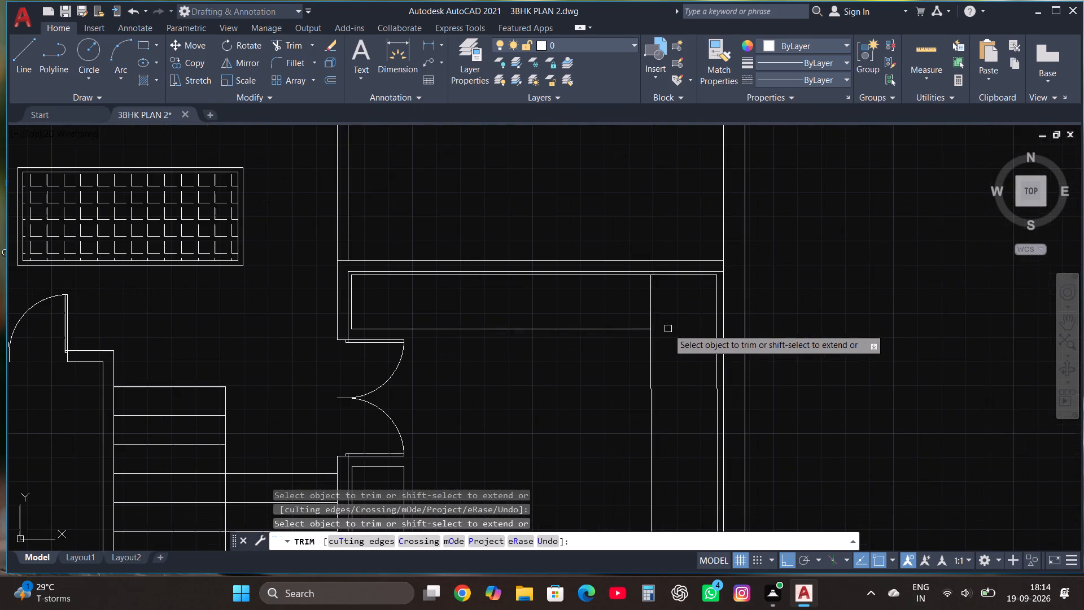
click(650, 315)
Trim the overlapping and dividing edges at the room's lower-right and lower-left corners so the bottom strip joins both side strips.
scroll(650, 315, down, 3)
scroll(674, 401, up, 2)
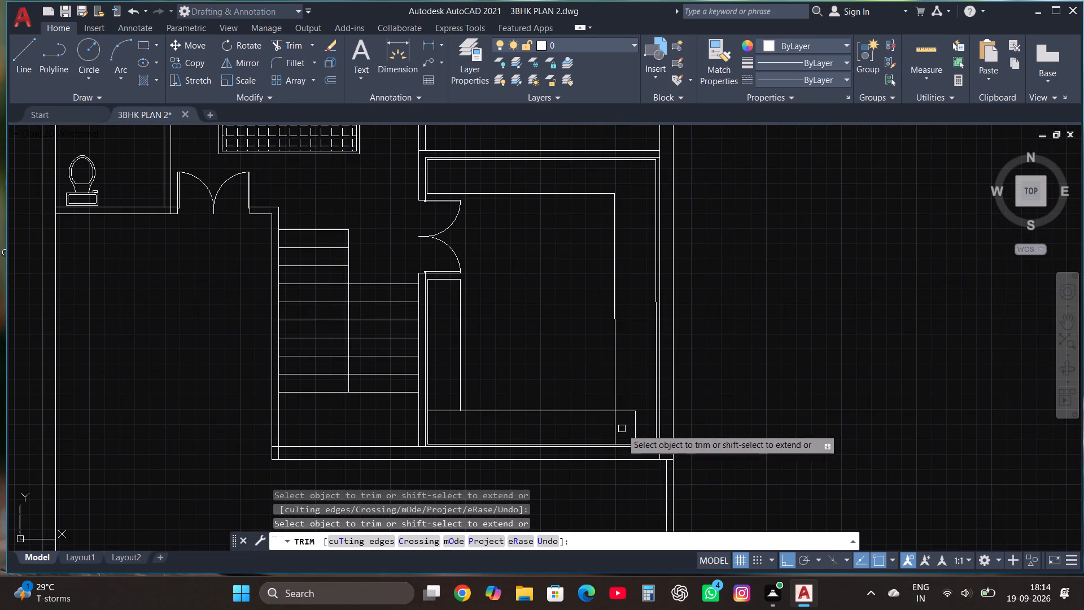
click(617, 425)
click(628, 410)
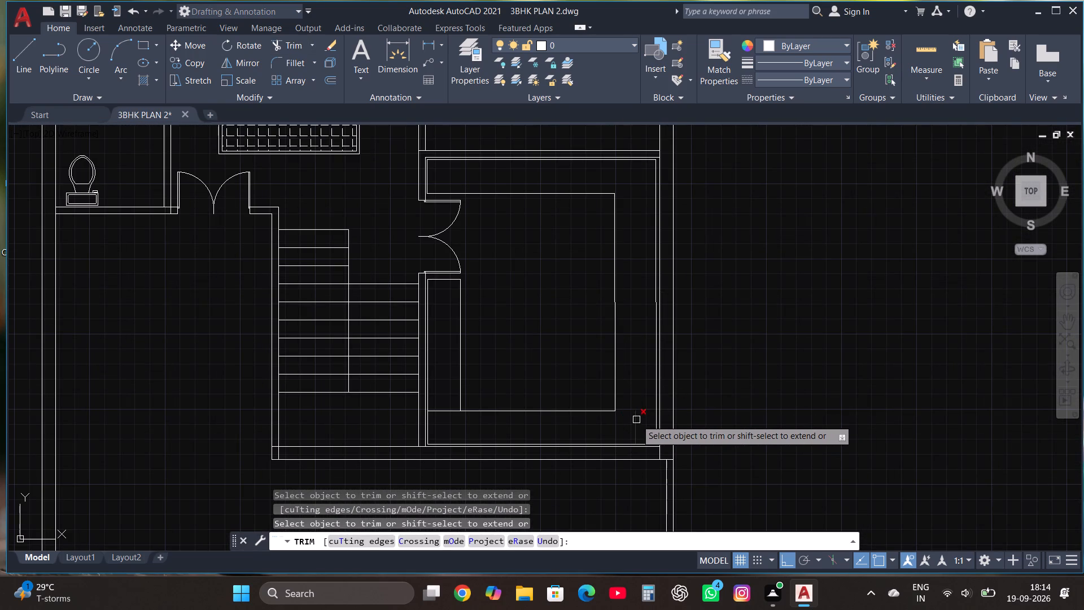
click(636, 420)
click(438, 409)
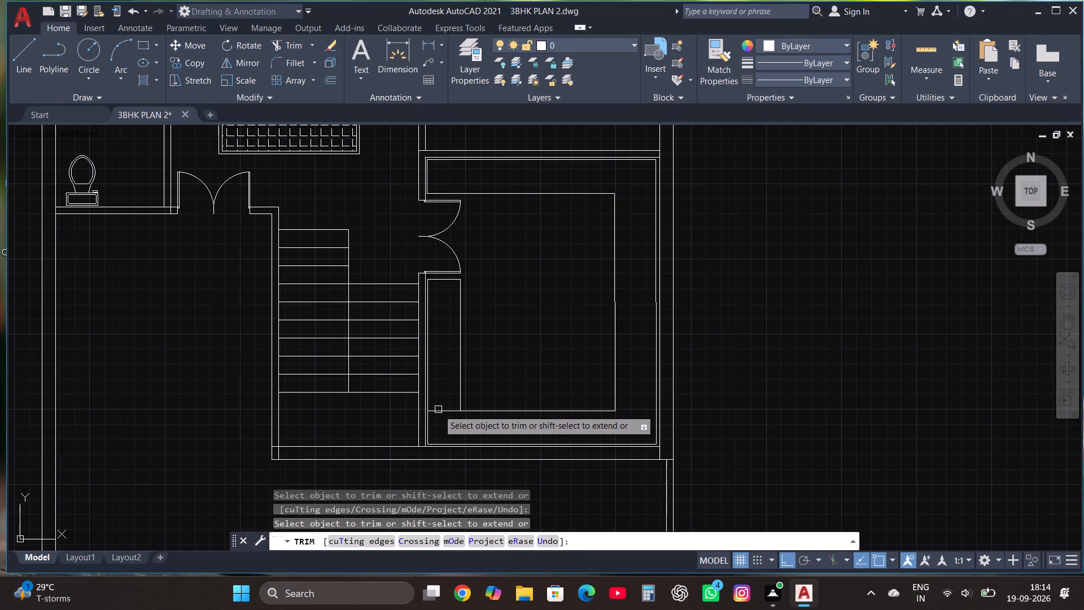
click(440, 412)
key(Escape)
Draw a small rectangle about 9" by 8" inside the strip along the room's top wall.
scroll(506, 426, down, 2)
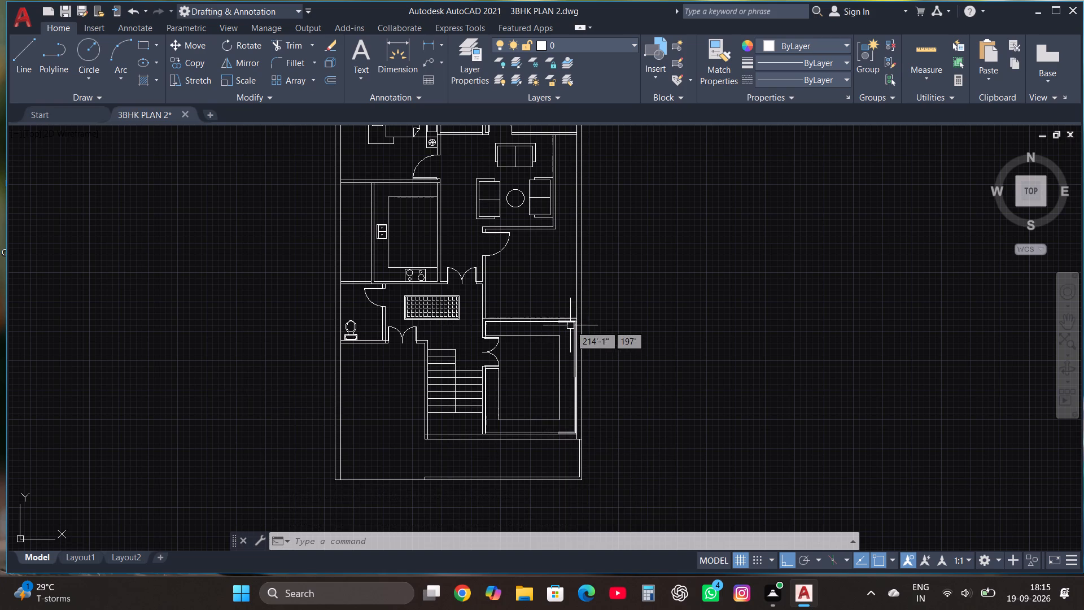
scroll(570, 325, up, 3)
click(140, 46)
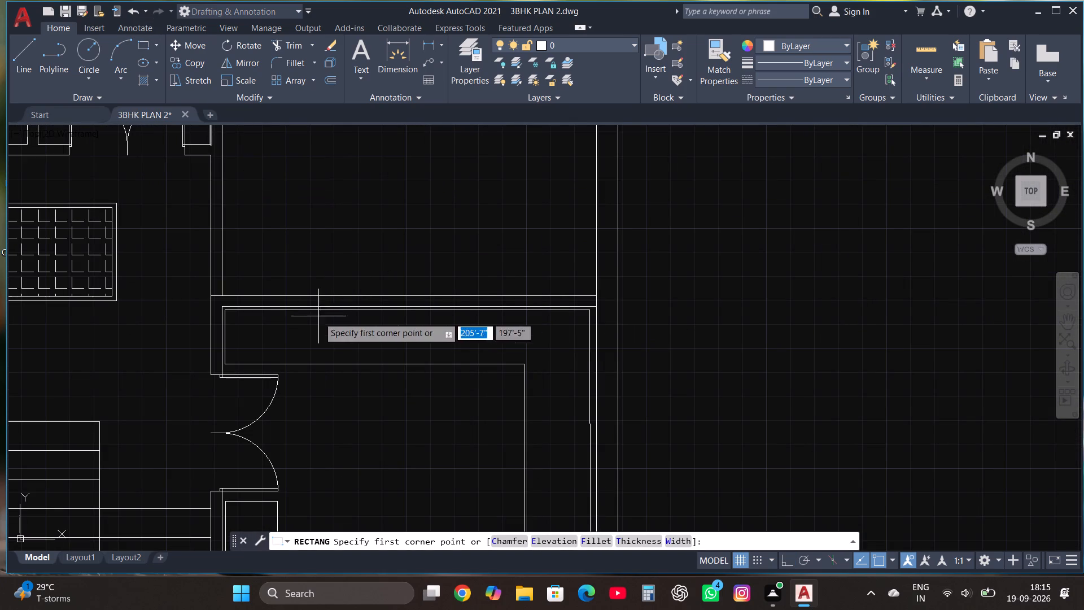
click(340, 345)
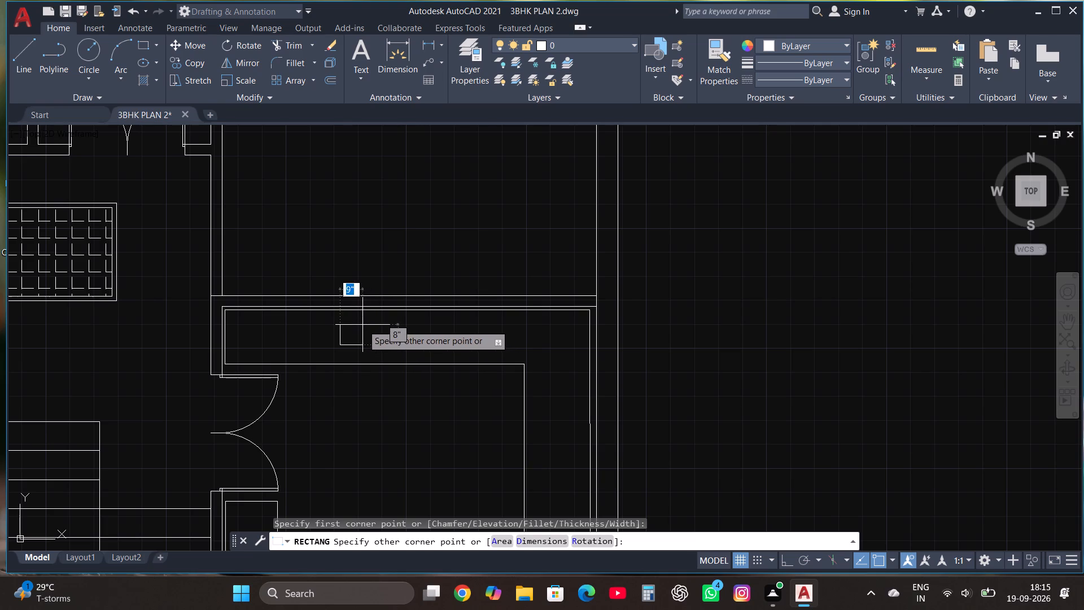
click(362, 325)
Rotate the small rectangle freely, with Ortho off, into a diamond orientation of about 45 degrees.
scroll(352, 340, up, 3)
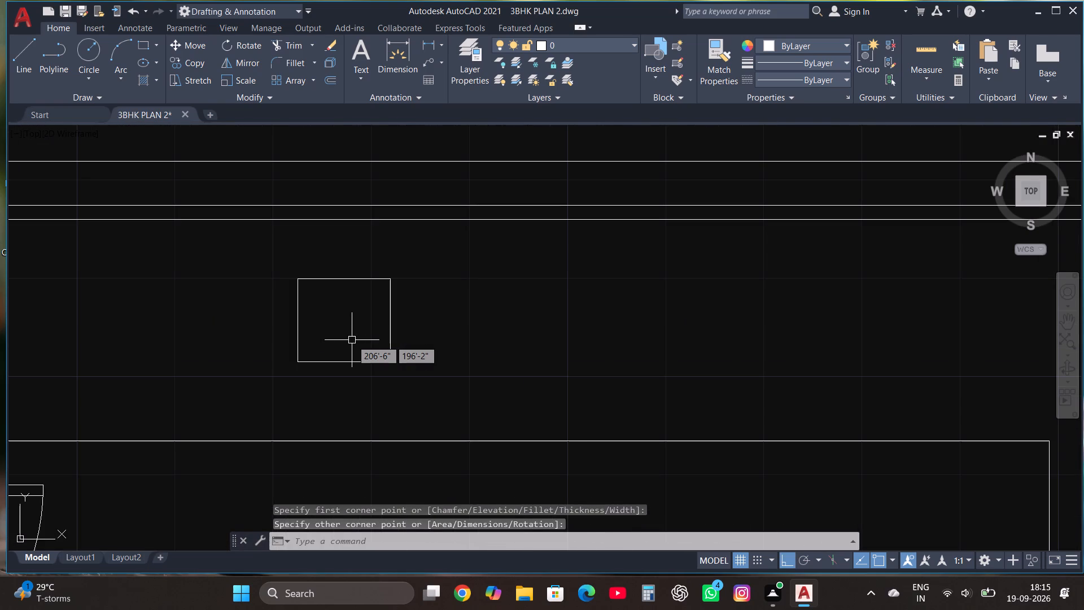
click(301, 315)
click(241, 47)
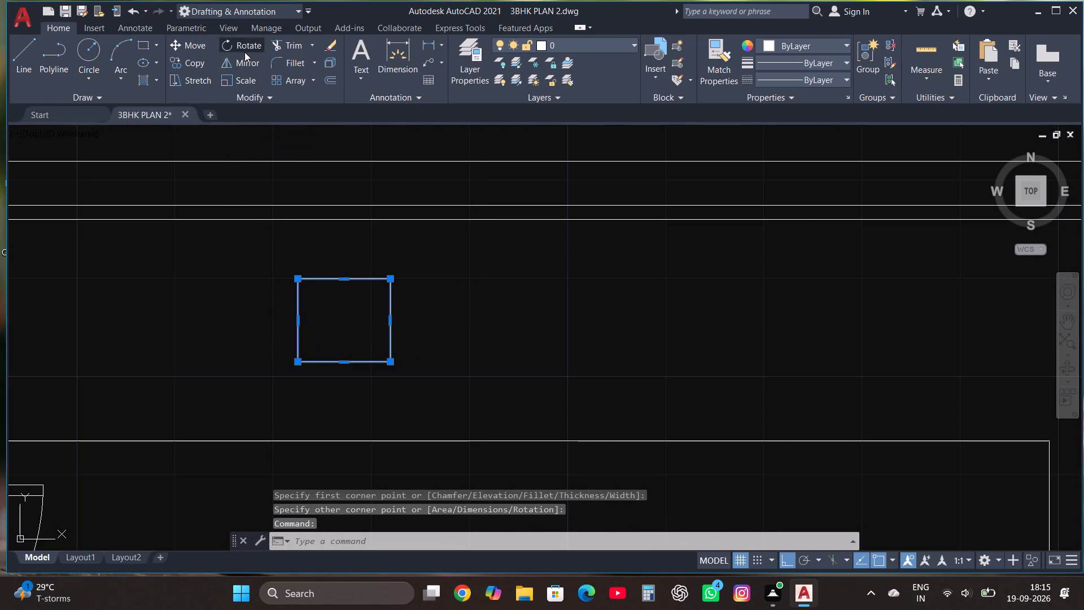
click(356, 300)
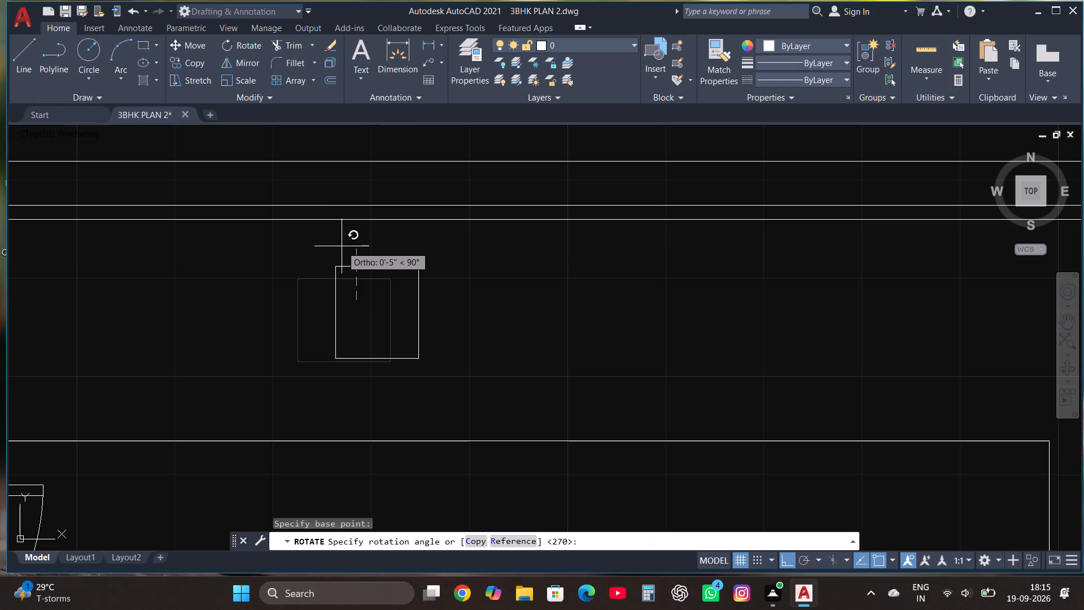
key(F8)
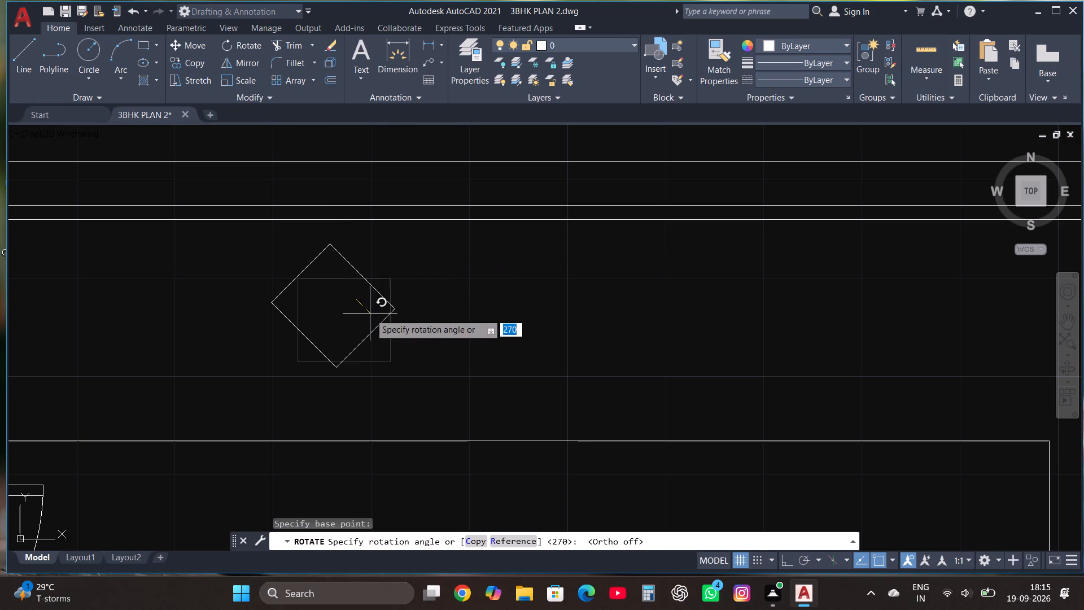
click(306, 347)
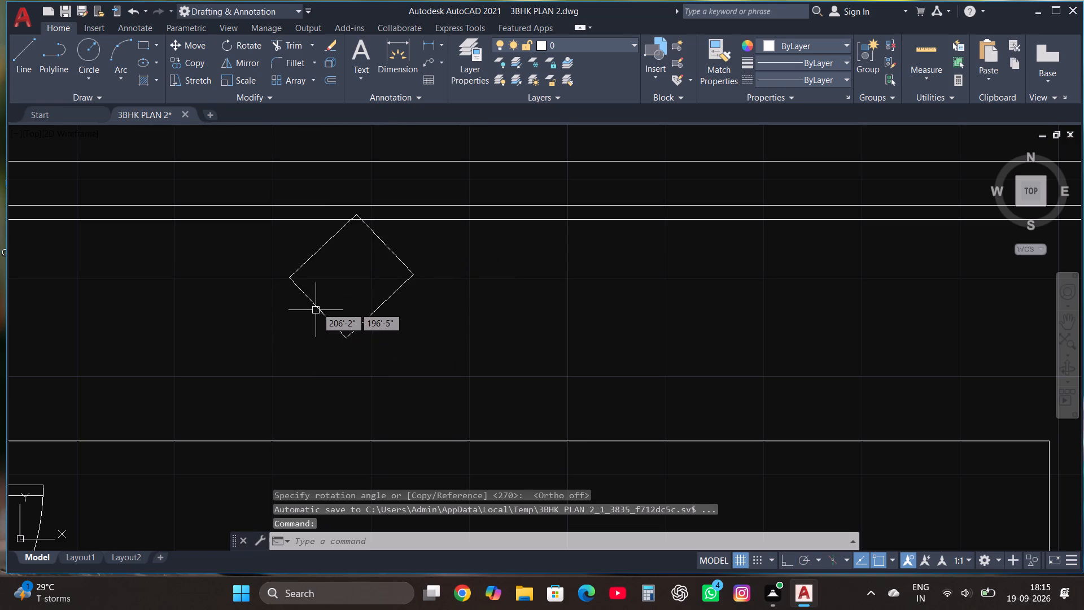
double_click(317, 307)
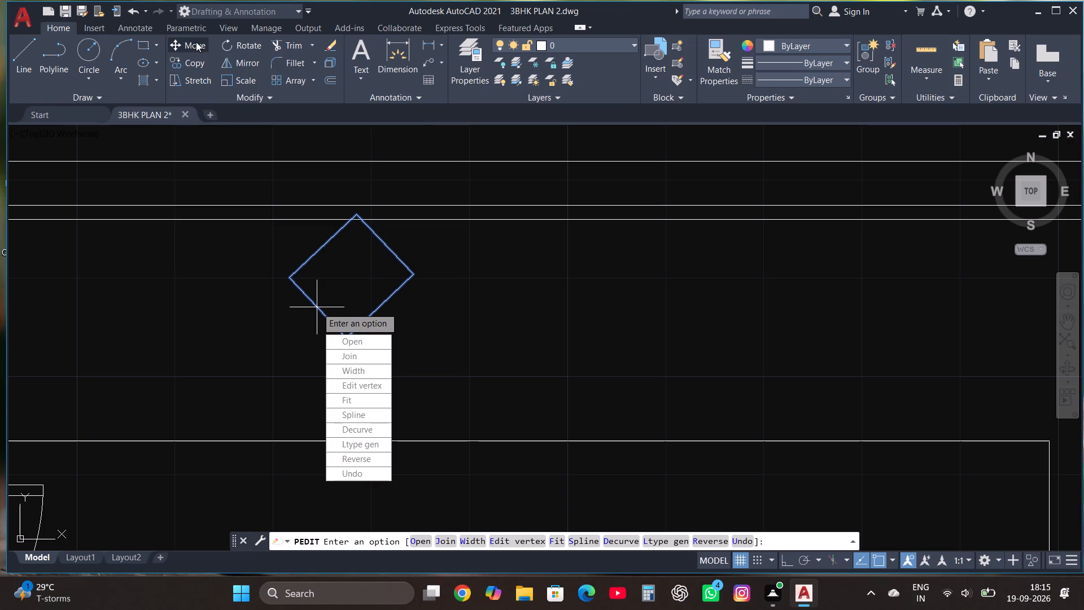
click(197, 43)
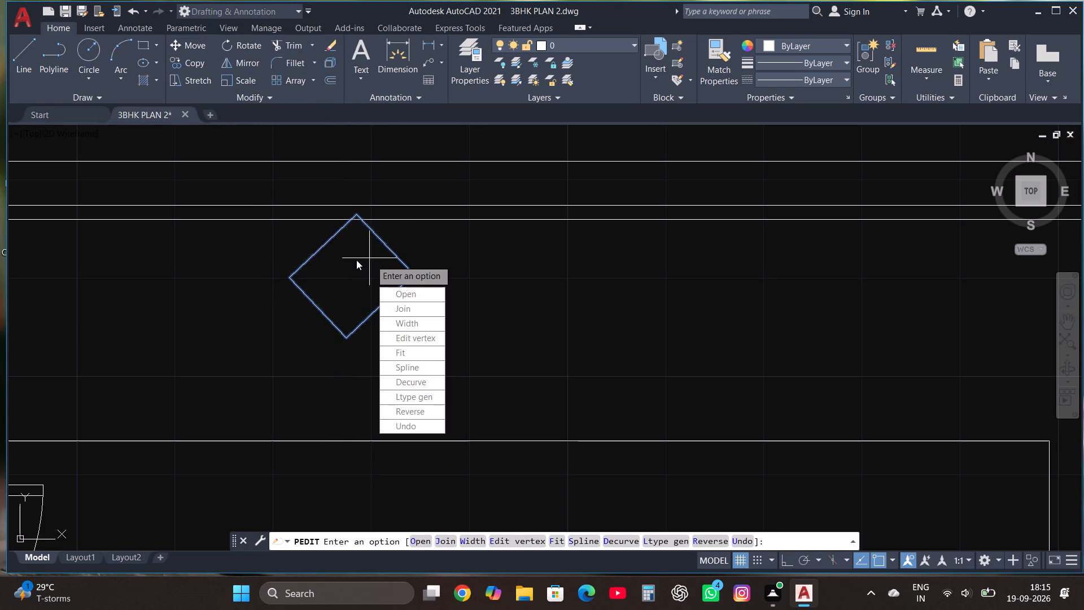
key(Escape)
Move the diamond slightly left and down so it fits inside the strip along the room's top wall.
click(289, 280)
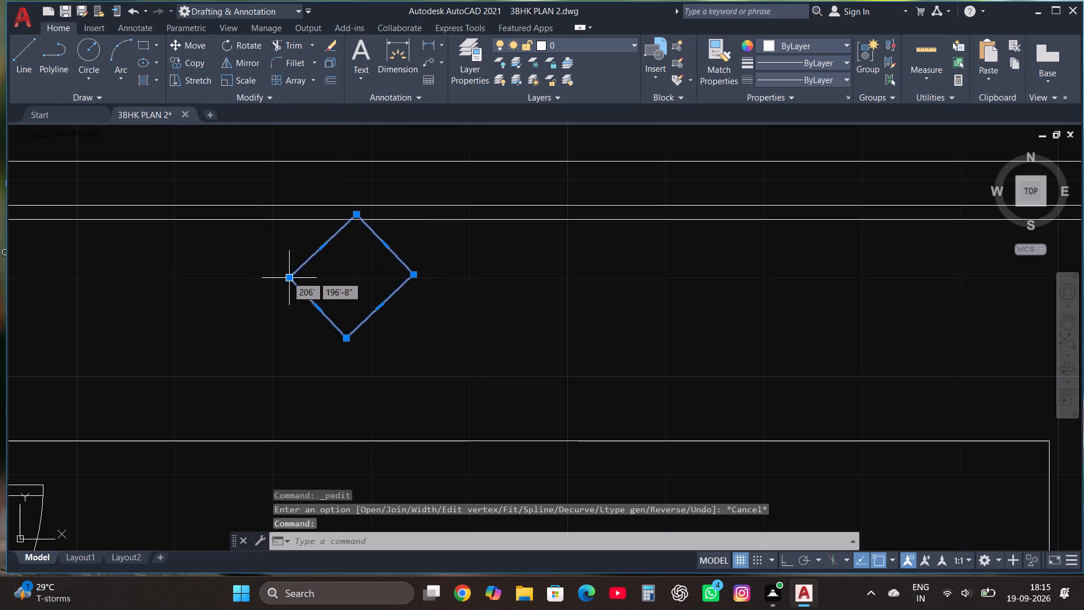
click(192, 48)
click(321, 295)
scroll(357, 329, down, 2)
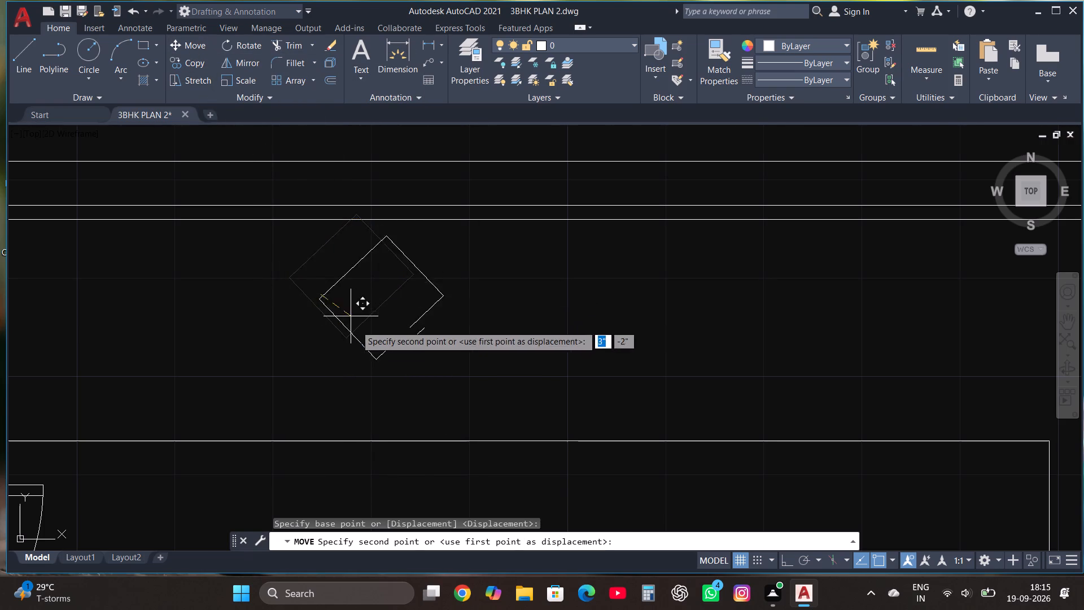
scroll(357, 329, down, 1)
scroll(257, 323, up, 1)
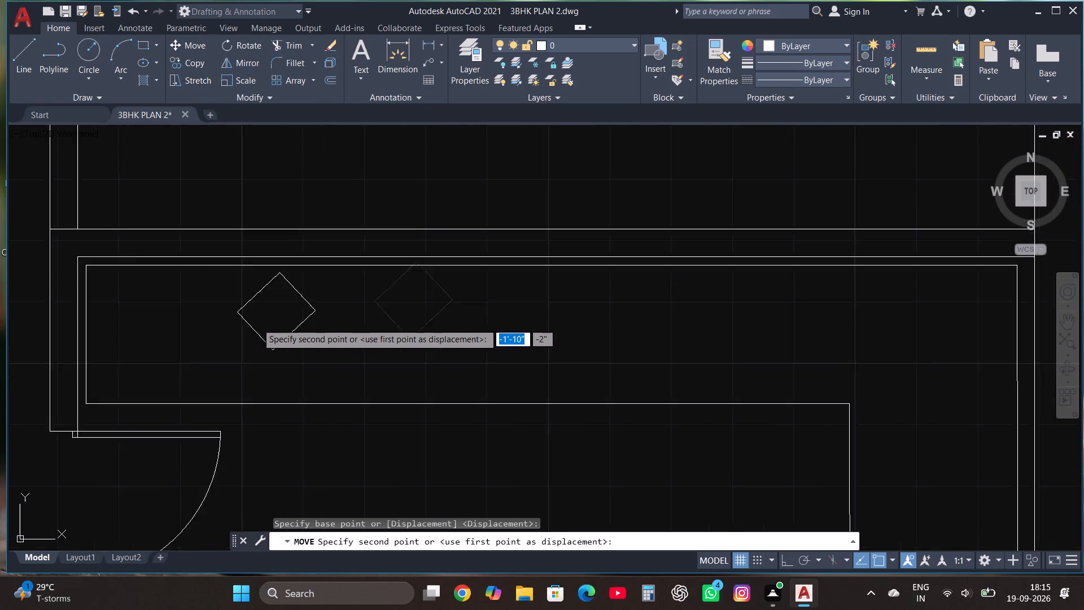
scroll(257, 323, up, 1)
double_click(433, 312)
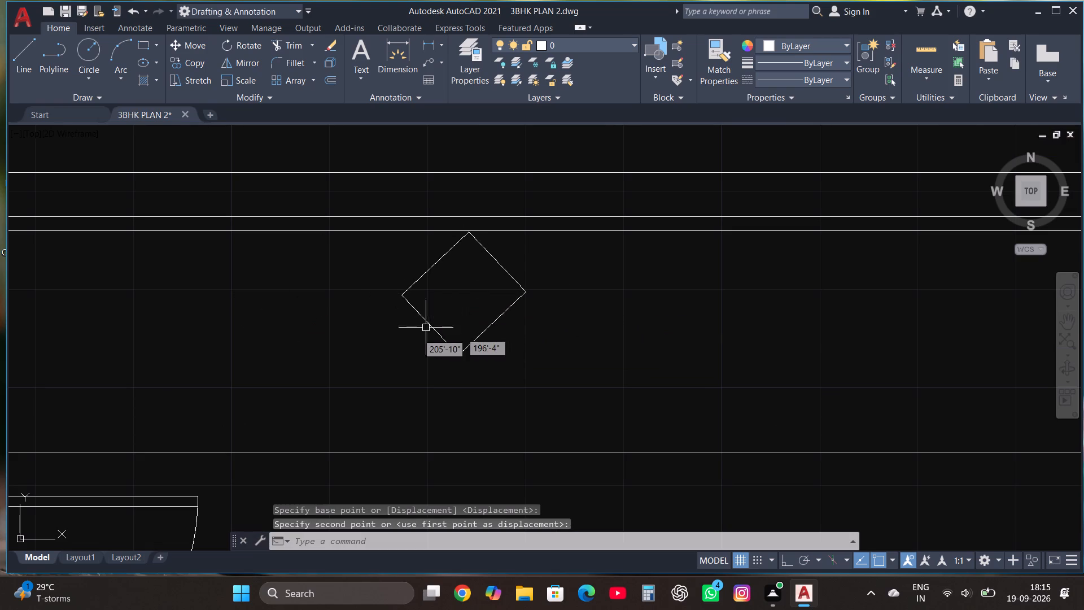
Copy the diamond in Multiple mode about 5" right as an overlapping pair, and place a second pair about 4' along the top strip.
click(429, 321)
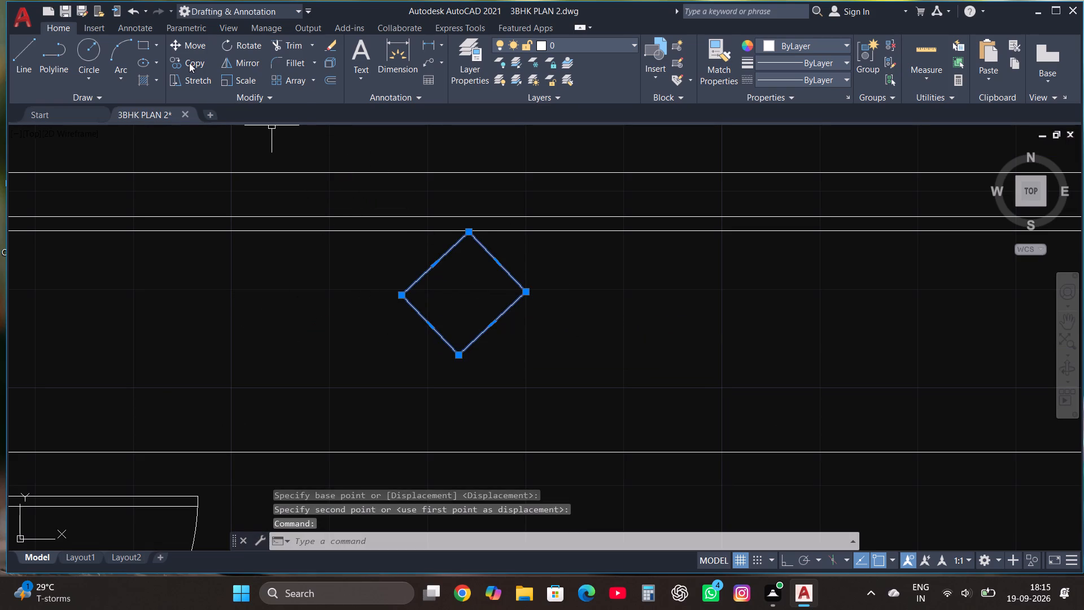
click(189, 62)
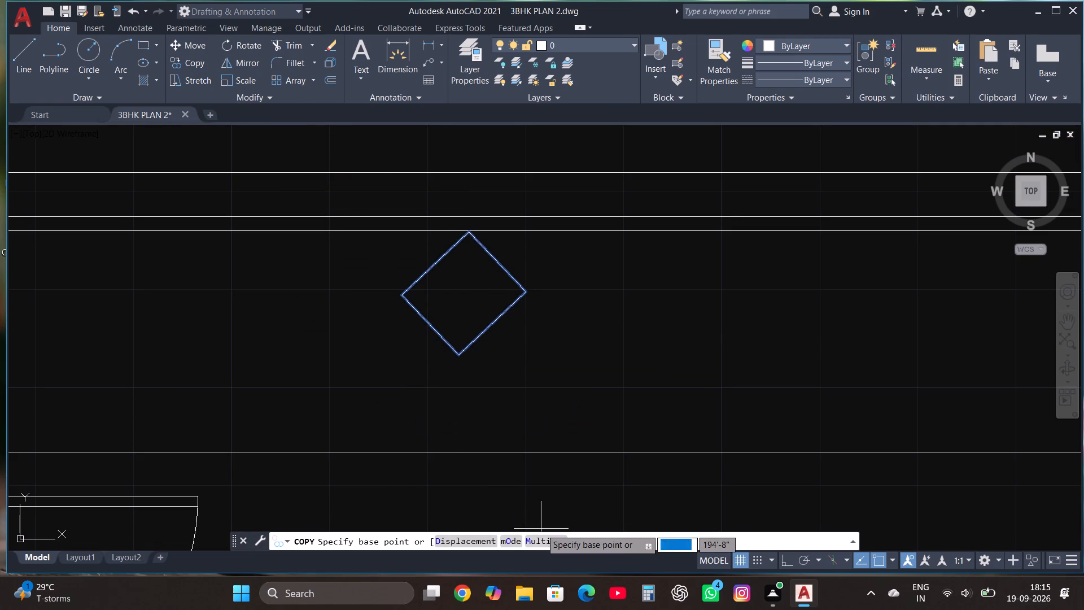
click(543, 541)
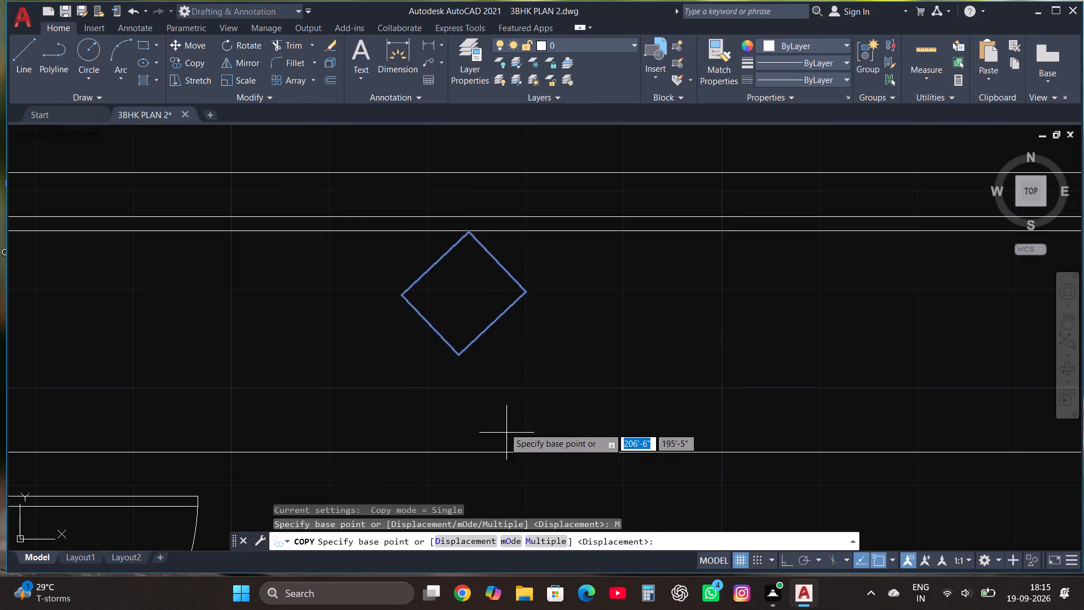
click(439, 273)
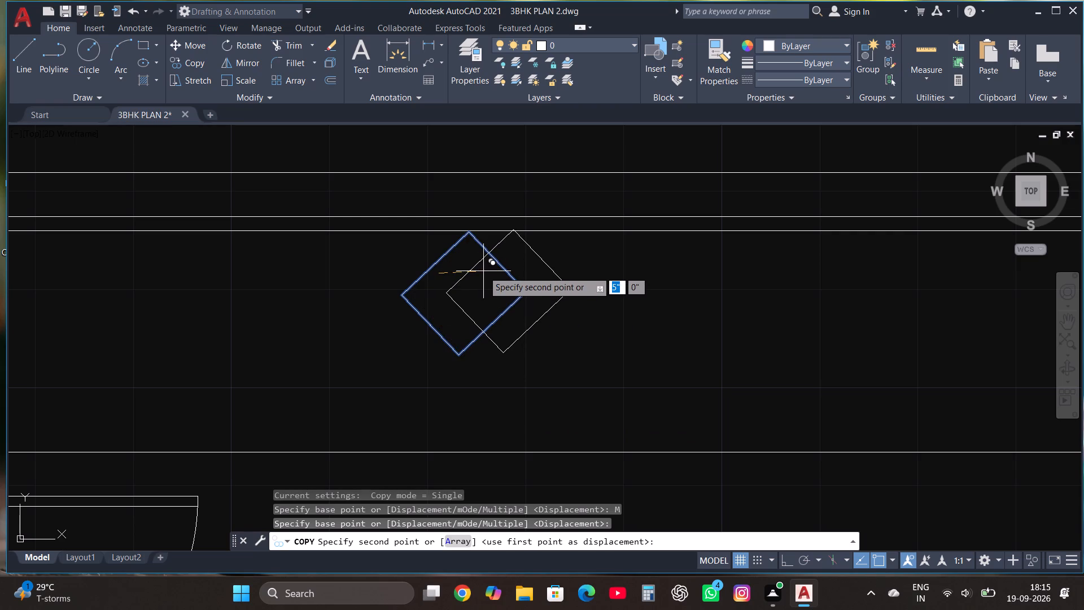
click(483, 271)
scroll(391, 342, down, 1)
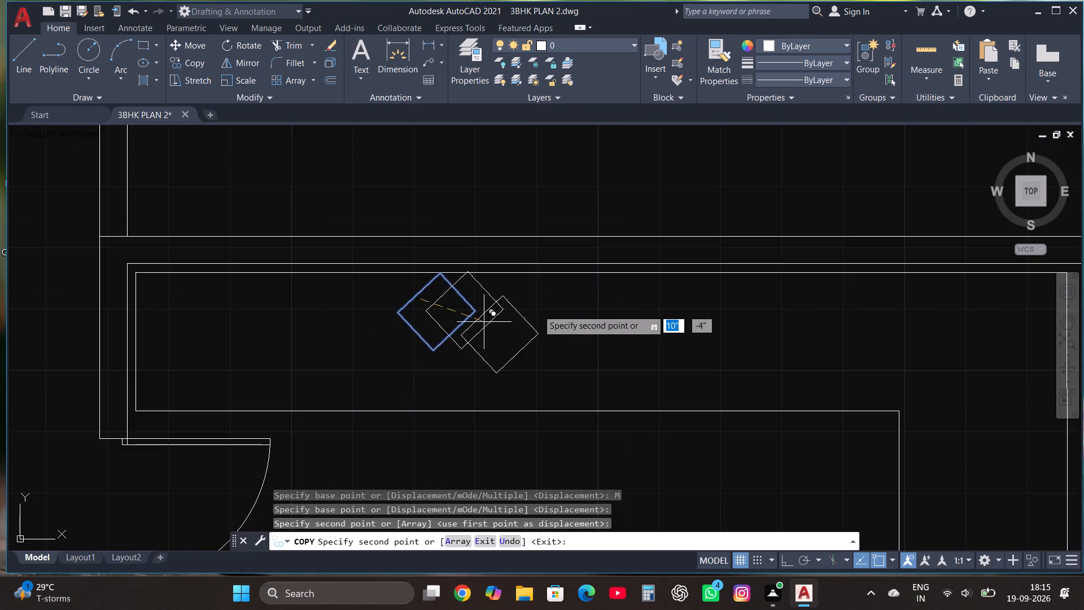
click(714, 299)
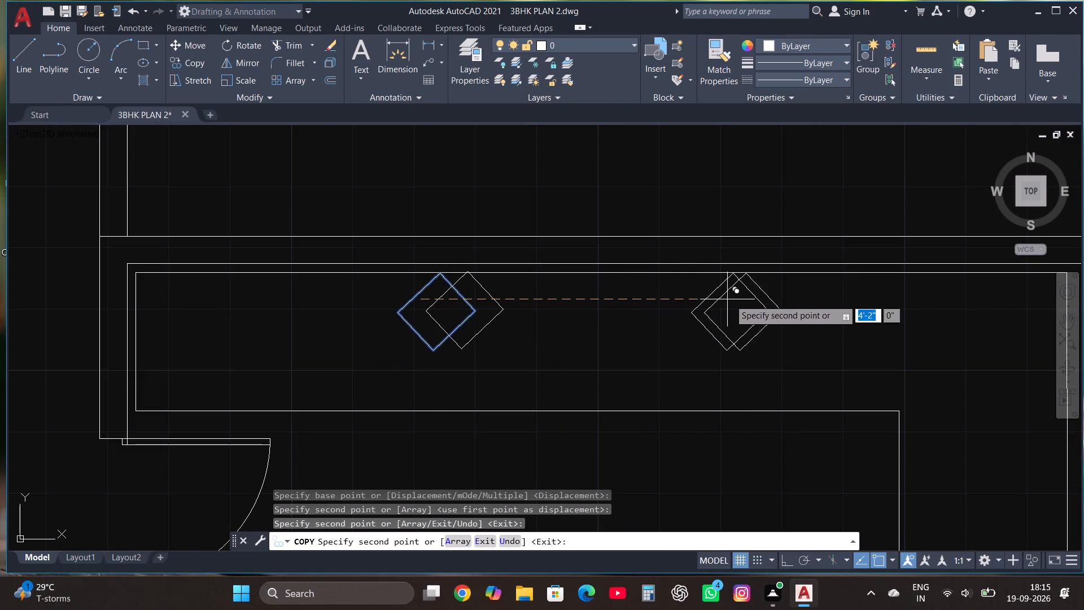
double_click(744, 298)
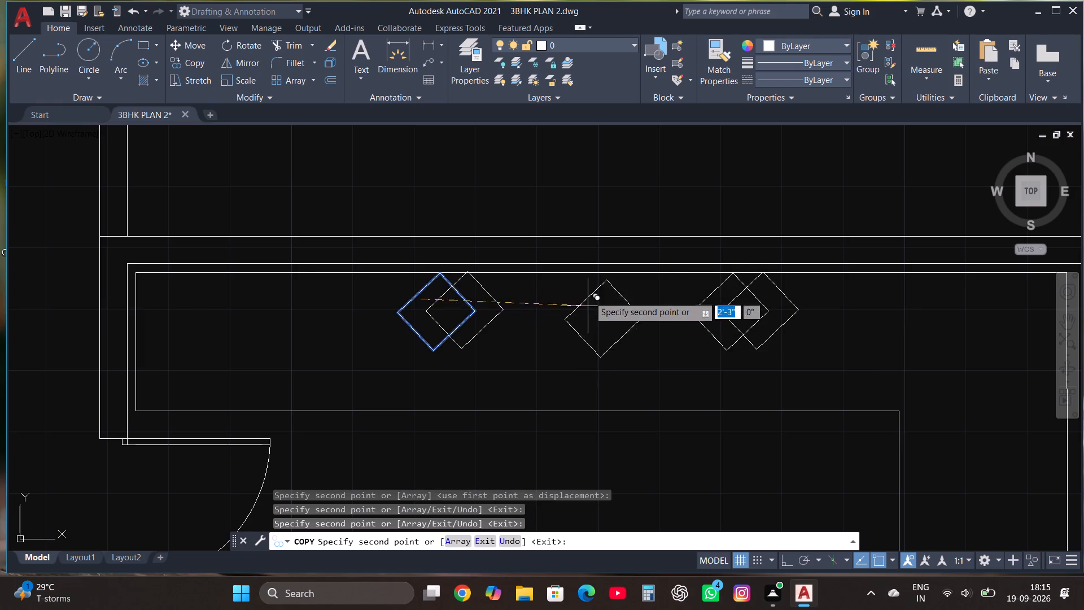
Place three vertically overlapping pairs of diamond copies down the right-wall strip: near its upper end, at mid-length and in the lower corner.
scroll(597, 279, down, 2)
scroll(762, 363, up, 1)
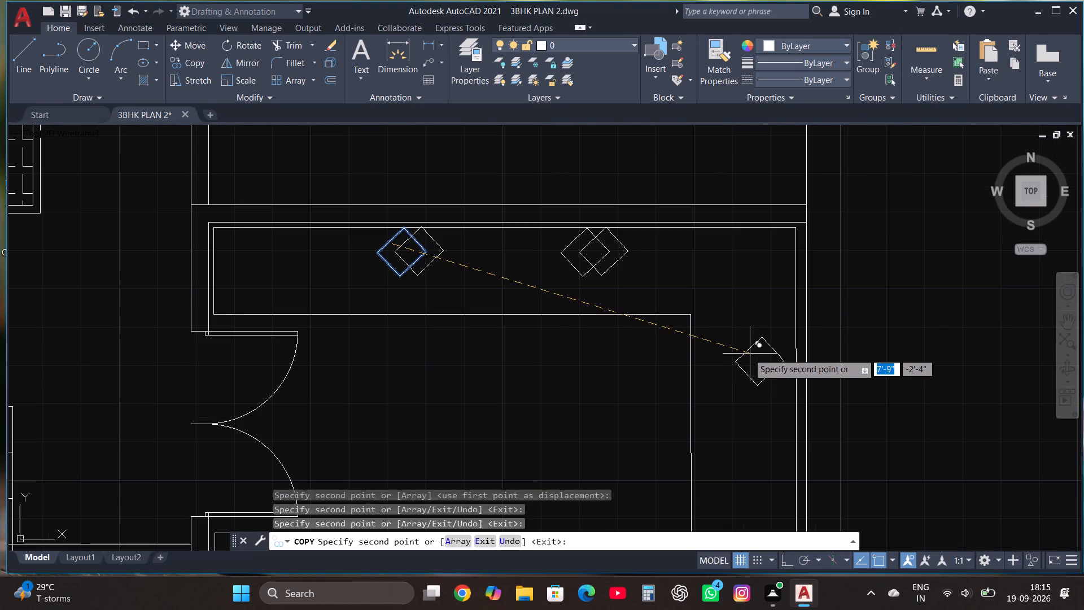
click(762, 350)
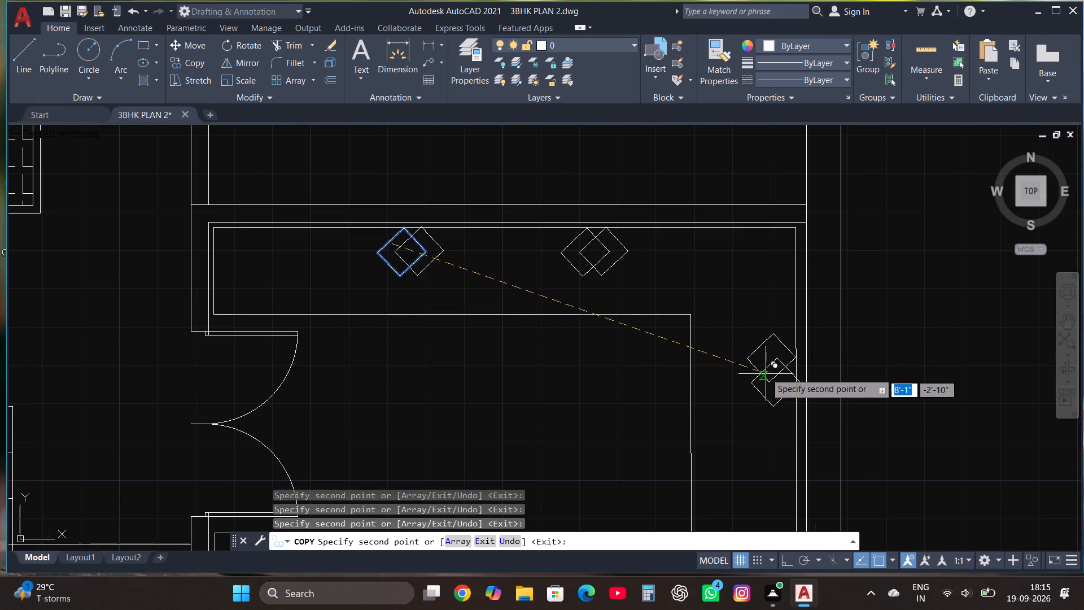
click(765, 372)
scroll(762, 368, down, 3)
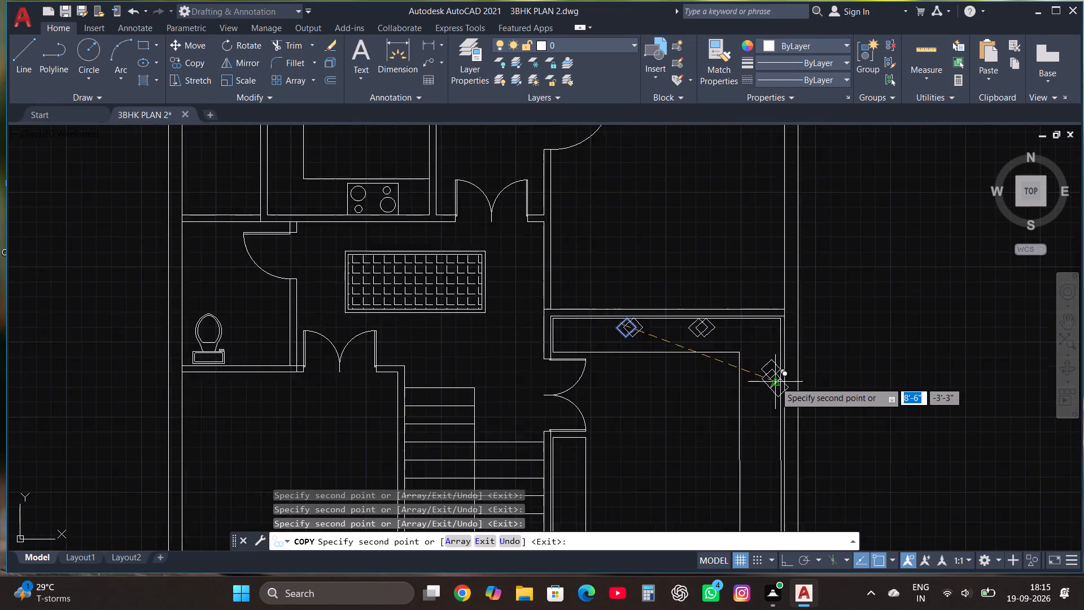
scroll(783, 423, up, 3)
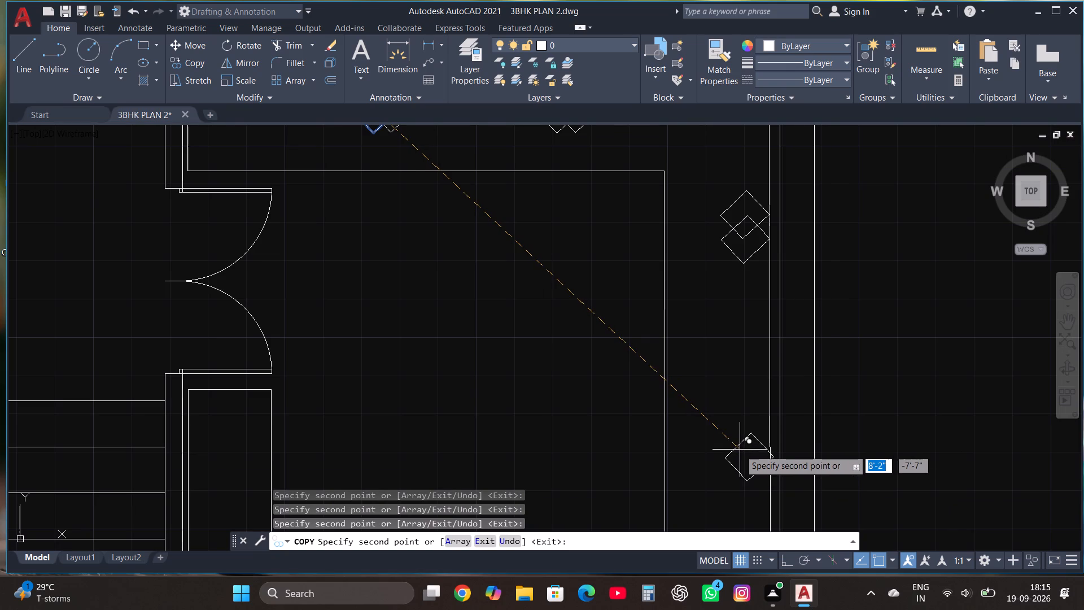
click(736, 450)
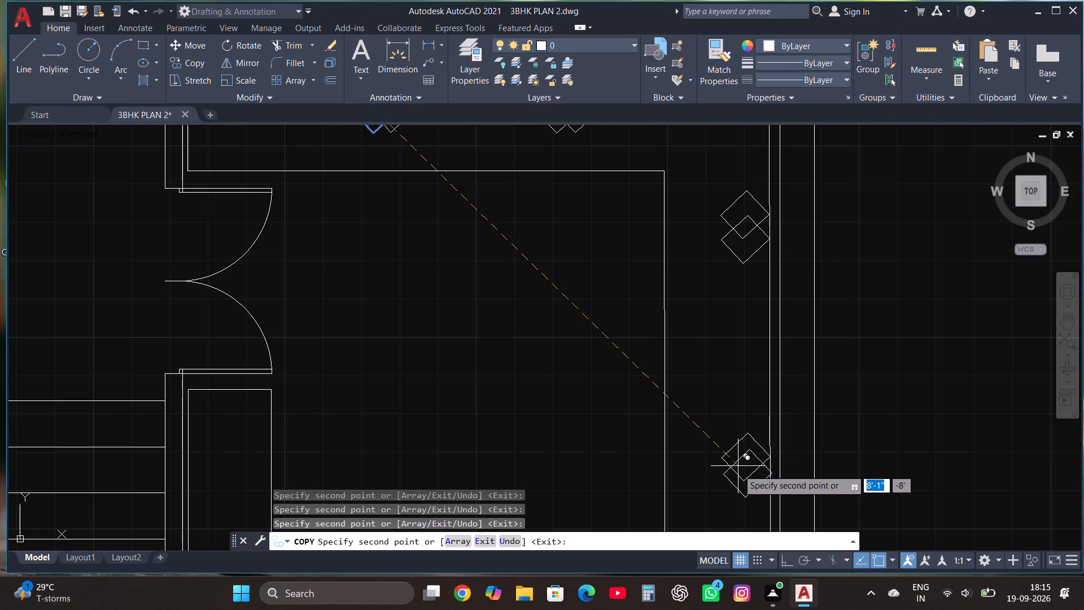
click(736, 470)
scroll(702, 289, down, 3)
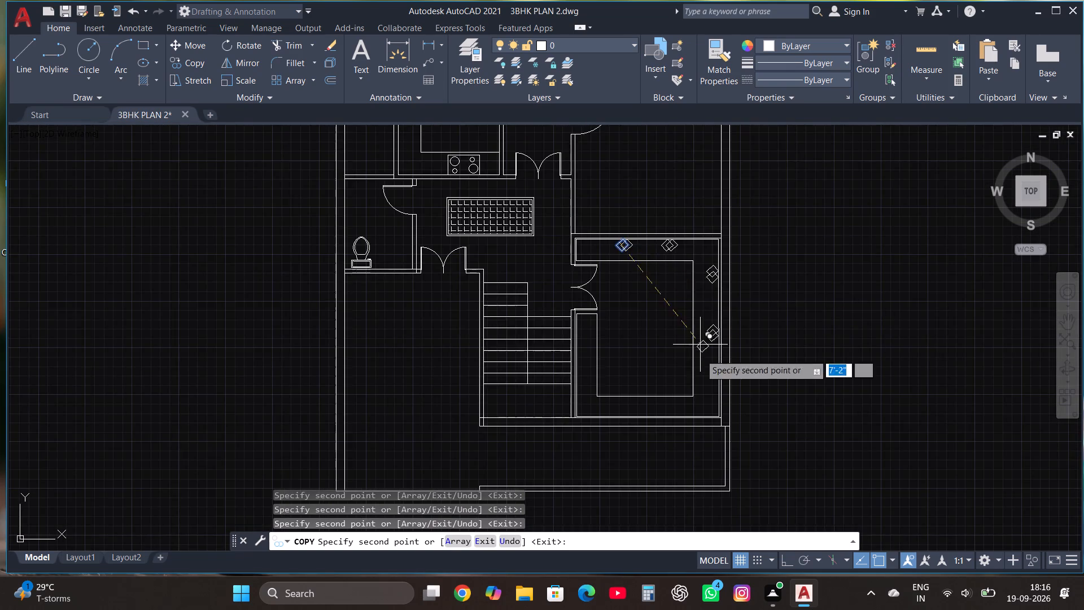
scroll(700, 403, up, 2)
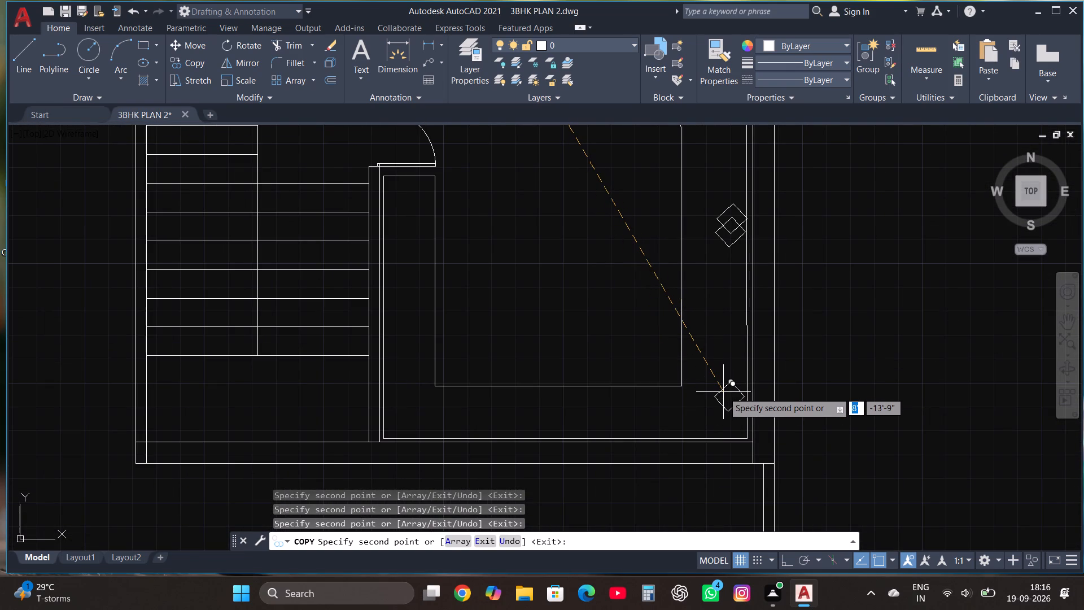
click(725, 393)
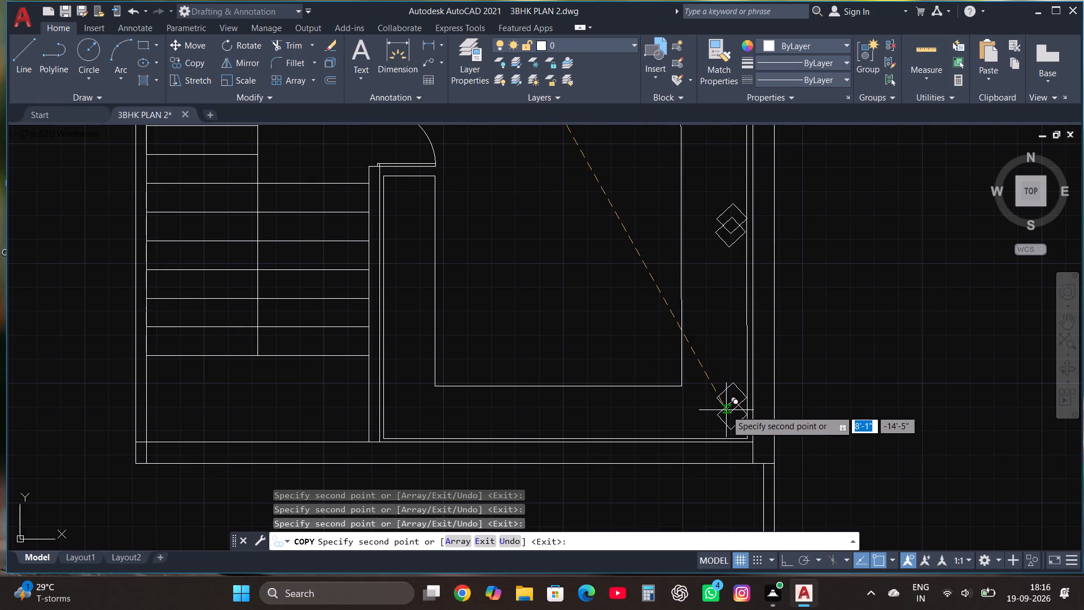
click(726, 410)
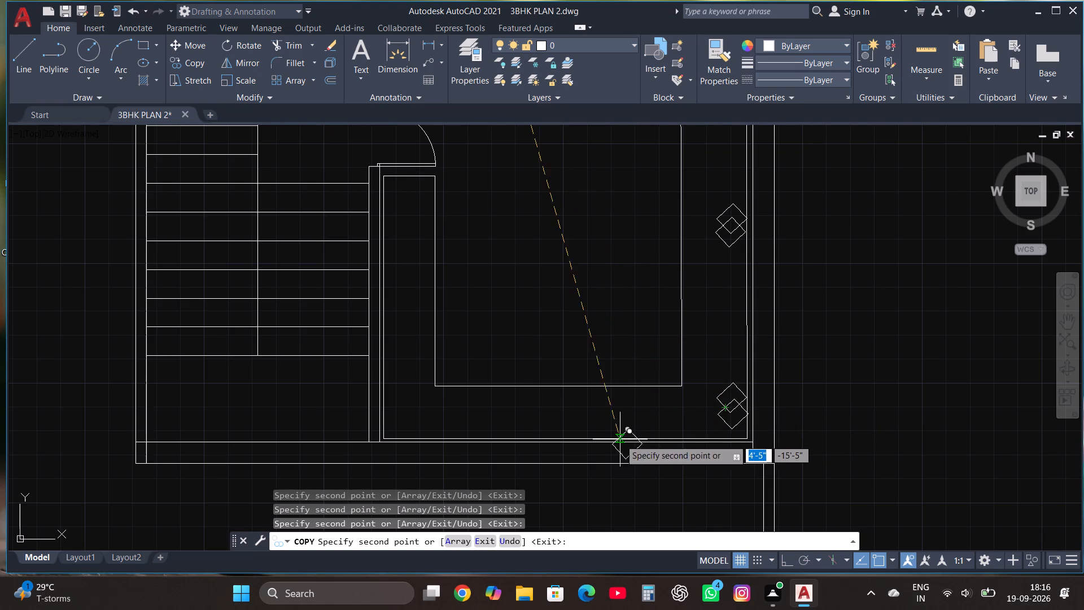
Place two side-by-side overlapping pairs of diamond copies along the room's bottom strip.
scroll(590, 418, up, 2)
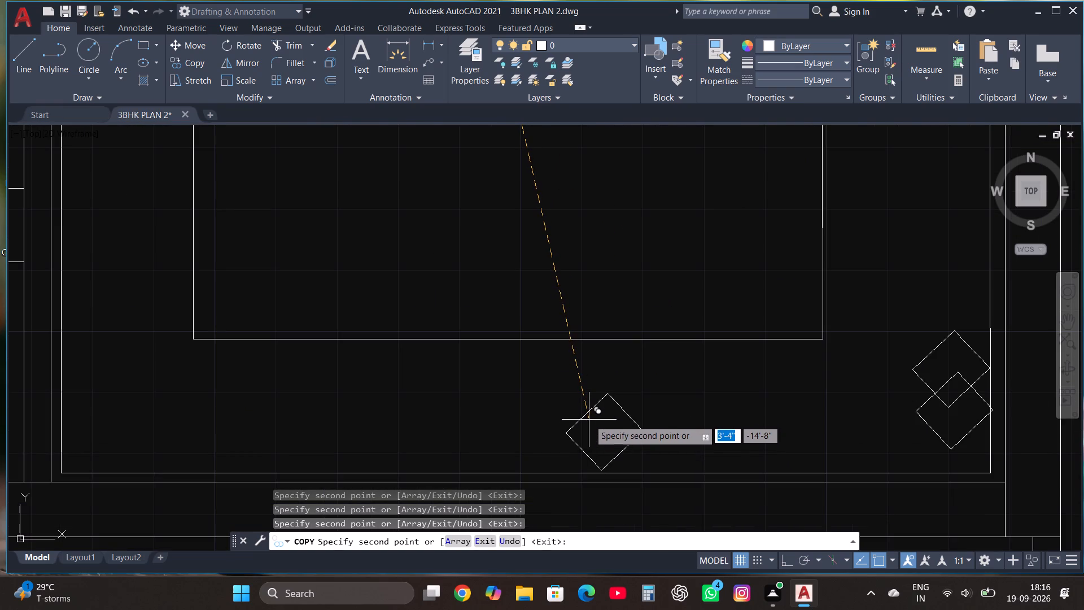
click(589, 419)
click(564, 417)
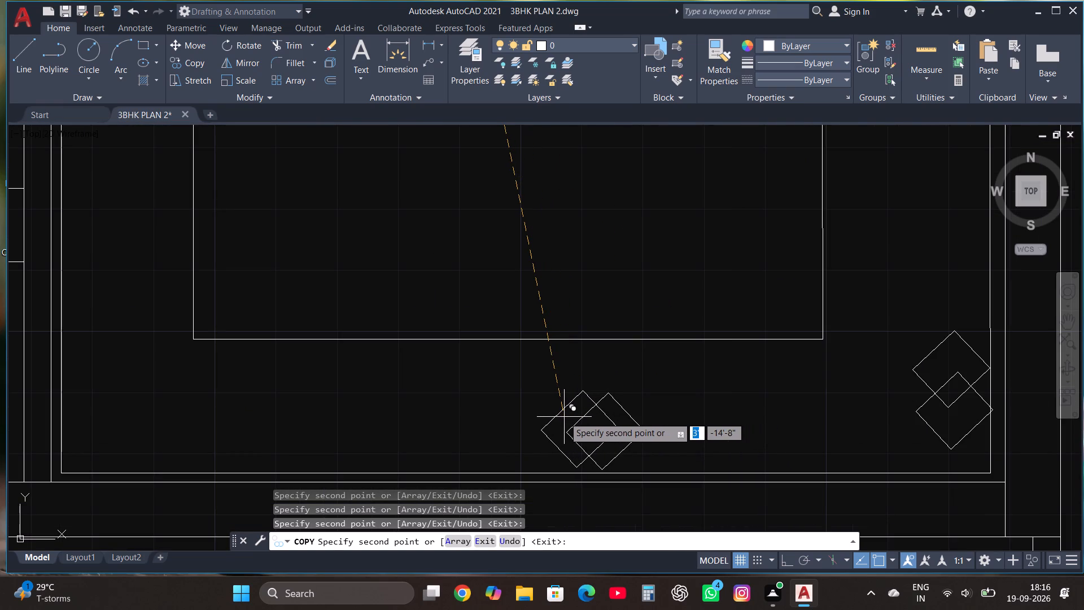
click(242, 417)
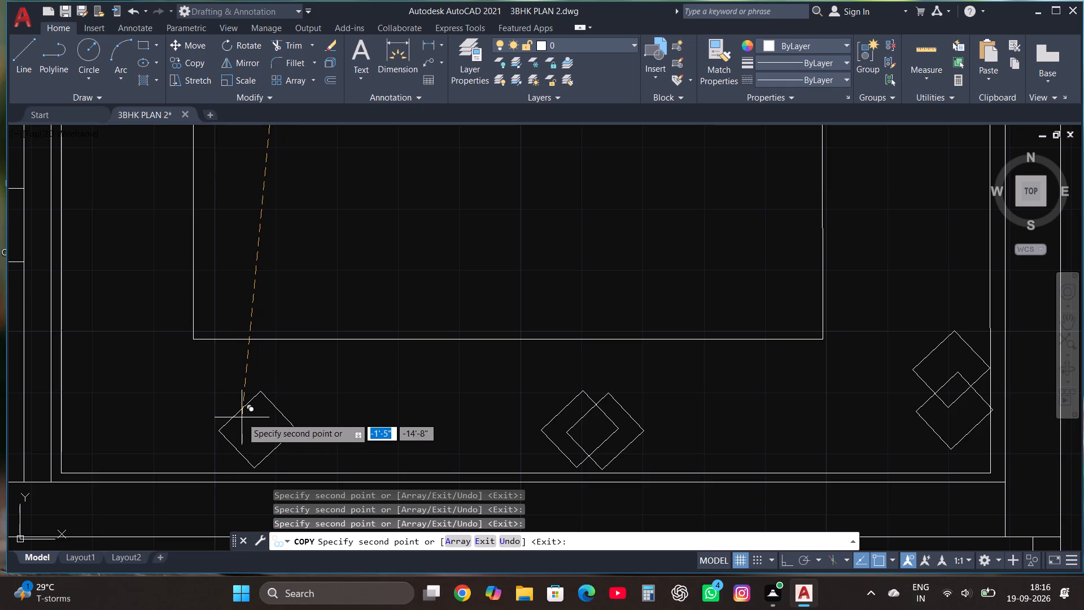
click(216, 419)
Place one vertically overlapping pair of diamond copies in the left-wall strip below the door and finish copying.
scroll(474, 415, down, 1)
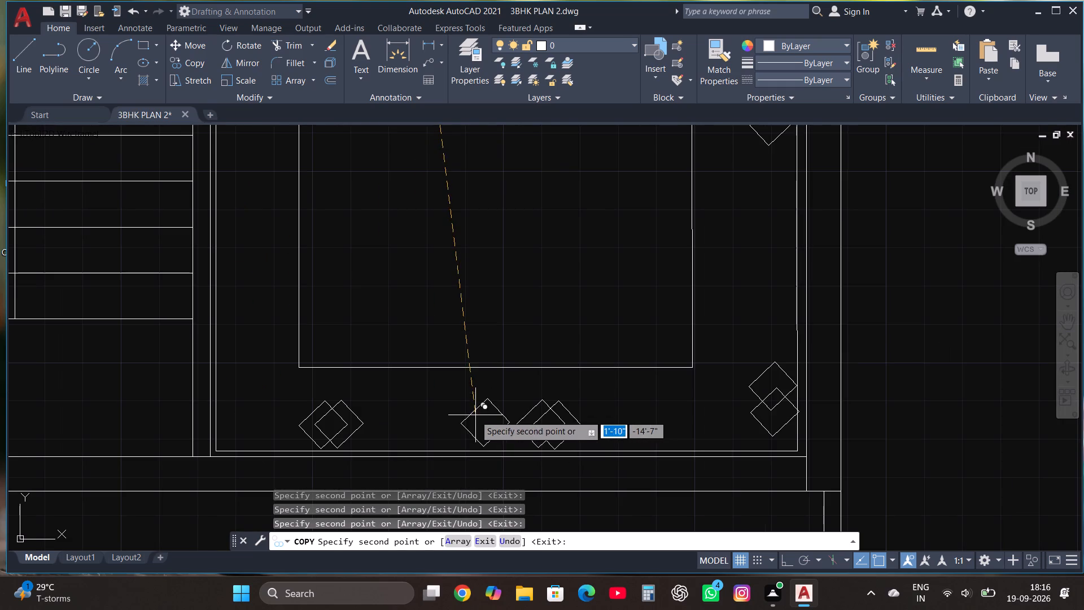
scroll(383, 380, down, 2)
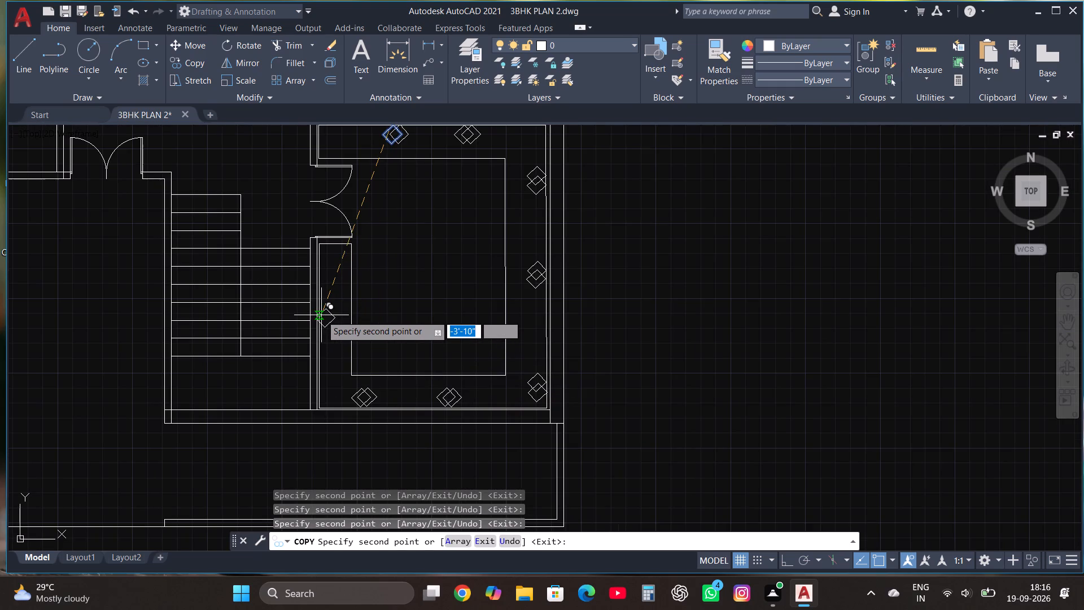
scroll(321, 315, up, 2)
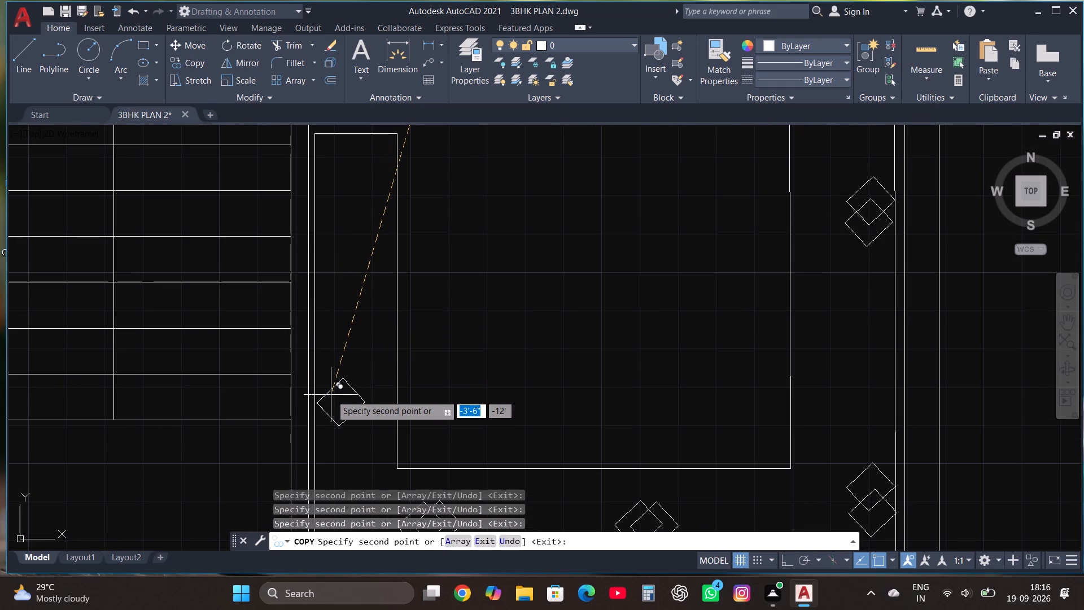
click(331, 395)
click(329, 374)
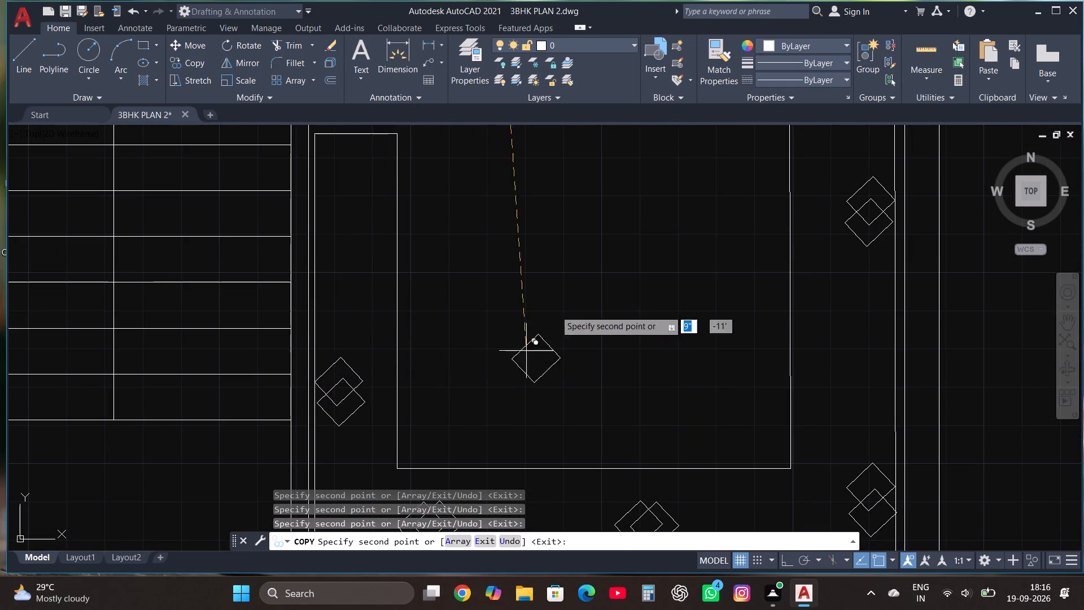
scroll(566, 292, down, 2)
scroll(572, 411, down, 2)
key(Escape)
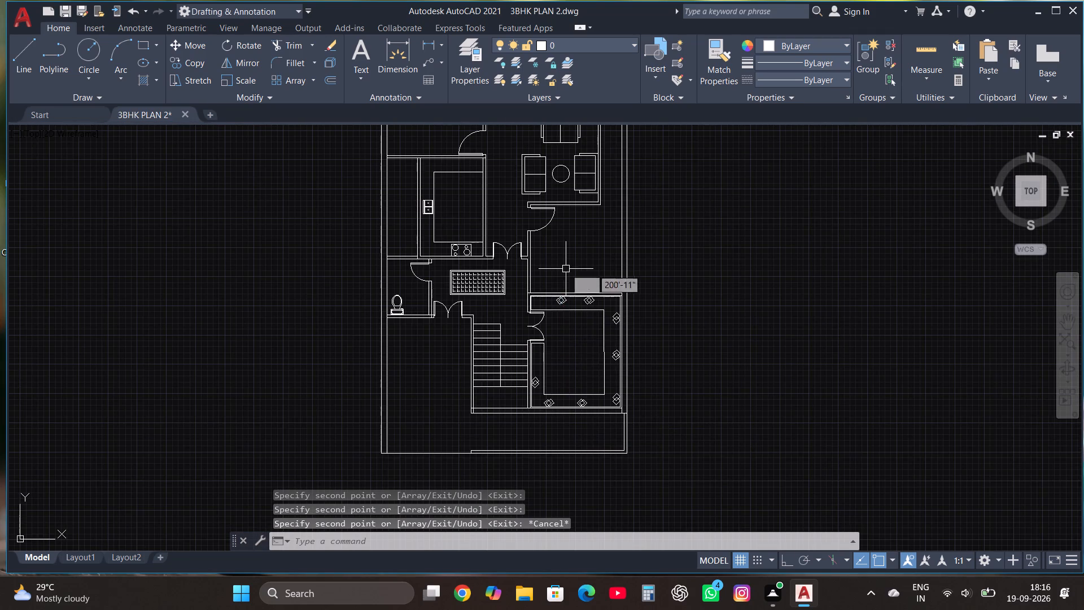
Trim the overlapping edges inside both diamond pairs in the top strip so the left diamond of each sits in front.
scroll(561, 300, up, 6)
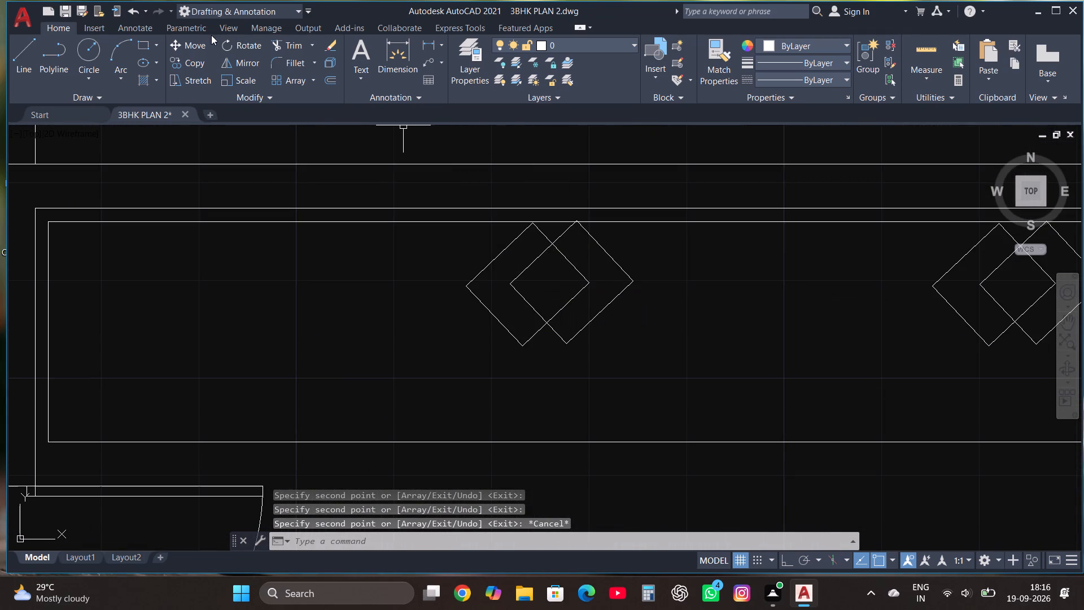
click(293, 45)
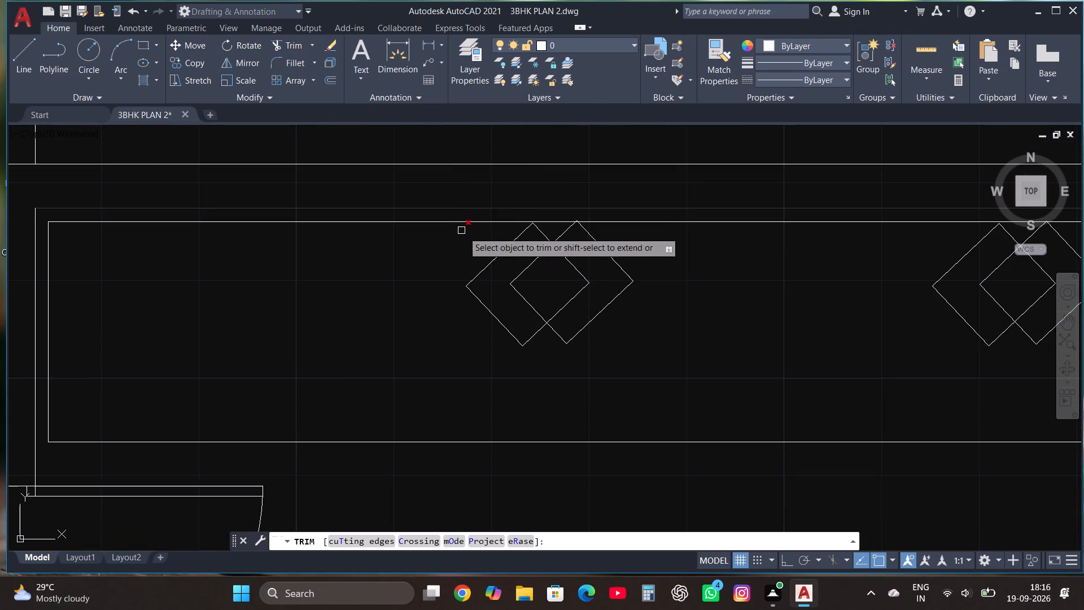
click(521, 279)
click(522, 299)
scroll(522, 299, down, 2)
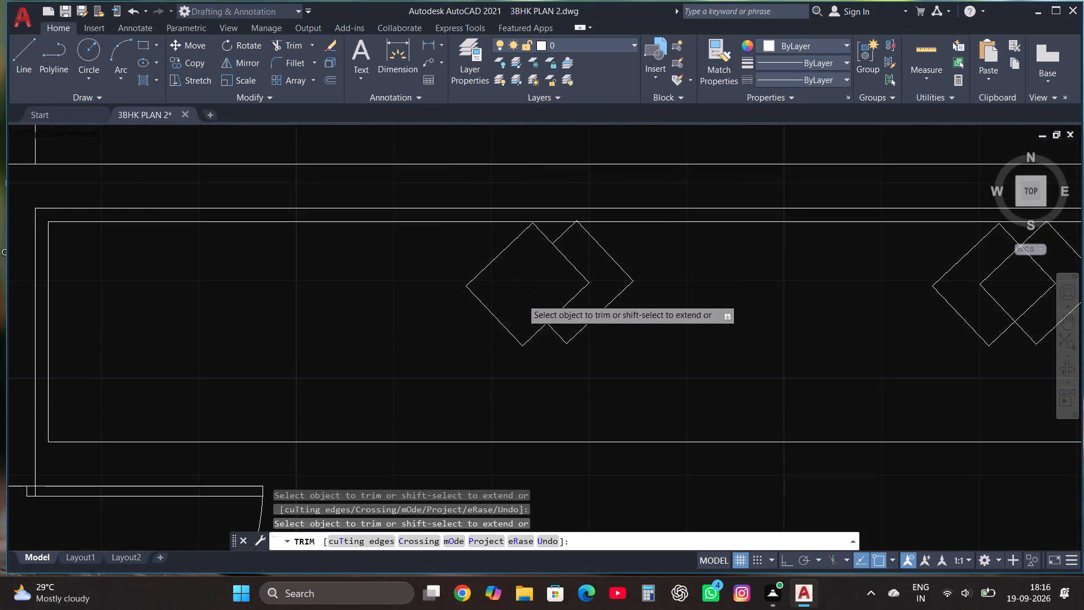
click(705, 299)
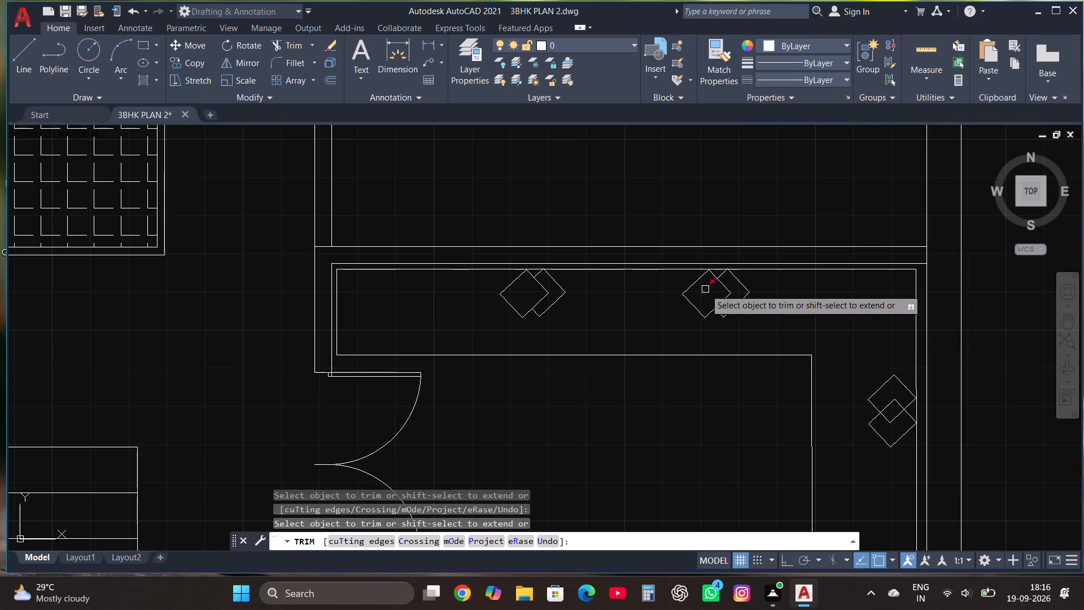
click(705, 289)
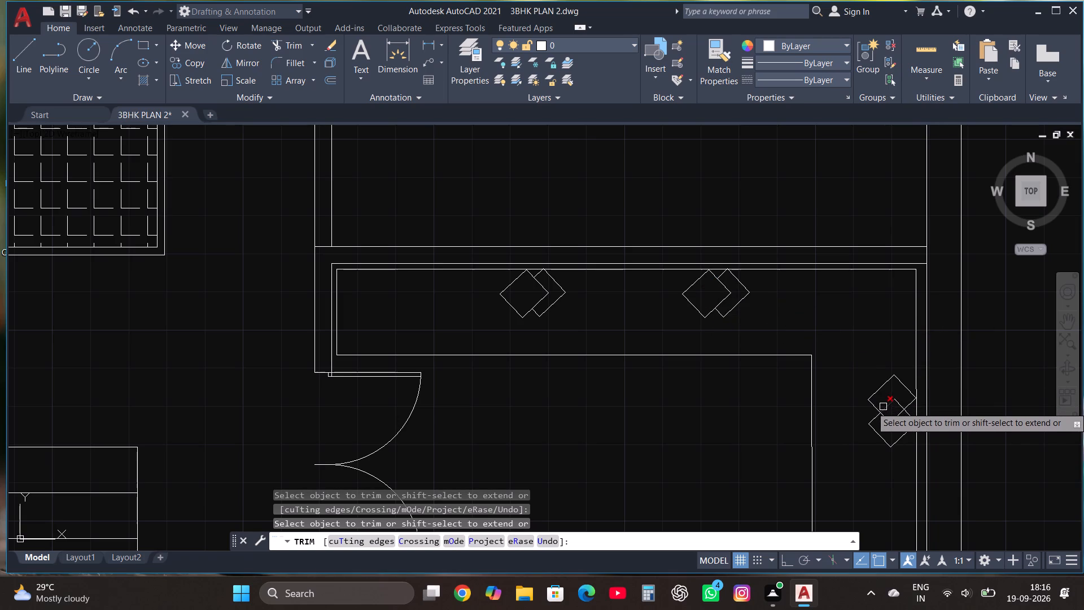
Trim the overlapping edges inside the three diamond pairs in the right-wall strip so the upper diamond of each sits in front.
click(883, 407)
click(893, 401)
scroll(779, 353, down, 3)
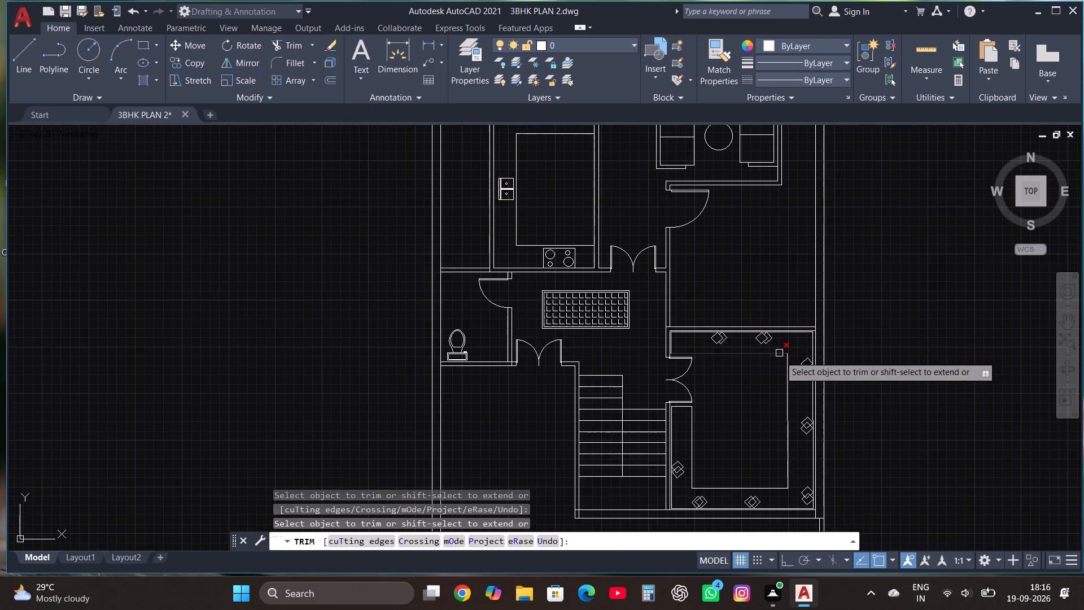
scroll(813, 404, up, 3)
click(793, 492)
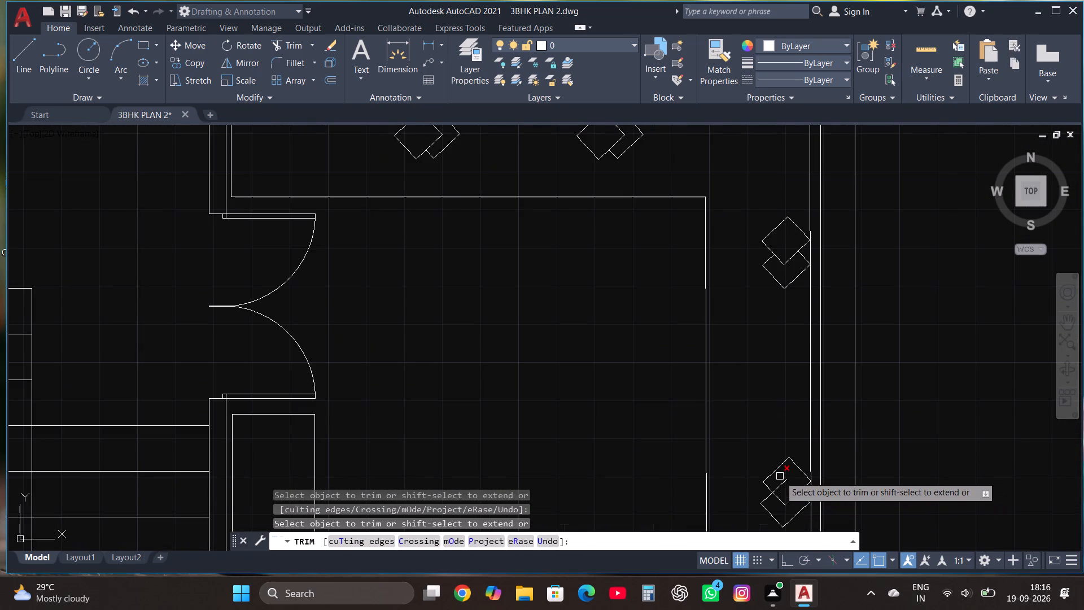
click(788, 483)
scroll(737, 323, down, 3)
scroll(760, 428, up, 4)
click(710, 450)
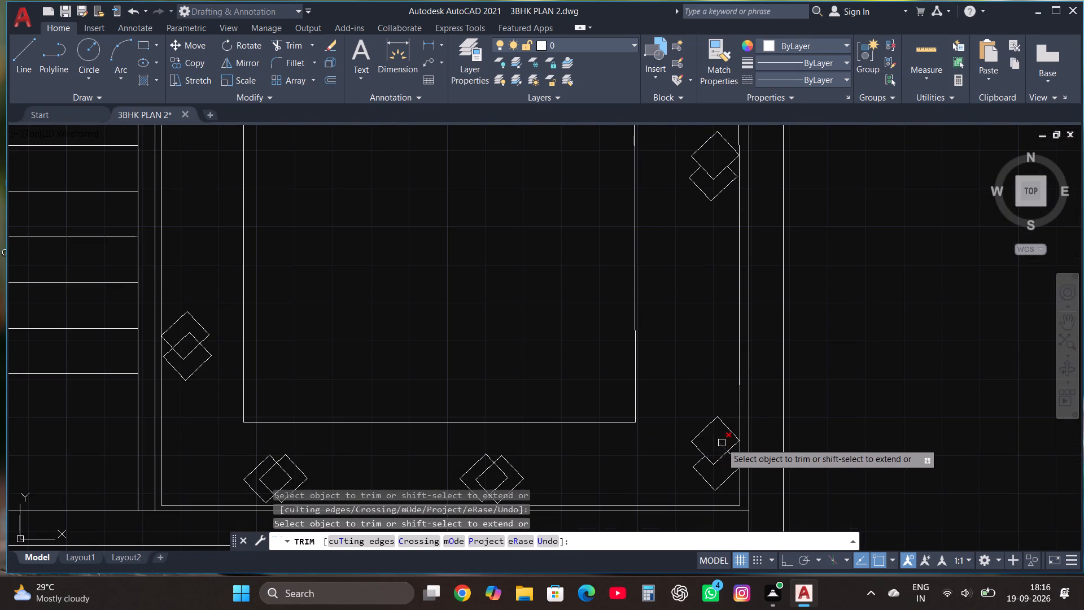
click(722, 443)
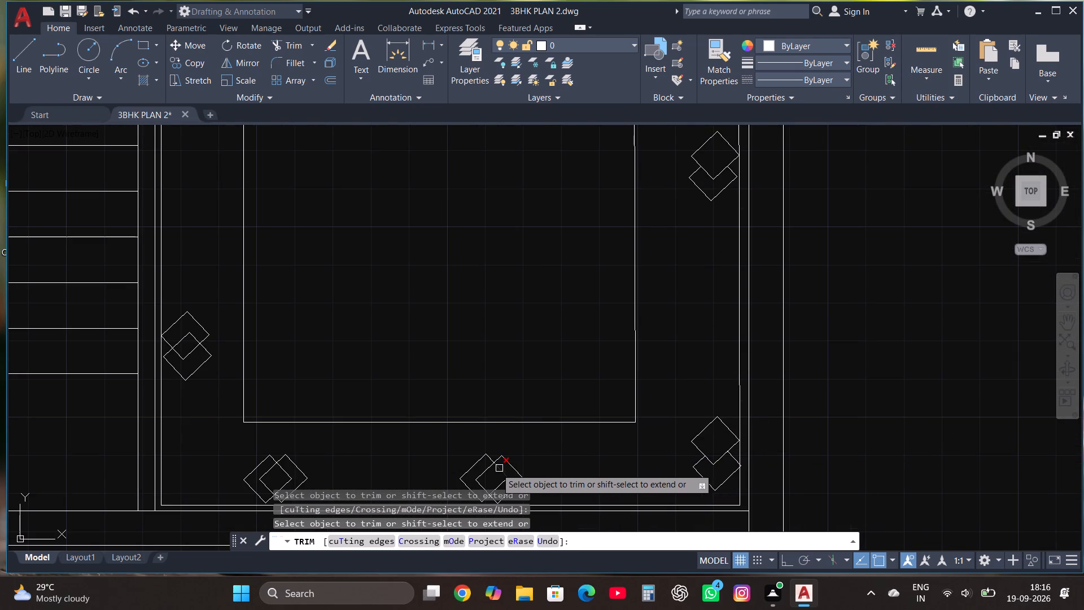
Trim the overlapping edges inside both diamond pairs in the bottom strip so the right diamond of each sits in front.
click(496, 468)
double_click(492, 492)
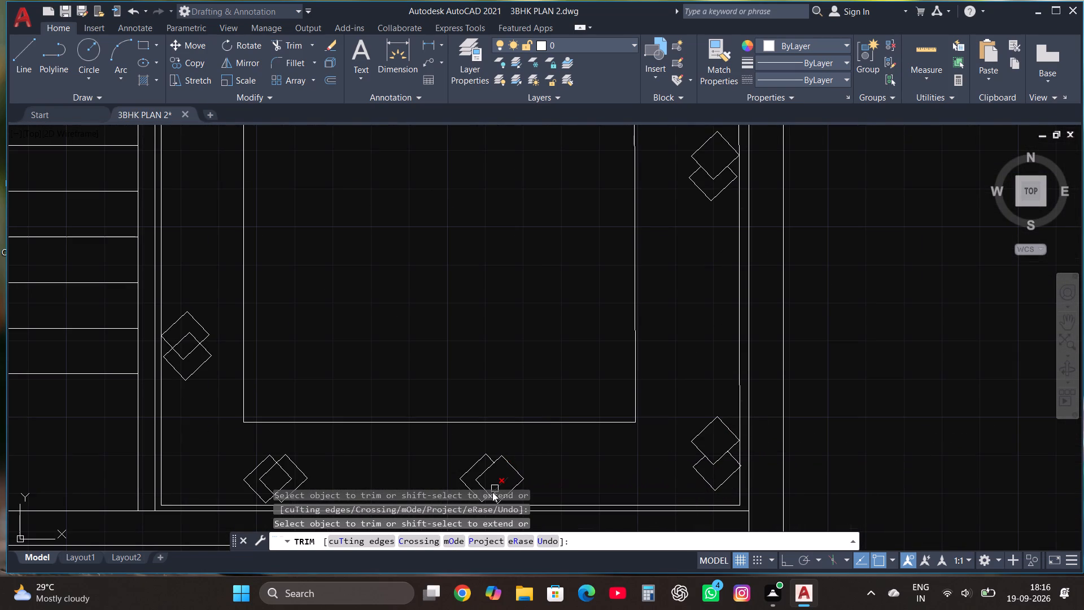
scroll(528, 321, down, 5)
scroll(531, 341, up, 4)
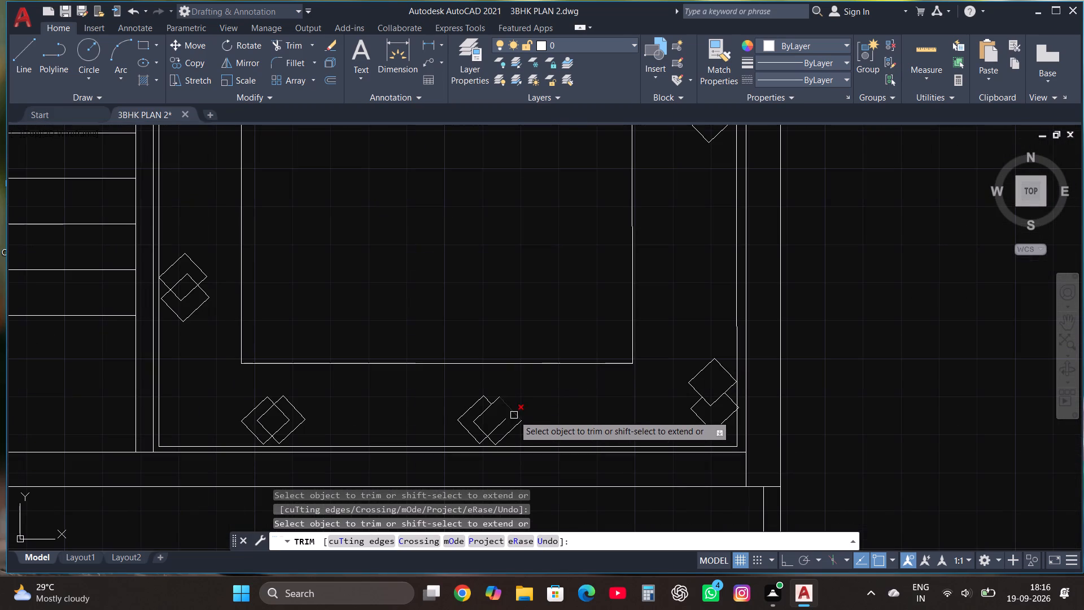
click(505, 419)
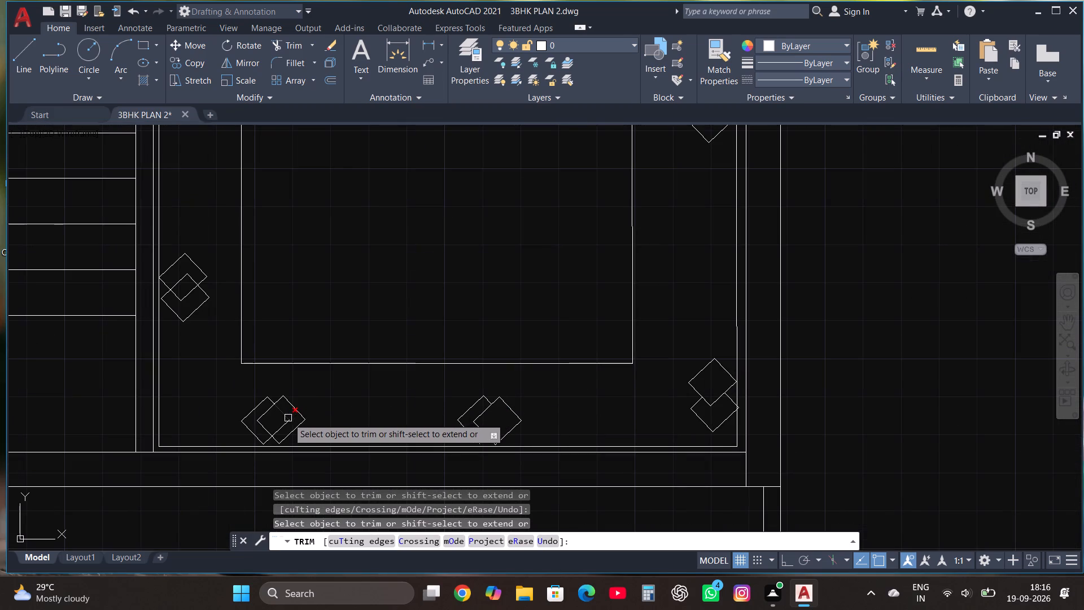
click(288, 418)
click(285, 423)
Trim the overlap in the left-wall strip's diamond pair so the upper diamond sits in front, and finish trimming.
scroll(534, 289, down, 3)
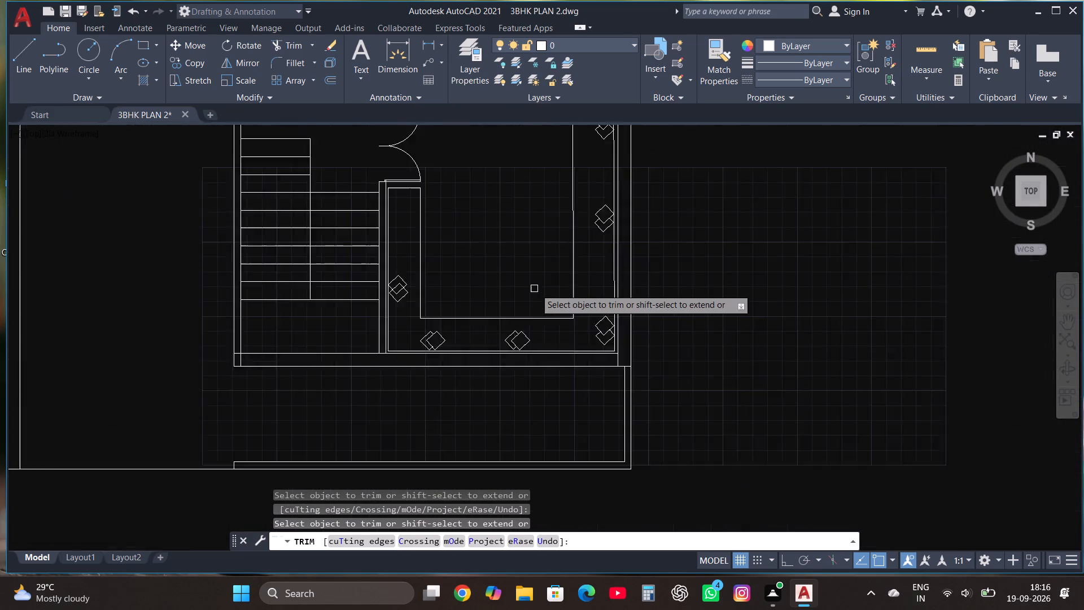
scroll(464, 282, up, 4)
click(357, 324)
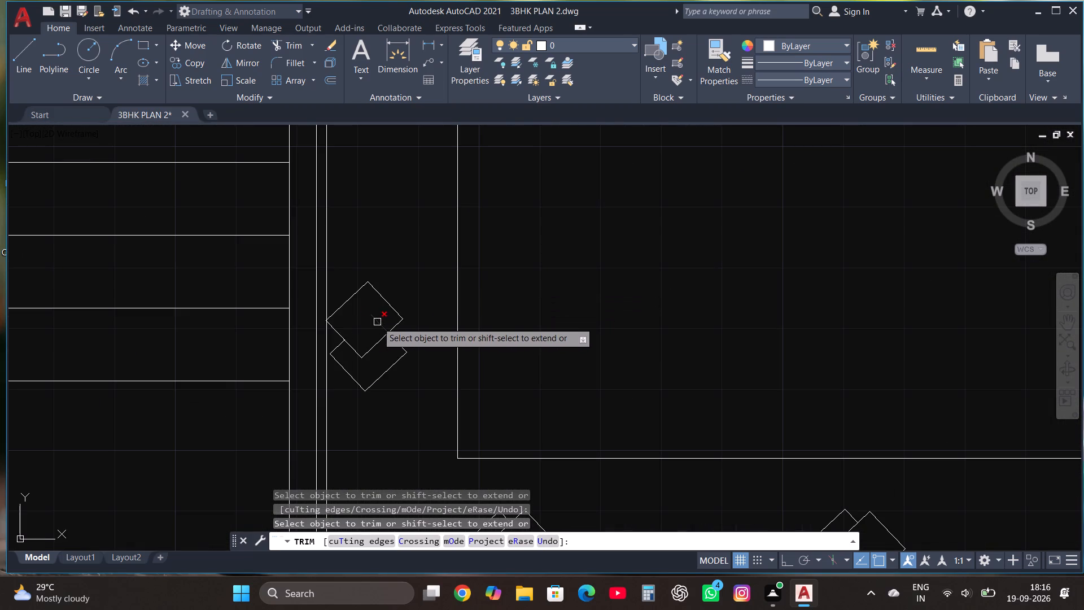
click(377, 322)
key(Escape)
Copy the upper-right bedroom's bed set, with rug, bench and side tables, to the empty area outside the right outer wall.
scroll(374, 319, down, 5)
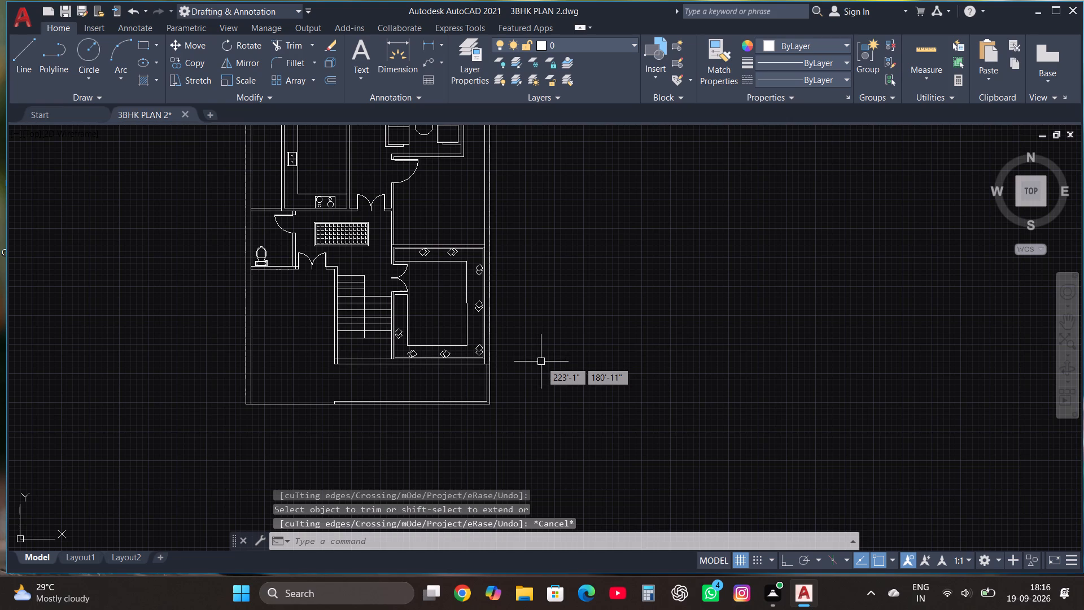
scroll(538, 361, down, 2)
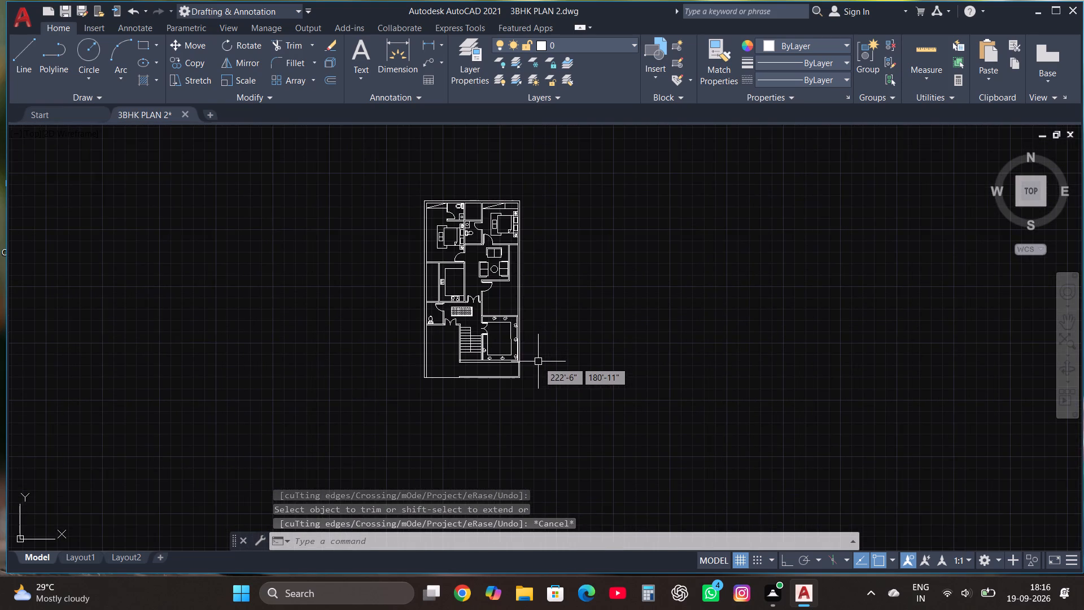
scroll(502, 332, up, 3)
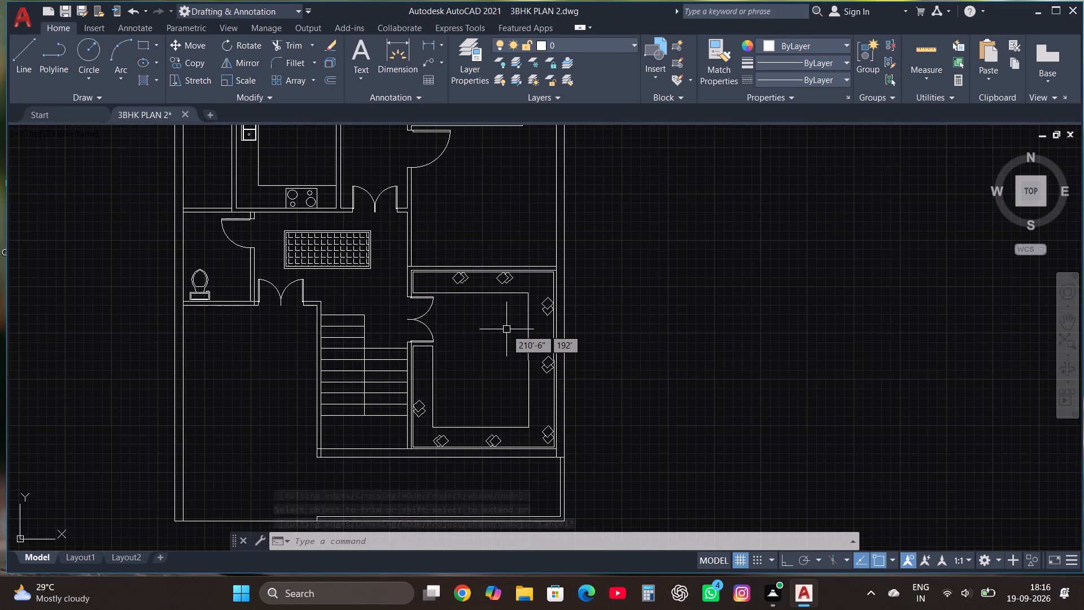
scroll(506, 329, down, 3)
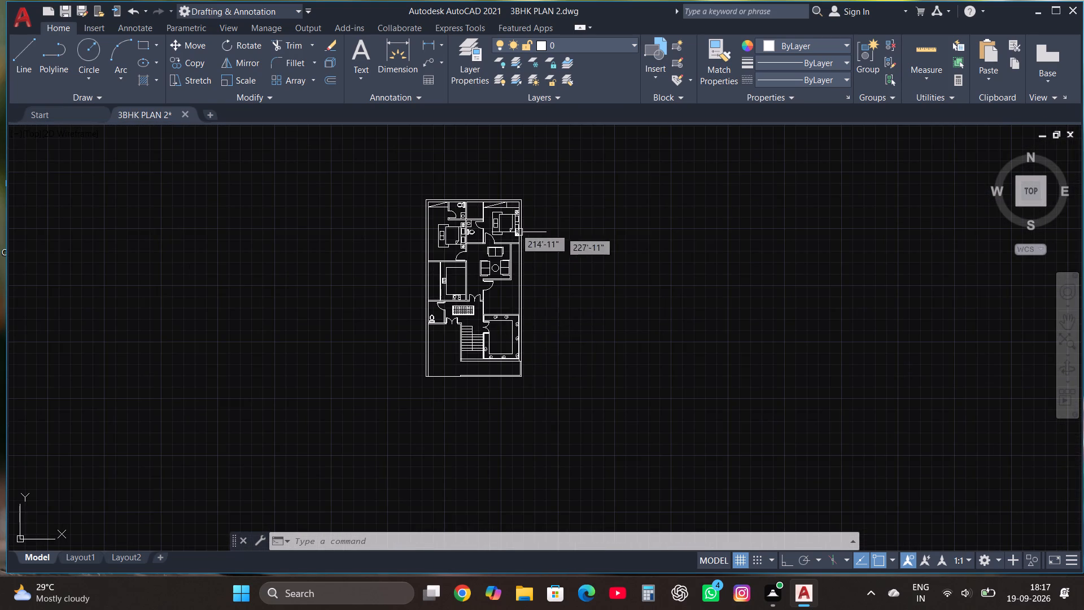
scroll(483, 199, up, 4)
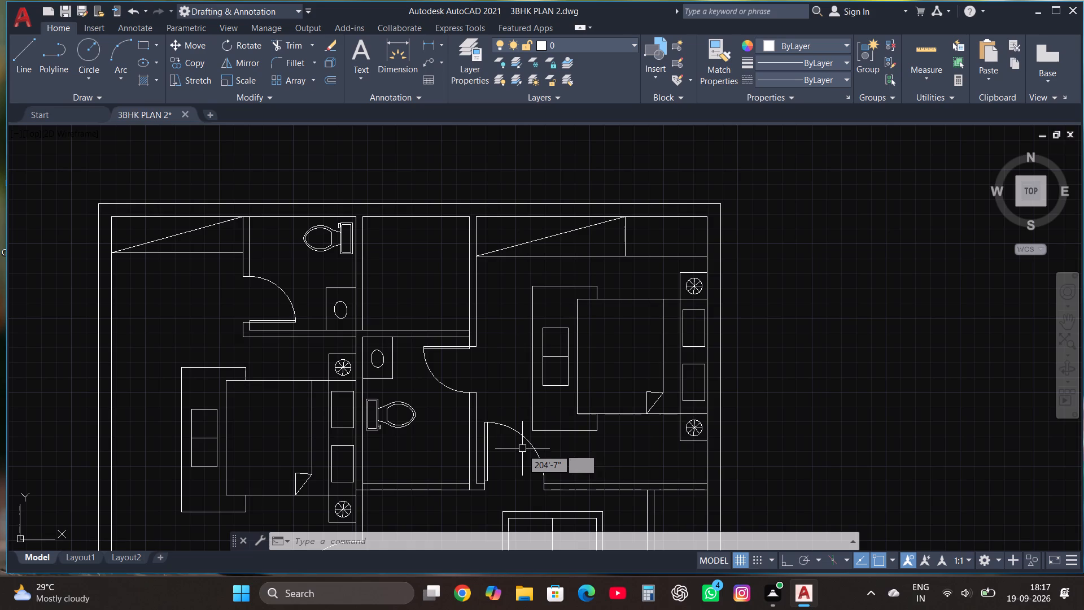
click(518, 454)
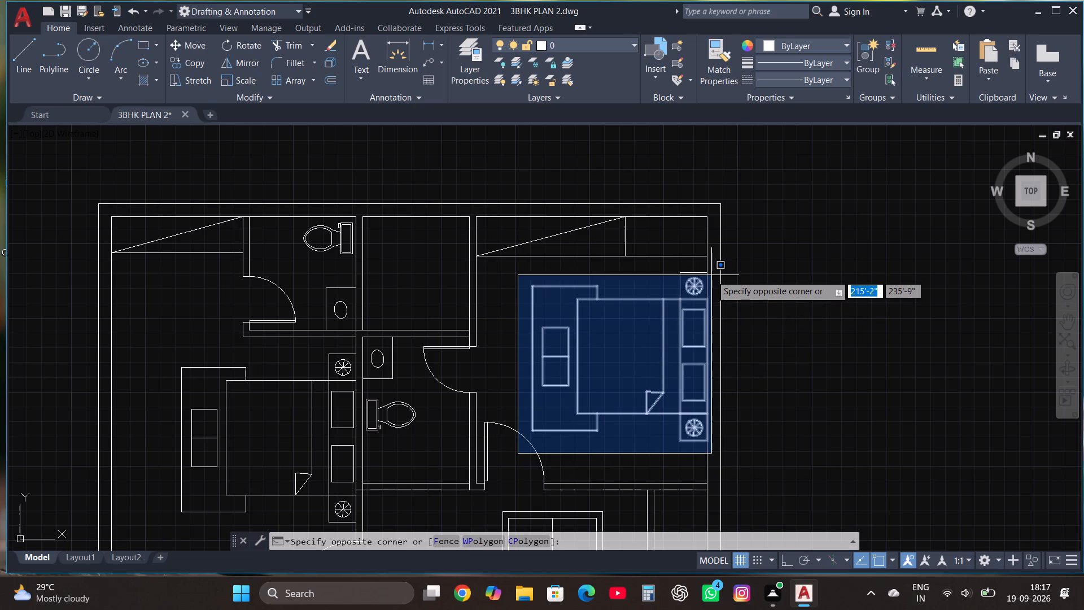
click(713, 269)
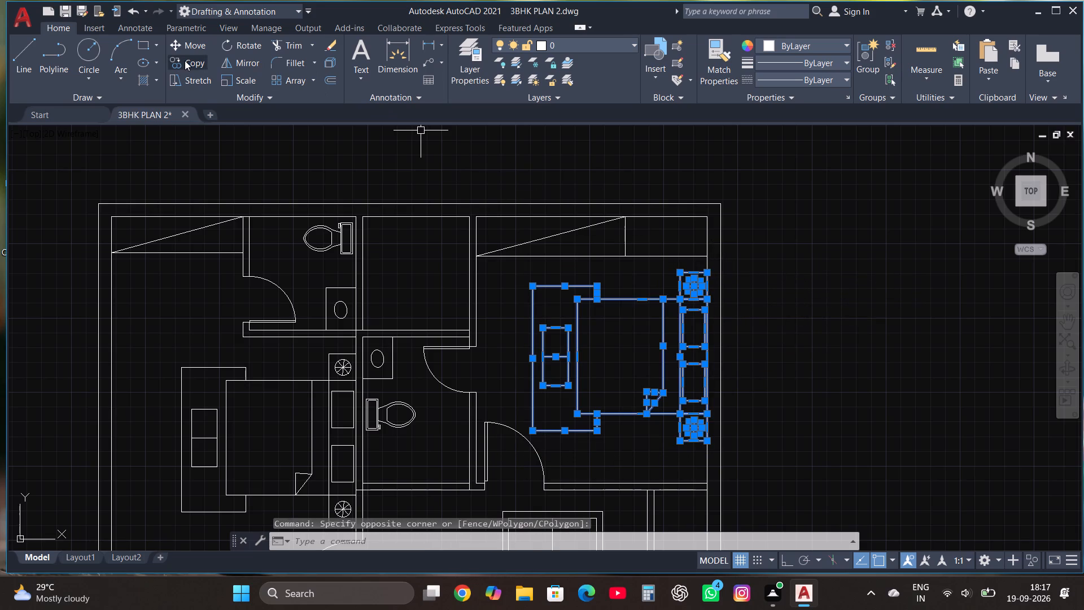
click(185, 60)
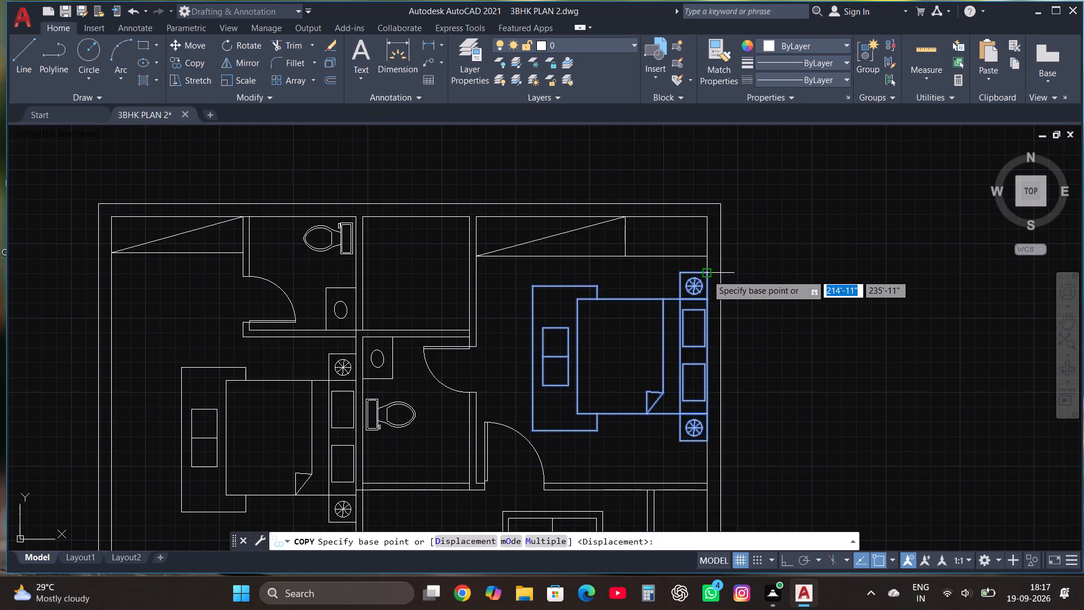
click(707, 274)
scroll(705, 274, down, 4)
scroll(703, 403, up, 4)
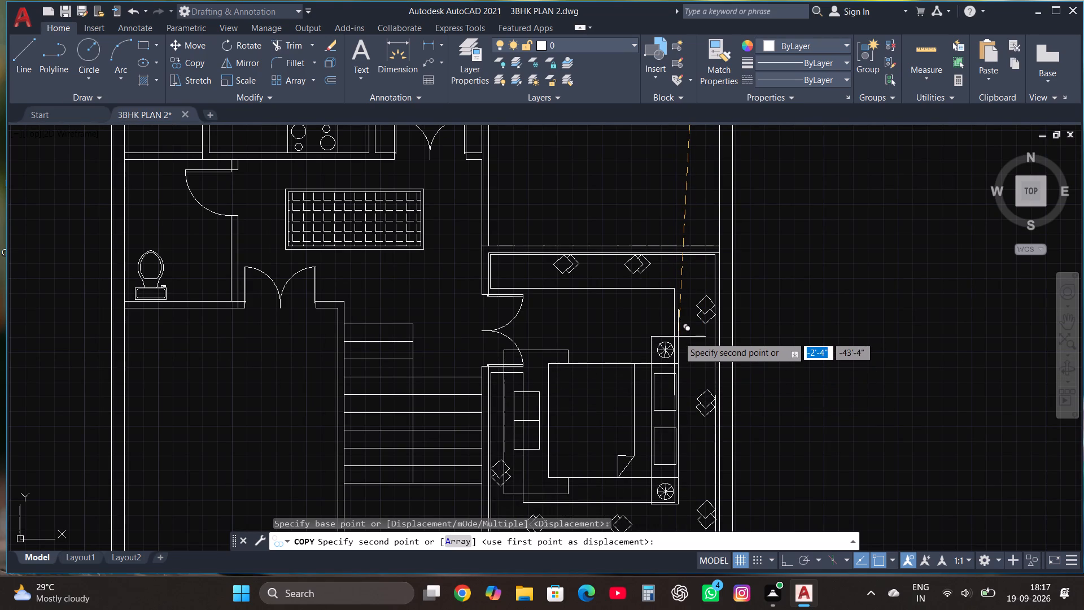
scroll(617, 304, down, 2)
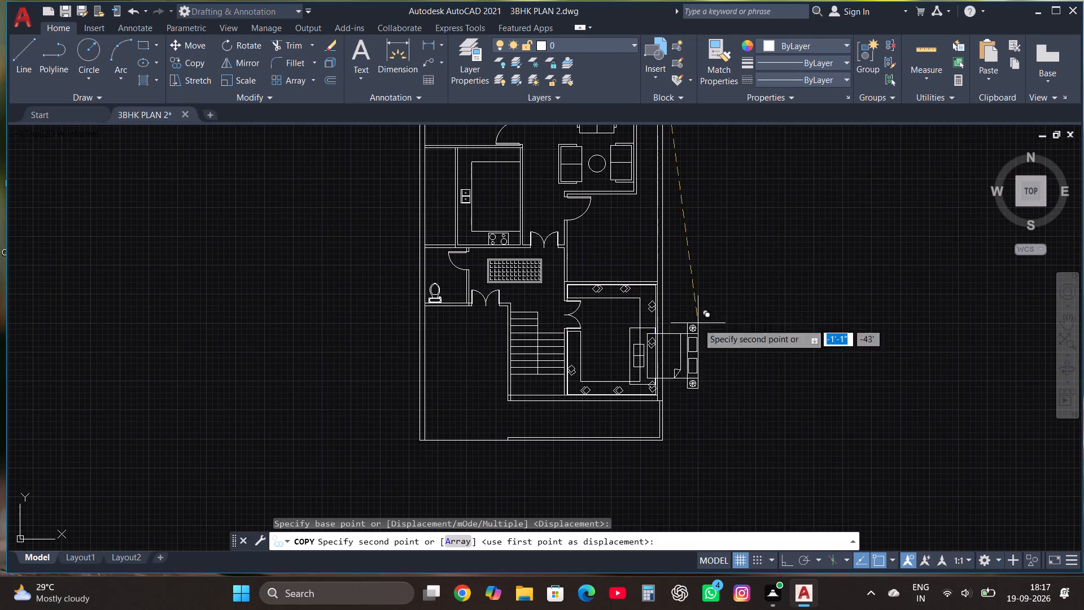
click(829, 301)
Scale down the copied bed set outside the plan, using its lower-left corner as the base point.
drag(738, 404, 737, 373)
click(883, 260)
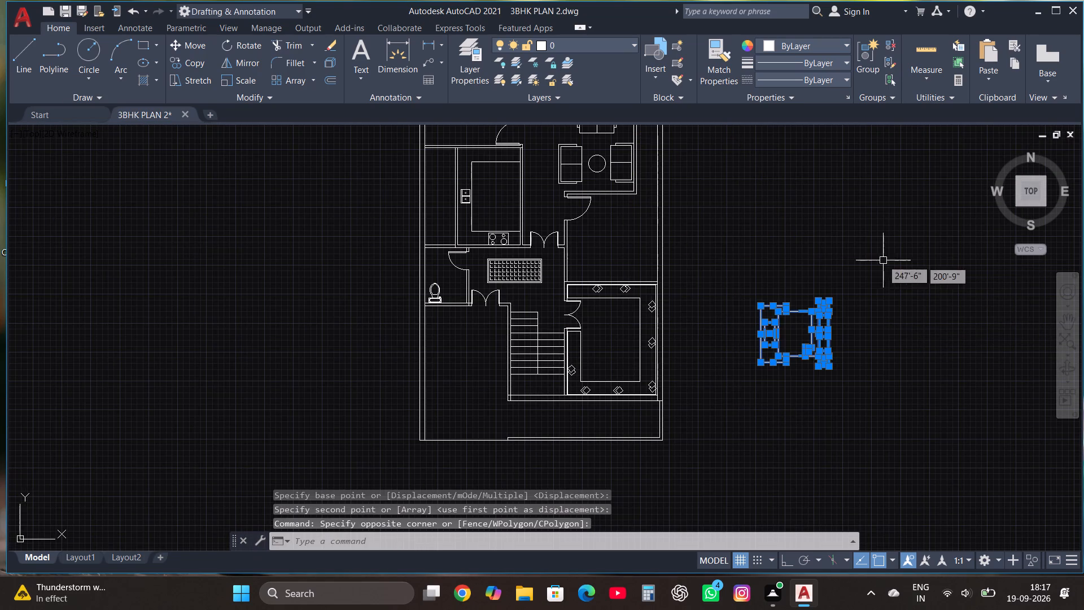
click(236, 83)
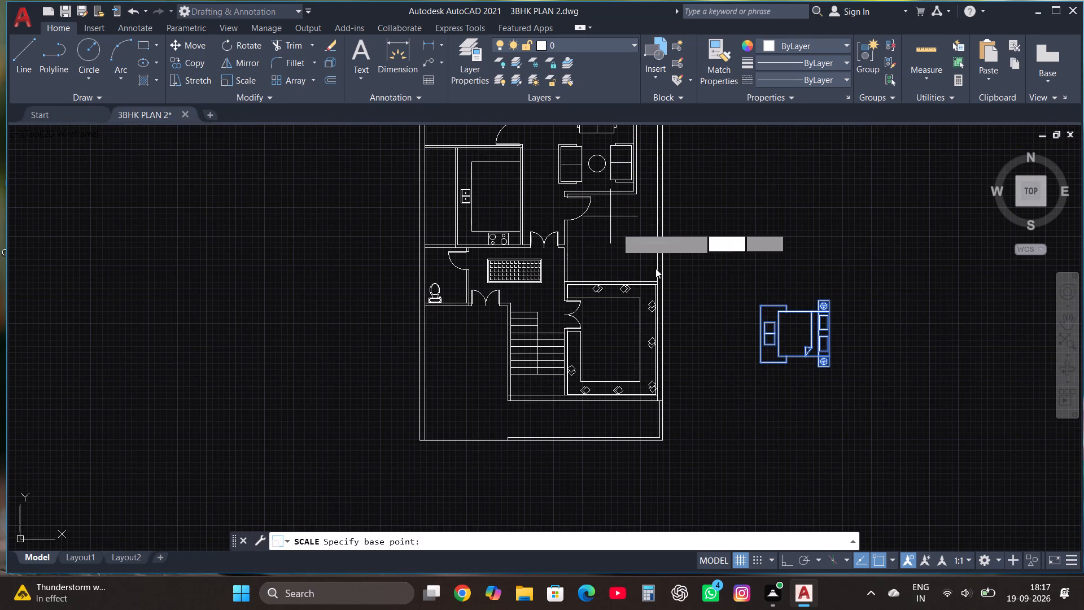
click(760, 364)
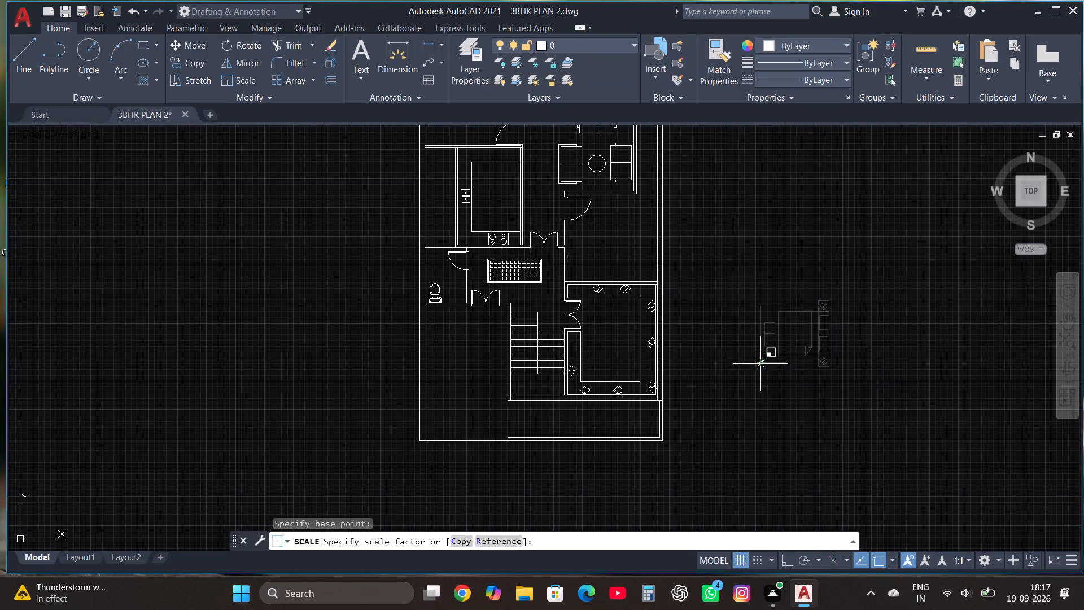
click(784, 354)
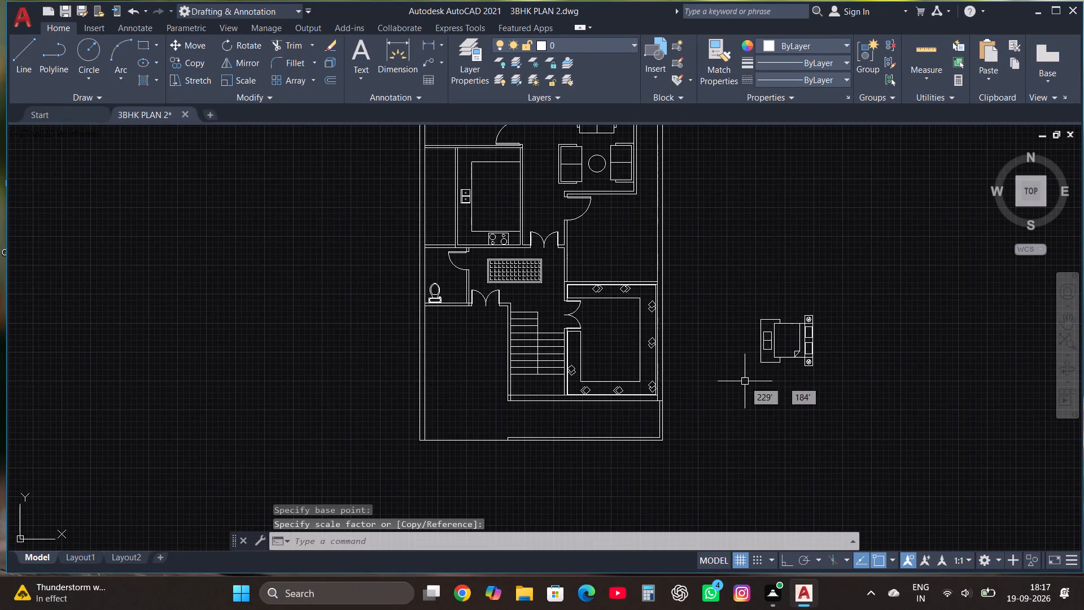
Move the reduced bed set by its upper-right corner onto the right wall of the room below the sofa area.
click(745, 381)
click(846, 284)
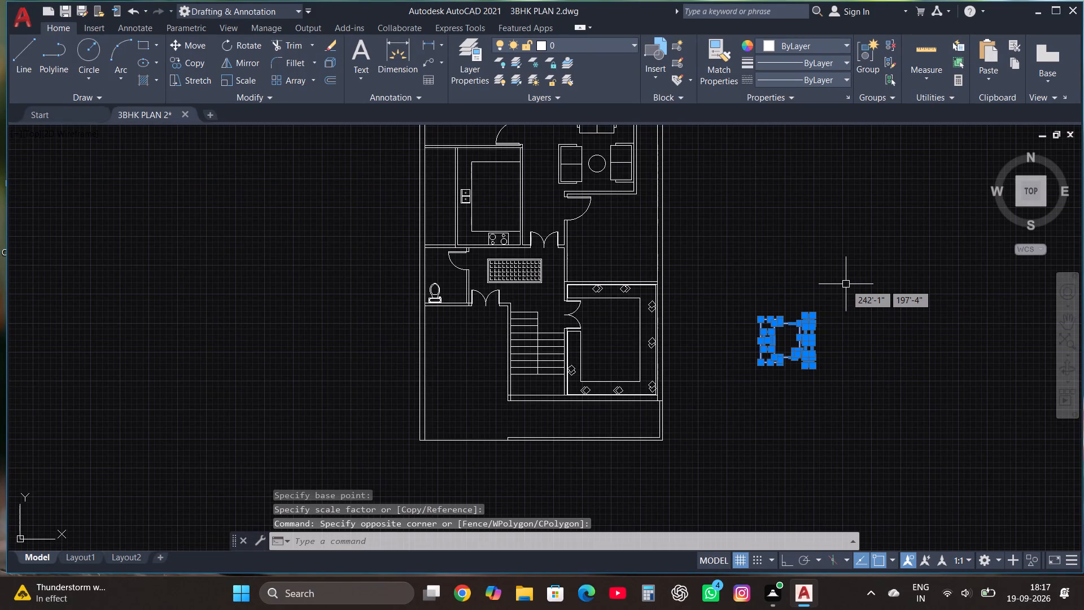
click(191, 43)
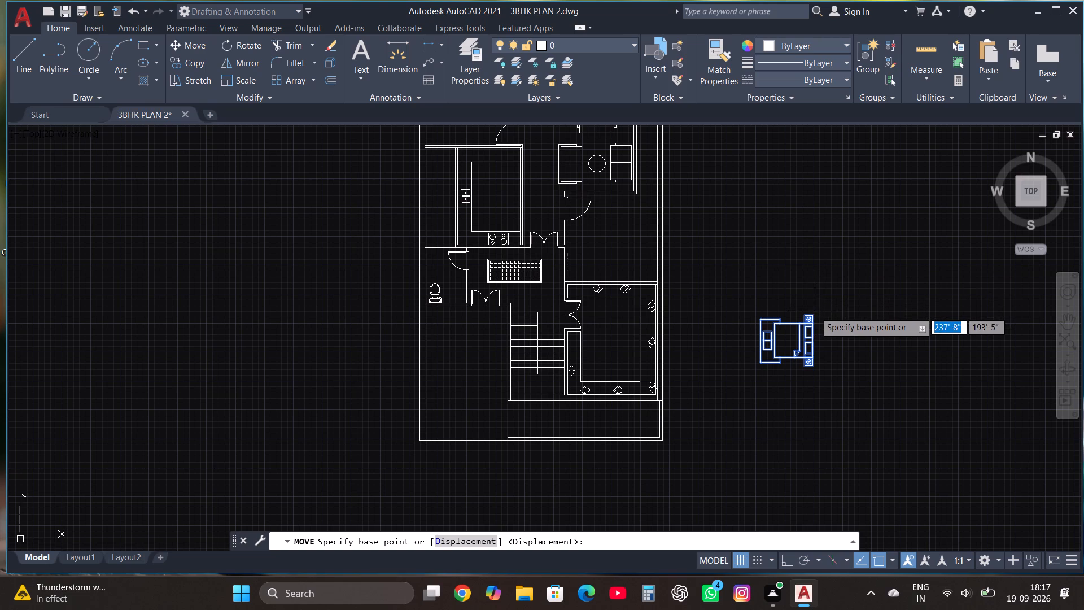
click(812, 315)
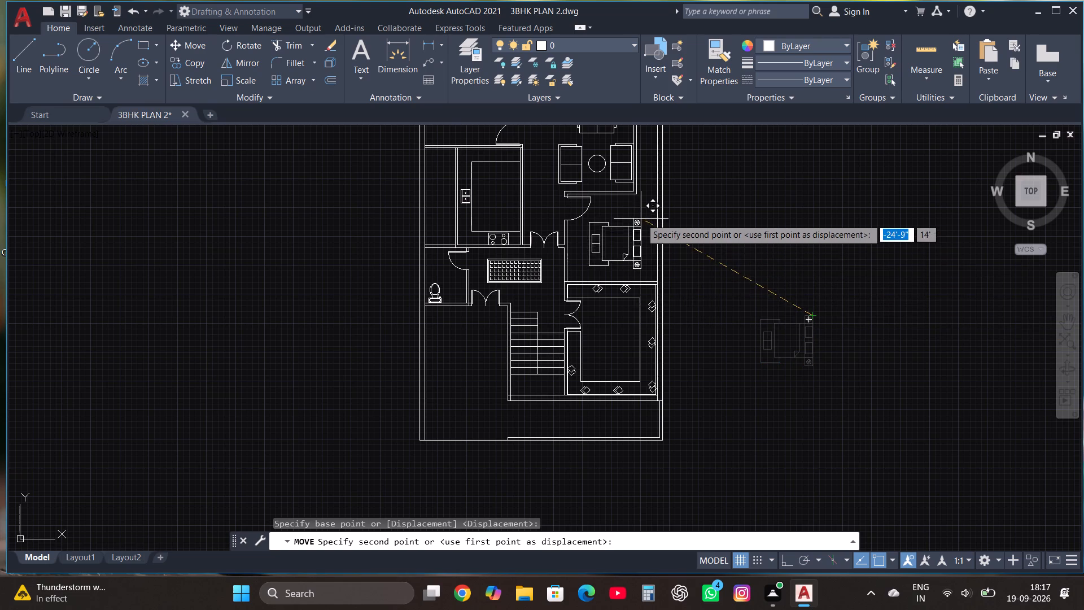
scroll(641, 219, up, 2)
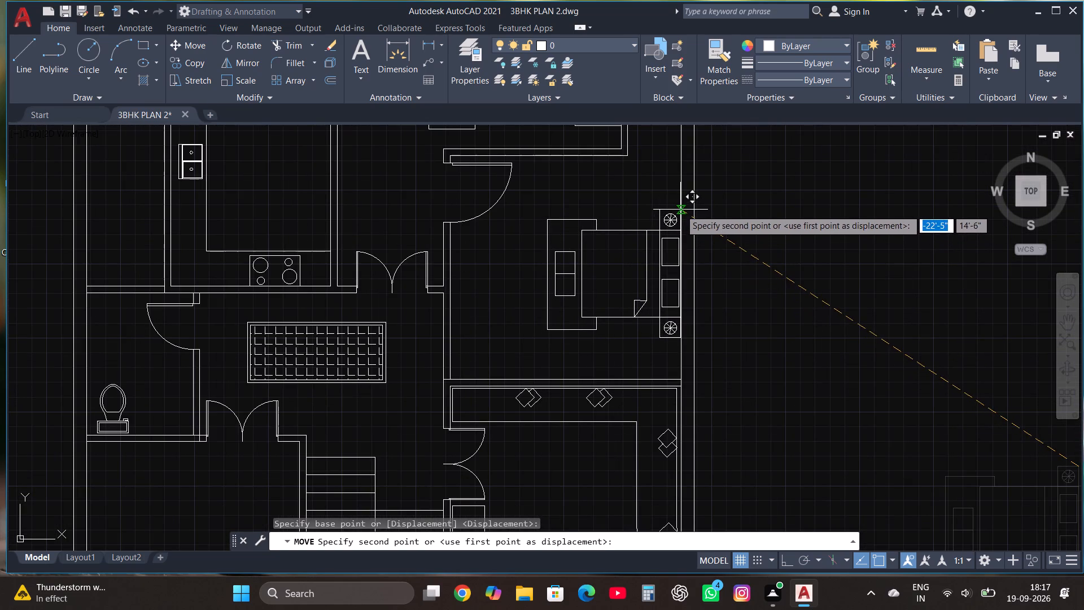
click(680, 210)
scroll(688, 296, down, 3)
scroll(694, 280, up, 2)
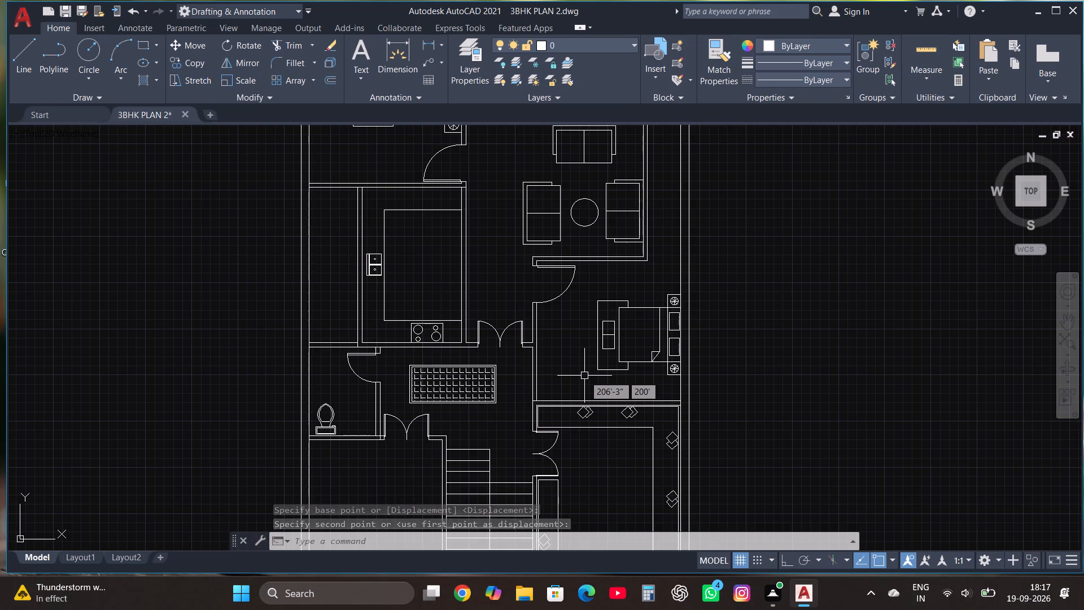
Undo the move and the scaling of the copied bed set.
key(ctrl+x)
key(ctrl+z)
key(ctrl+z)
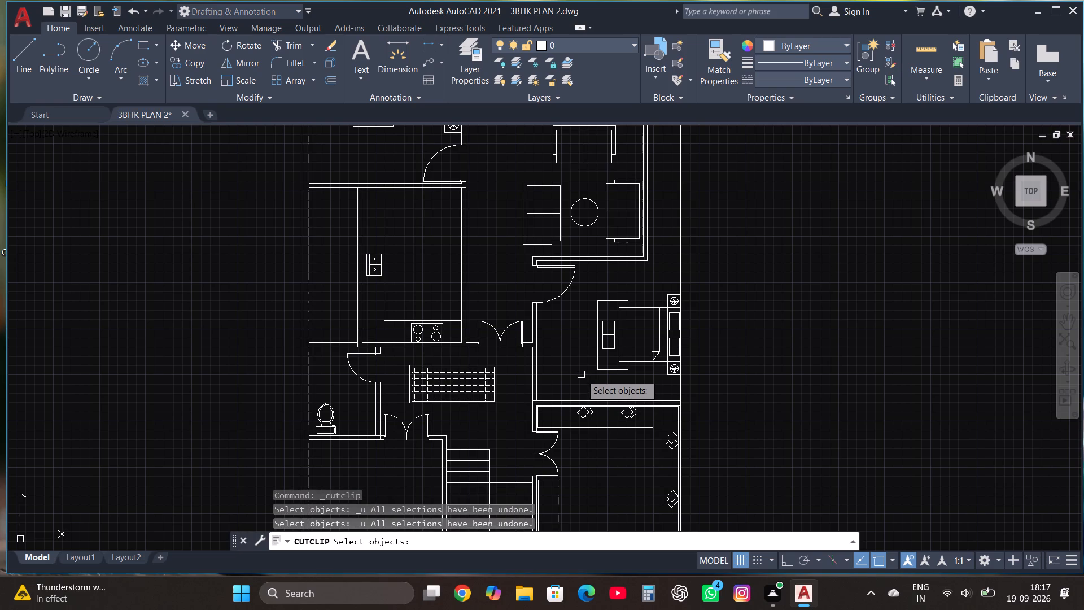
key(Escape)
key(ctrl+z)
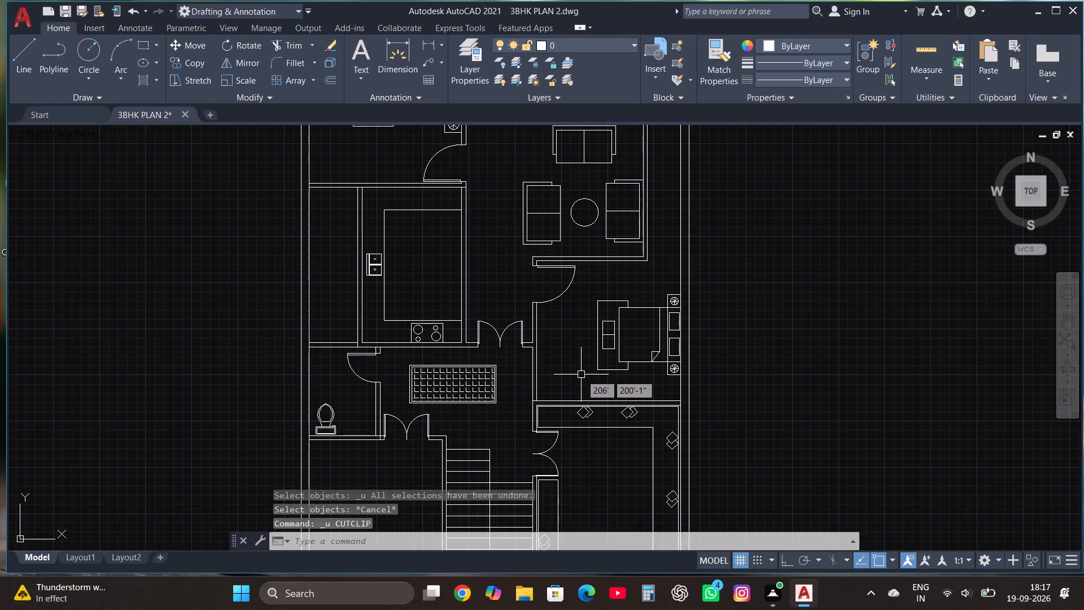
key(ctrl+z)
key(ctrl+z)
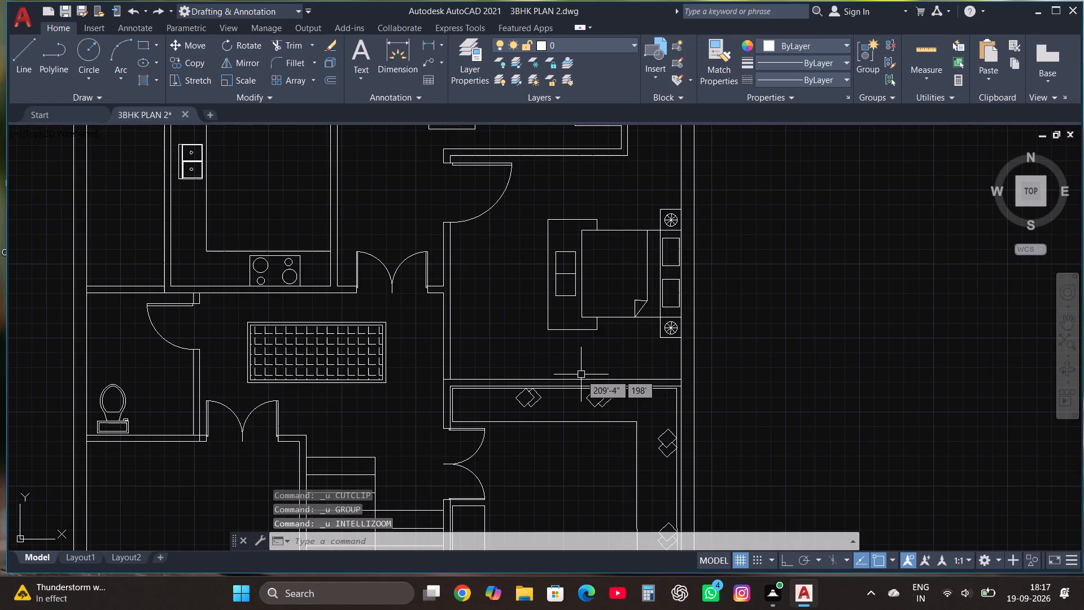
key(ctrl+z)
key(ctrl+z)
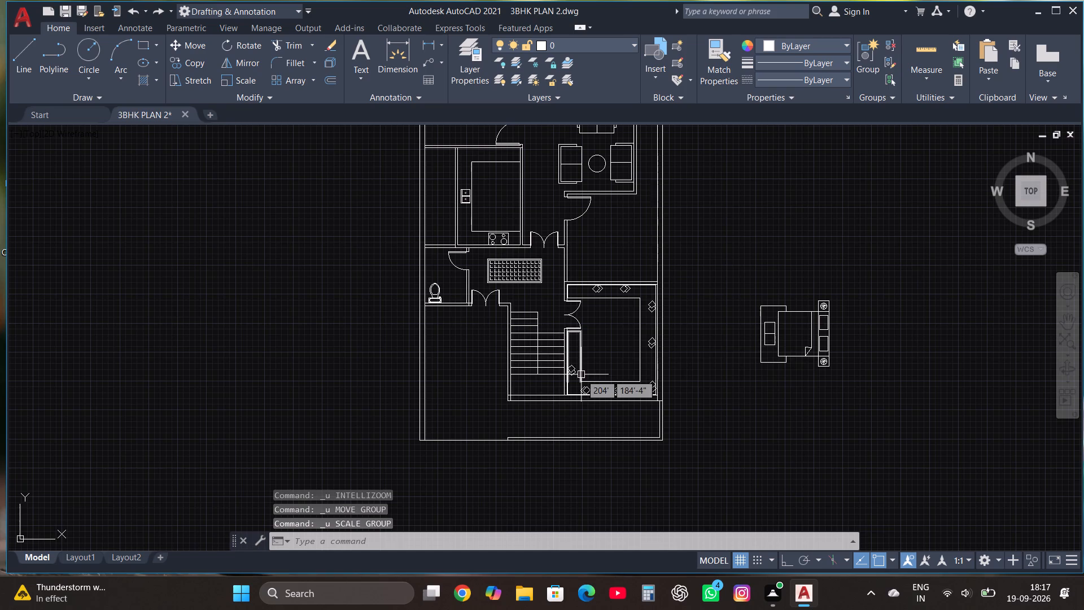
Move the copied bed set by its upper-right corner onto the right wall of the room below the sofa area.
click(742, 369)
click(851, 271)
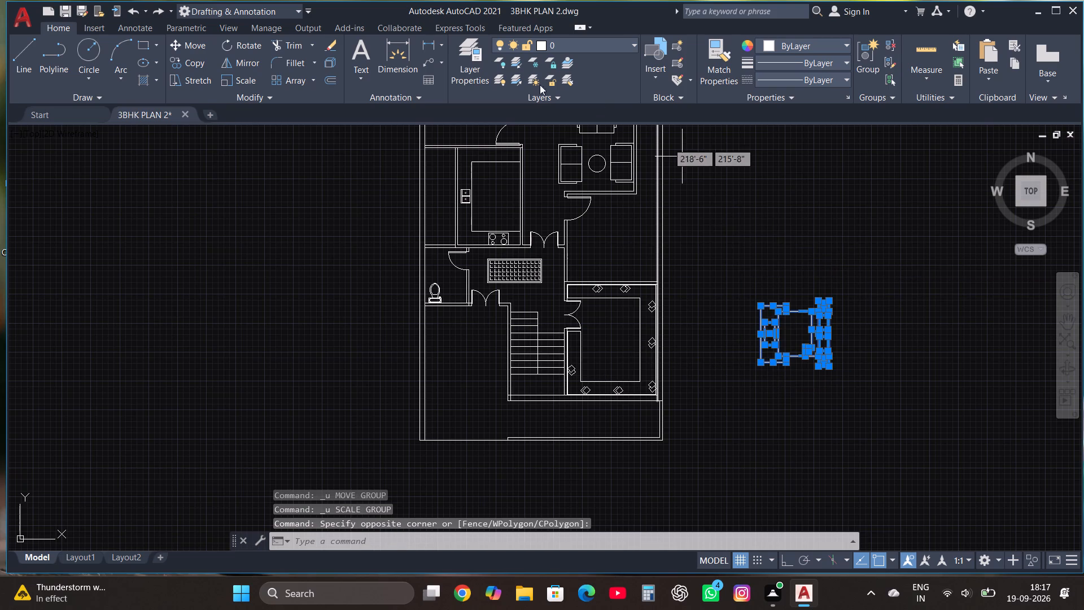
click(189, 40)
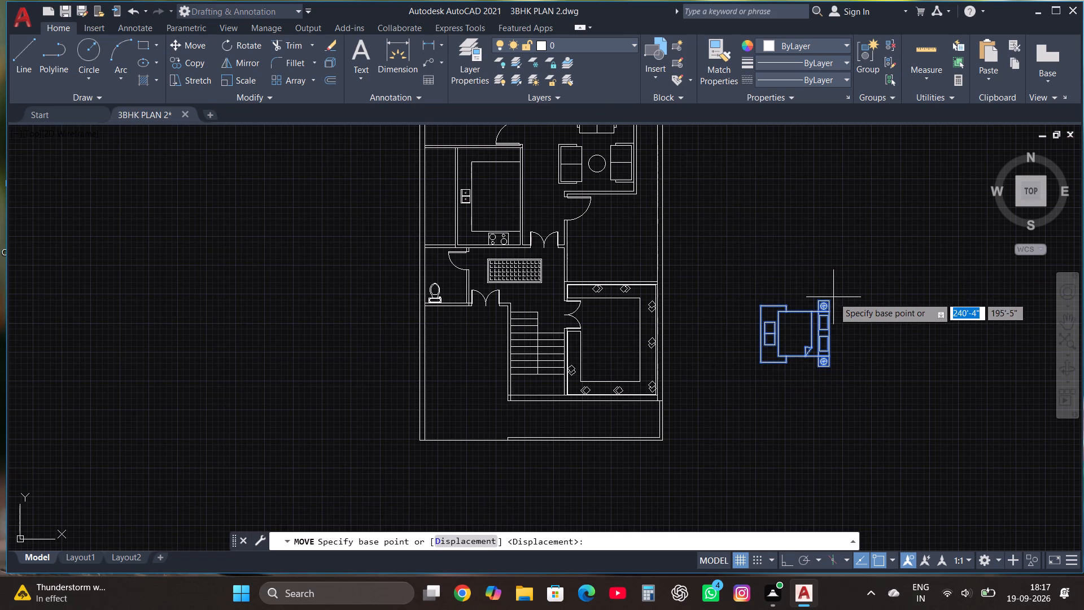
click(831, 302)
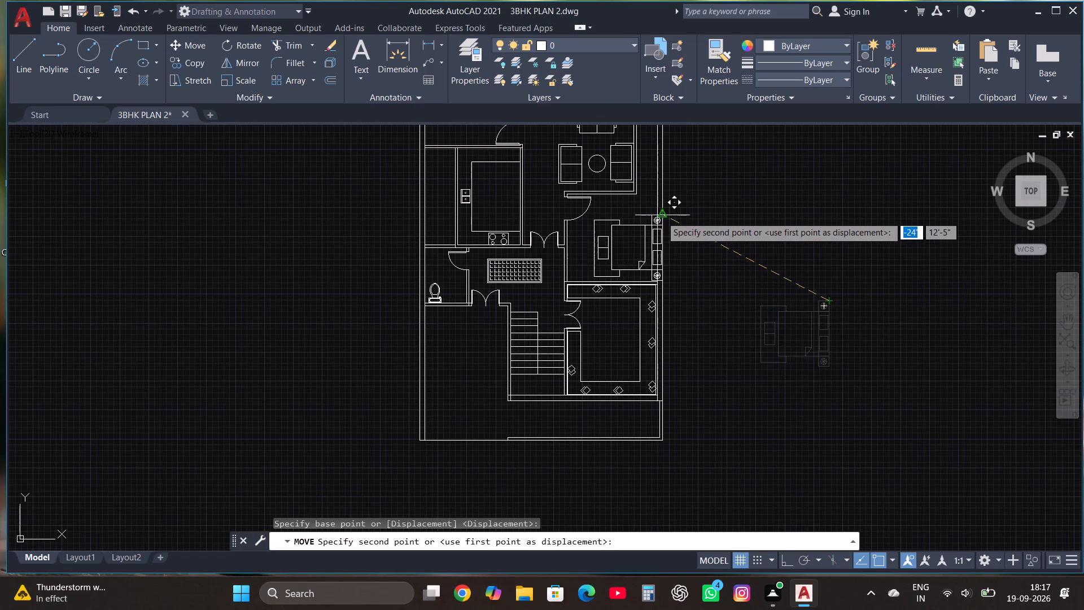
scroll(658, 216, up, 3)
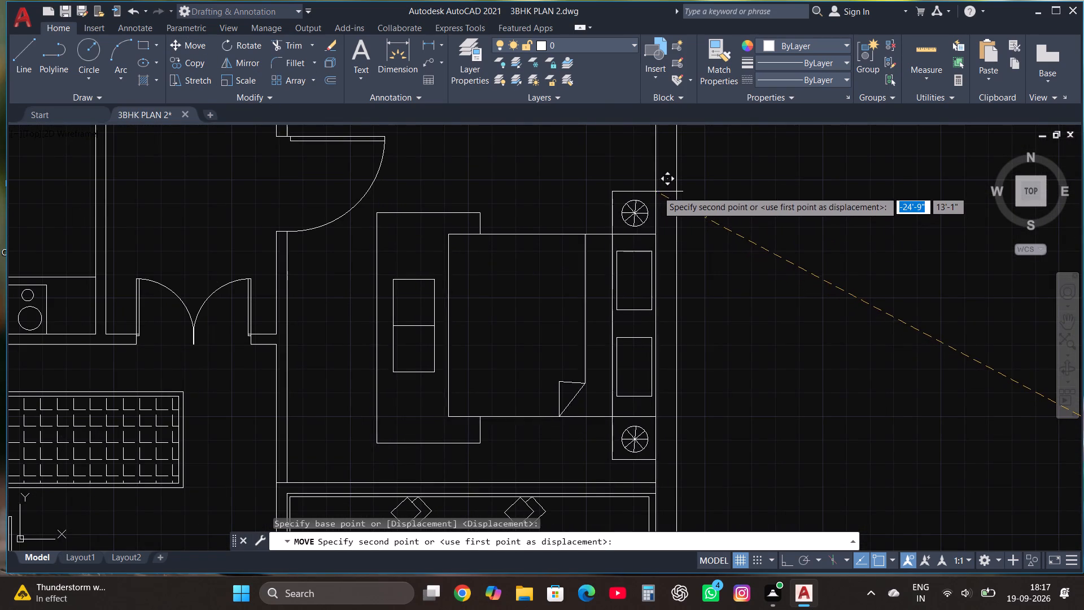
click(655, 189)
scroll(670, 232, down, 2)
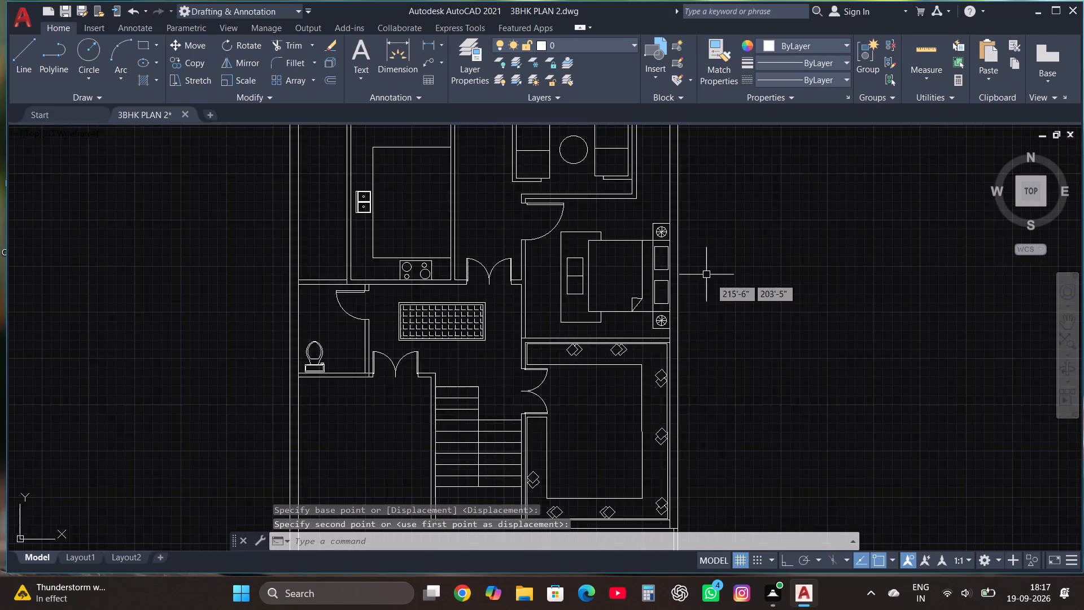
Draw a thin rectangle about 4" by 2'-8" against the left wall of that bedroom, facing the bed.
scroll(714, 281, down, 1)
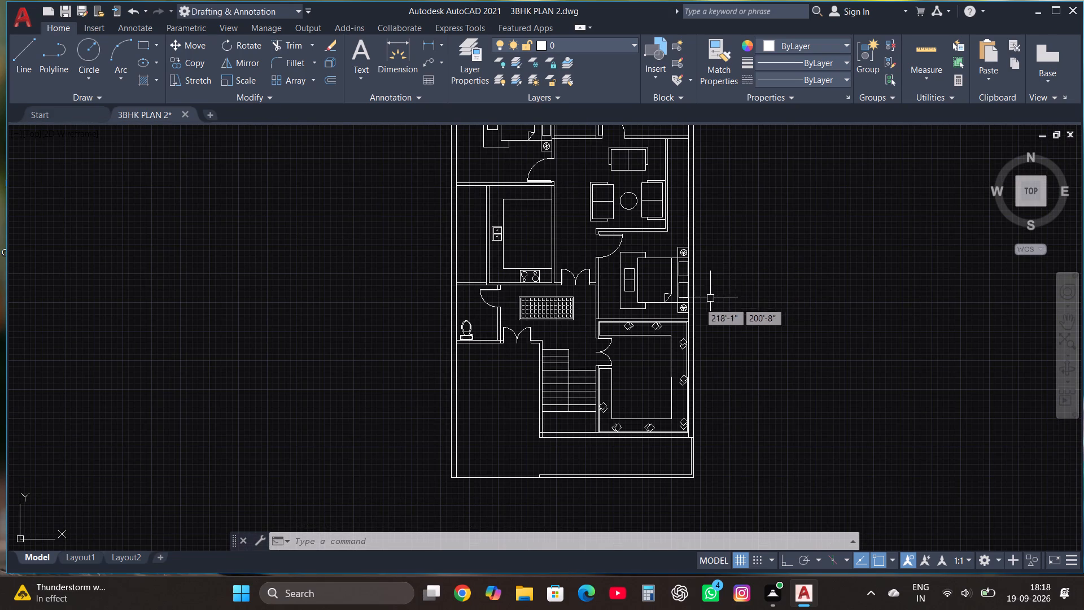
scroll(620, 284, up, 3)
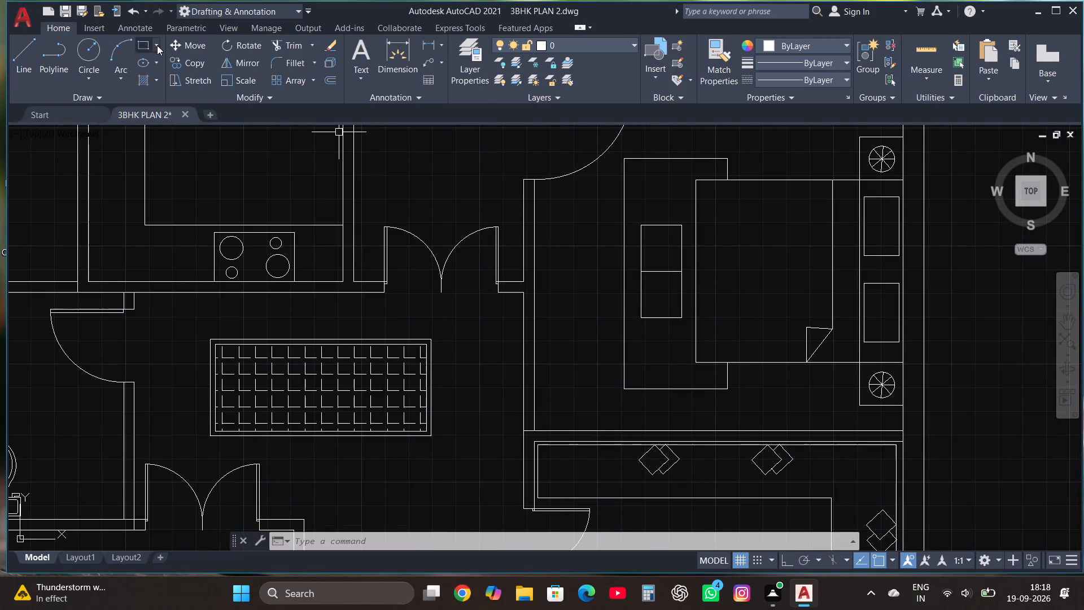
click(145, 43)
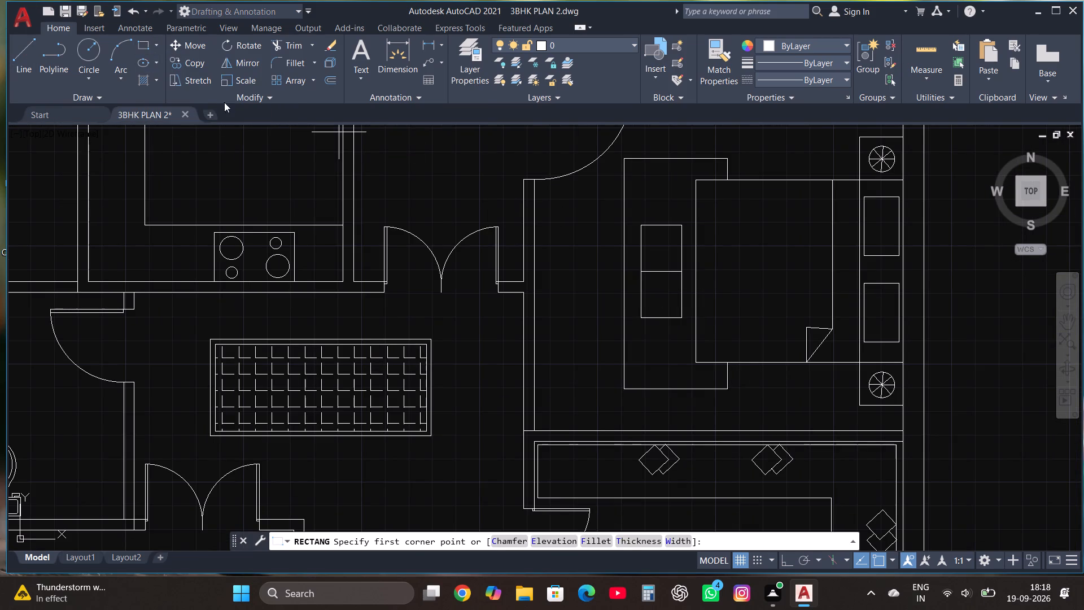
scroll(487, 285, up, 1)
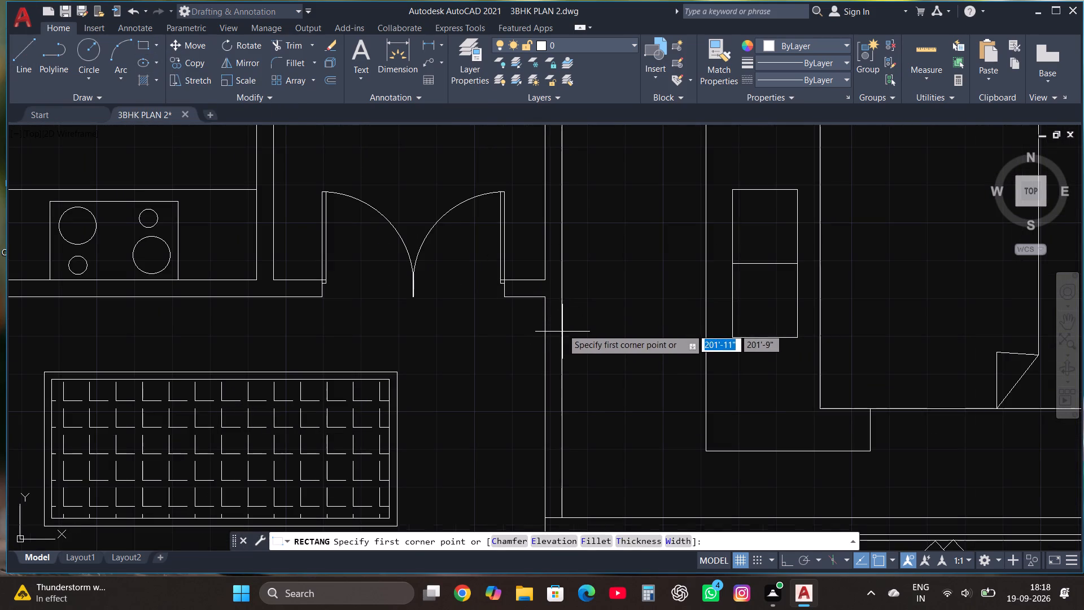
click(563, 327)
scroll(588, 302, down, 1)
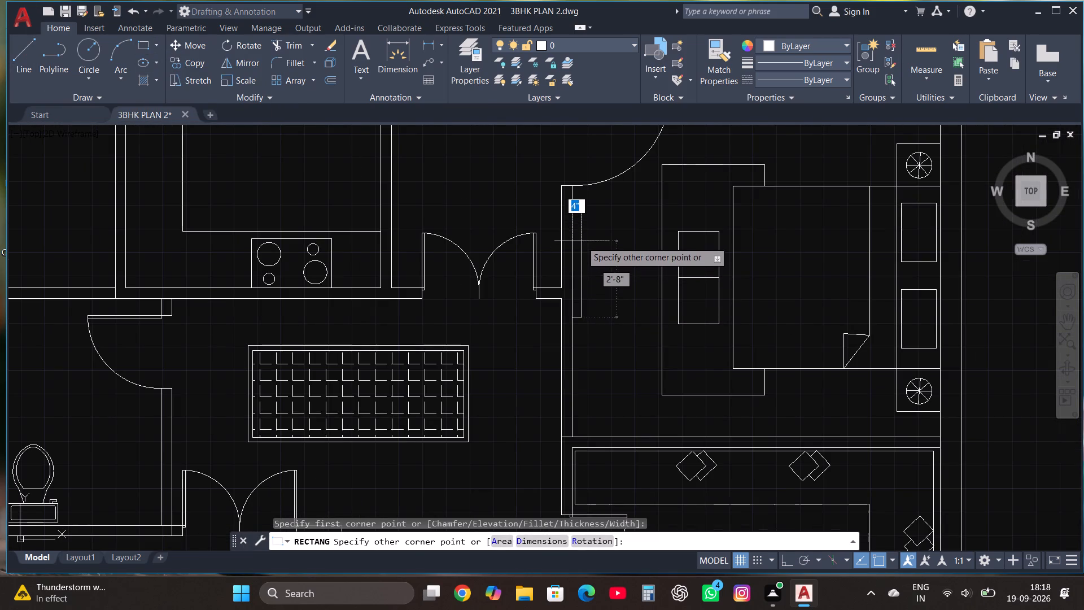
click(582, 239)
scroll(614, 352, down, 3)
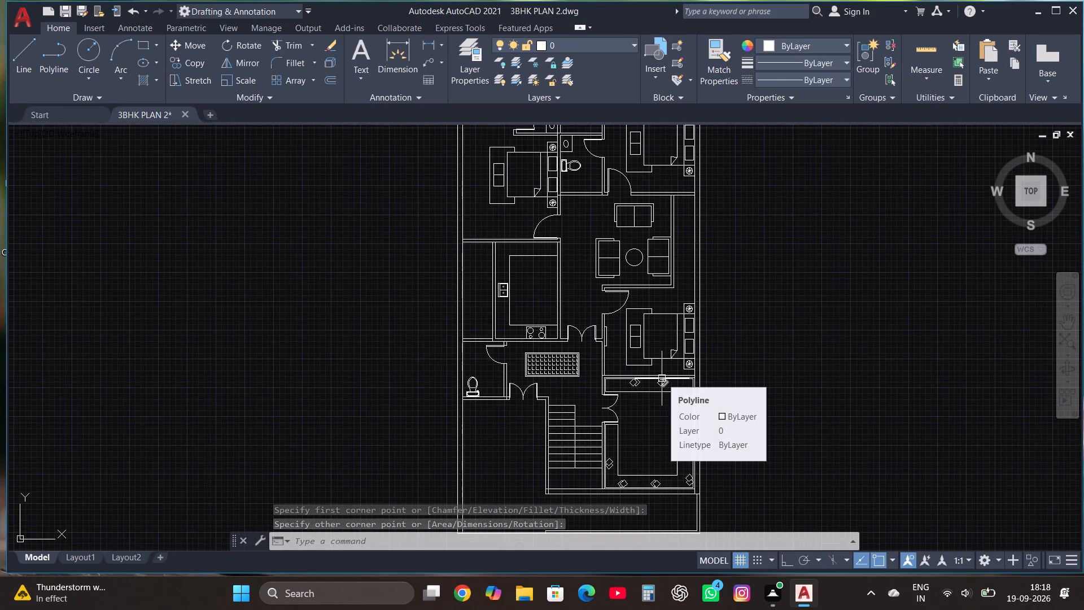
Copy the washbasin and its counter from the upper-left toilet into the upper-left corner of the toilet below the kitchen.
scroll(636, 371, down, 1)
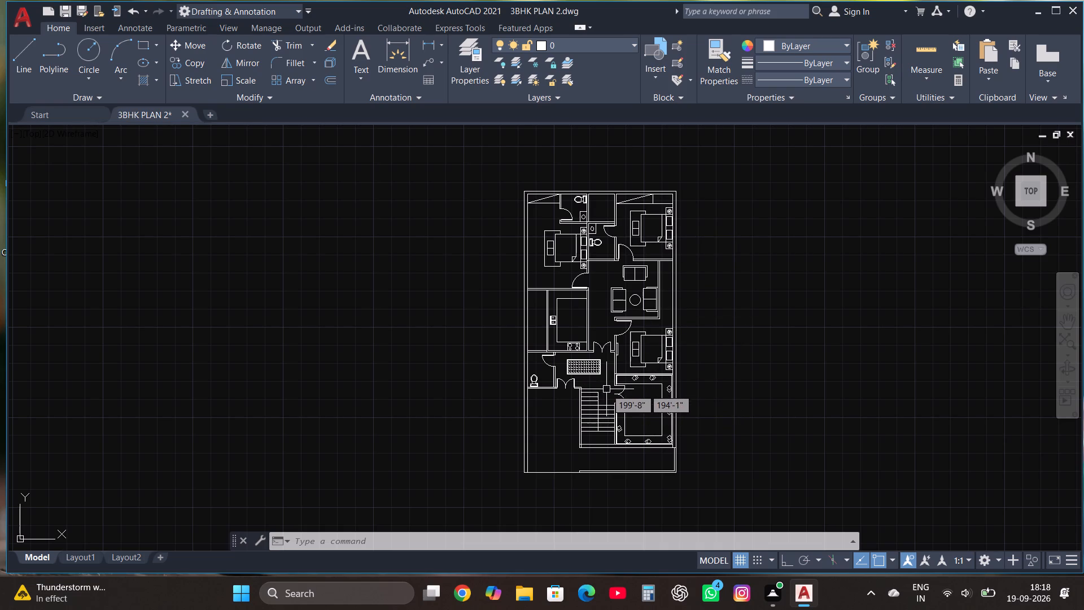
scroll(606, 382, up, 1)
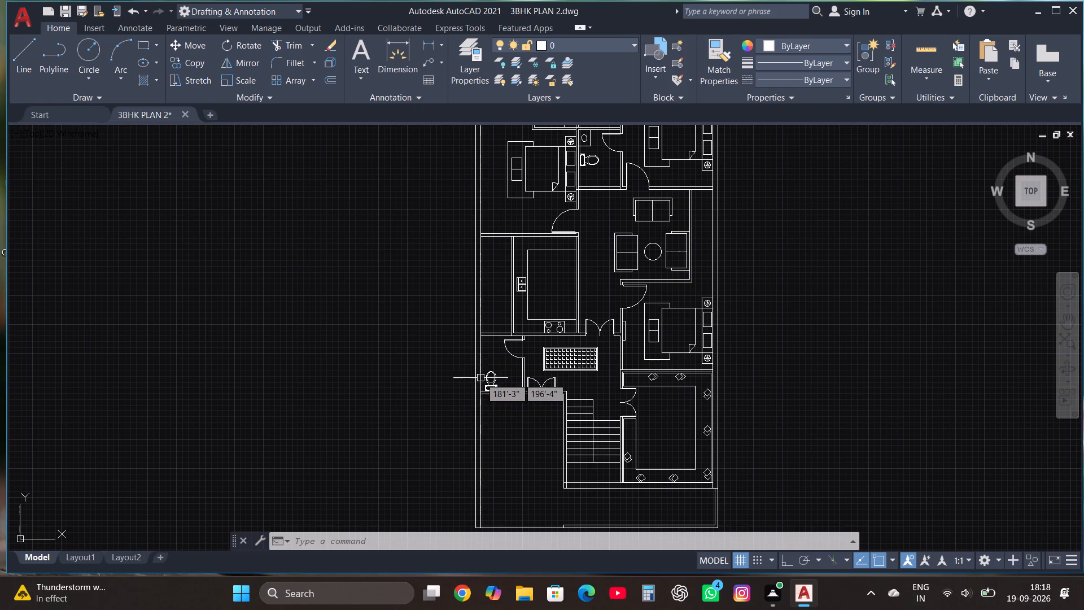
scroll(504, 350, up, 3)
scroll(504, 350, down, 3)
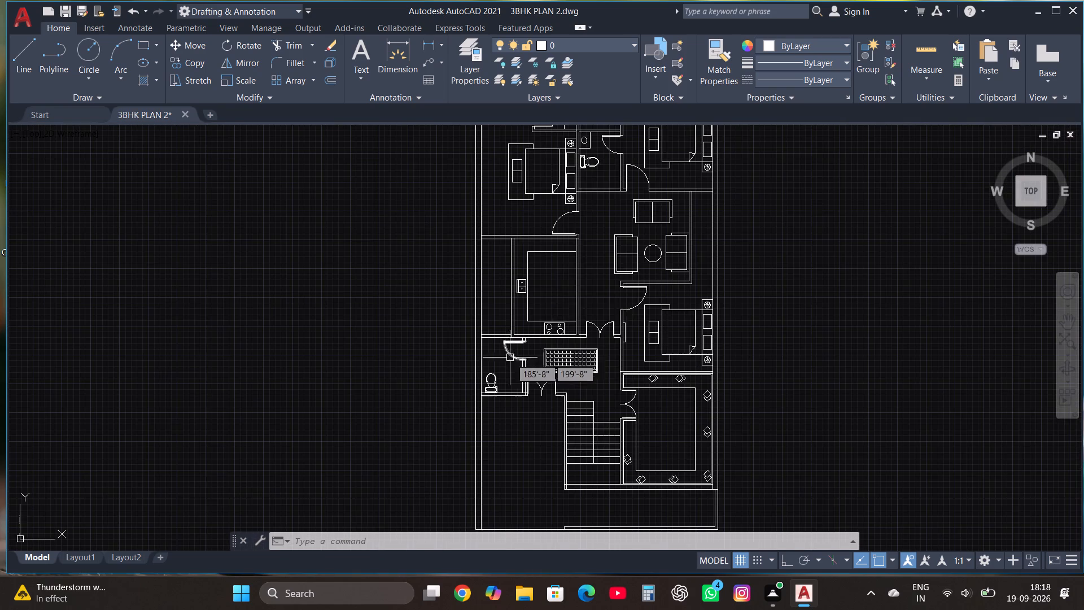
scroll(572, 185, up, 2)
scroll(572, 185, down, 1)
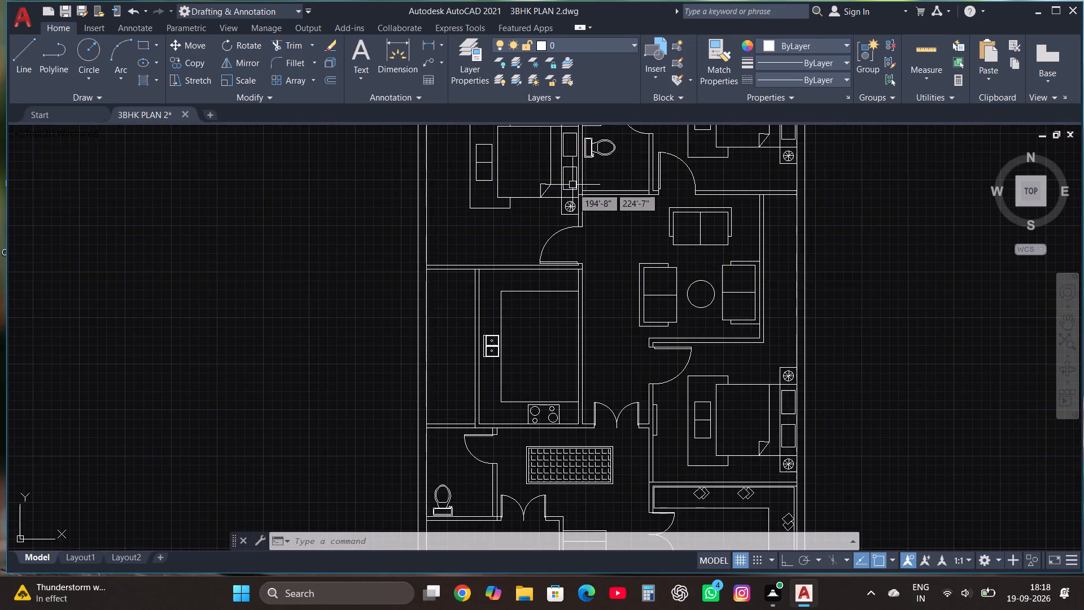
scroll(575, 266, down, 1)
scroll(561, 316, down, 2)
scroll(560, 241, up, 5)
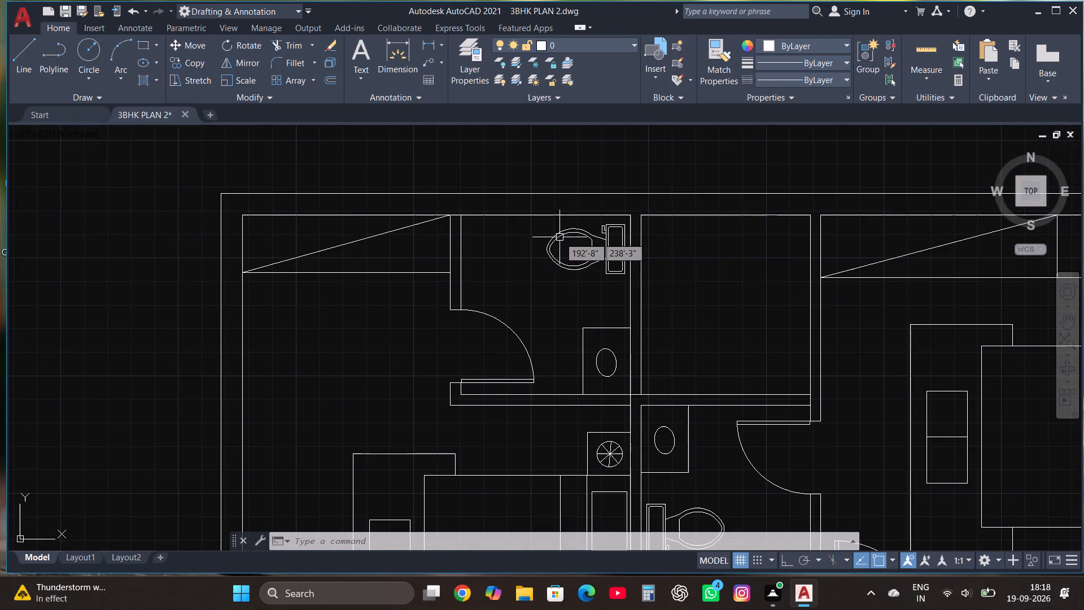
click(579, 414)
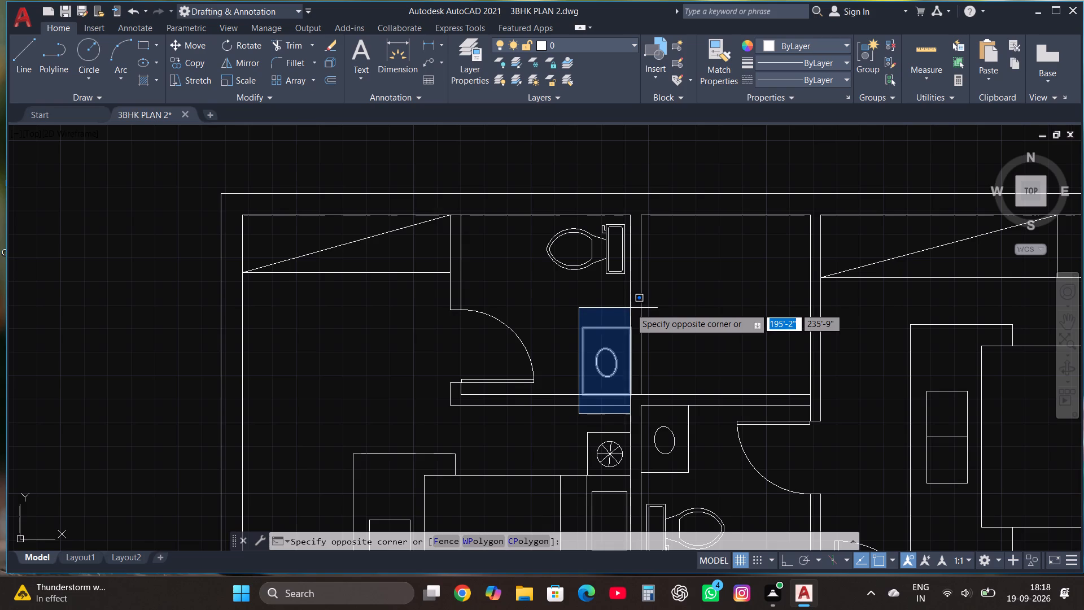
click(633, 305)
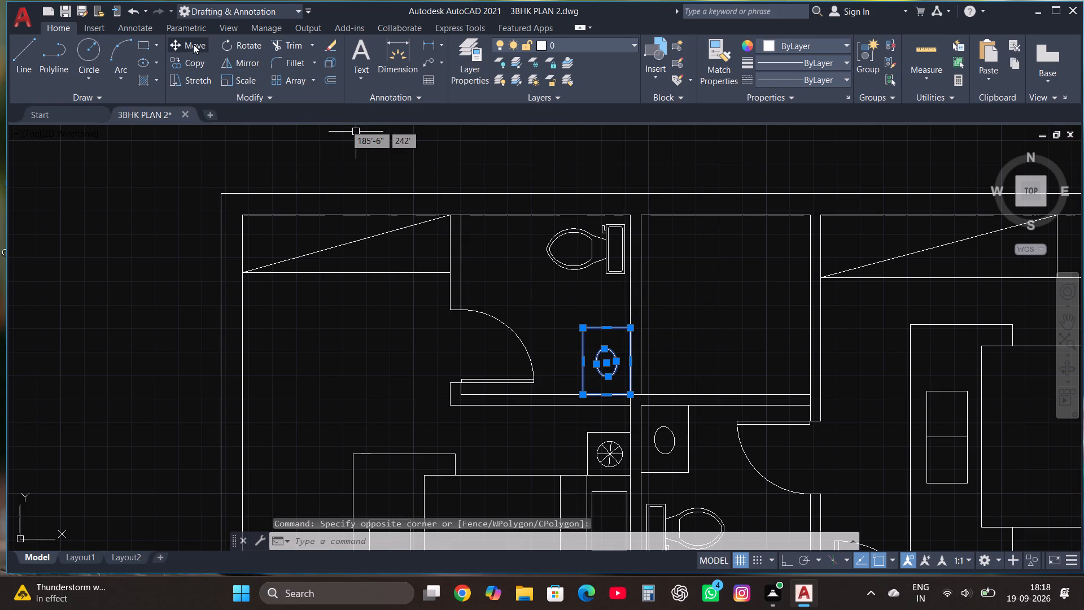
click(193, 59)
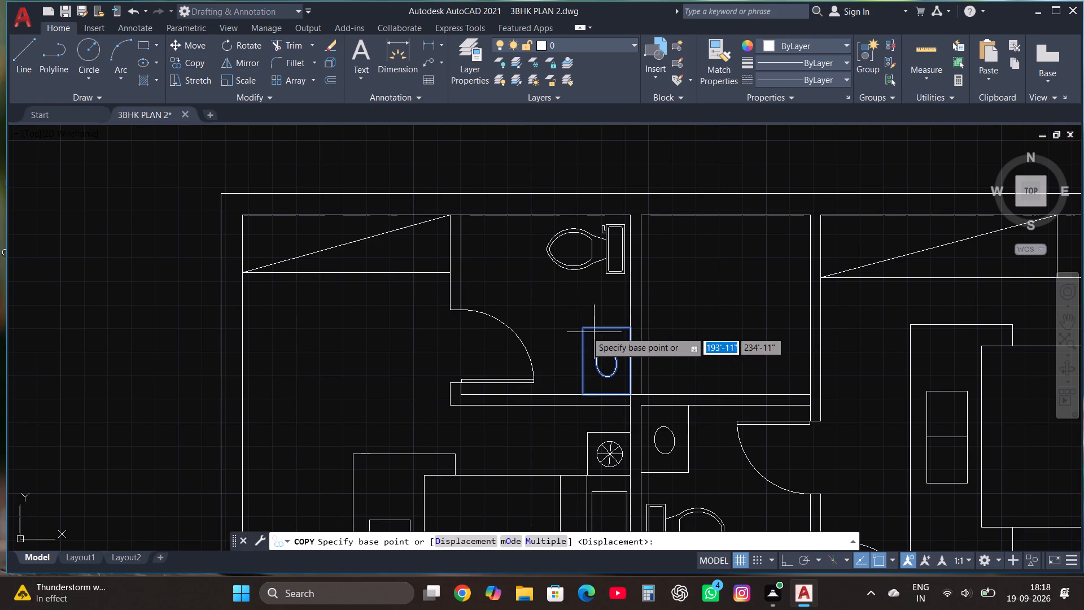
click(584, 328)
scroll(574, 265, down, 4)
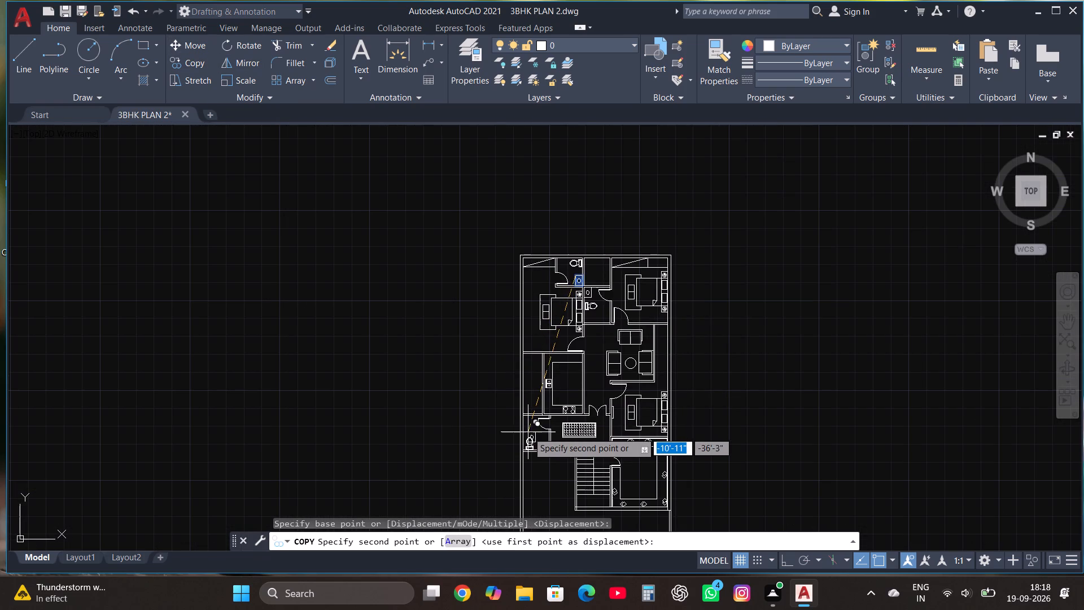
scroll(528, 433, up, 2)
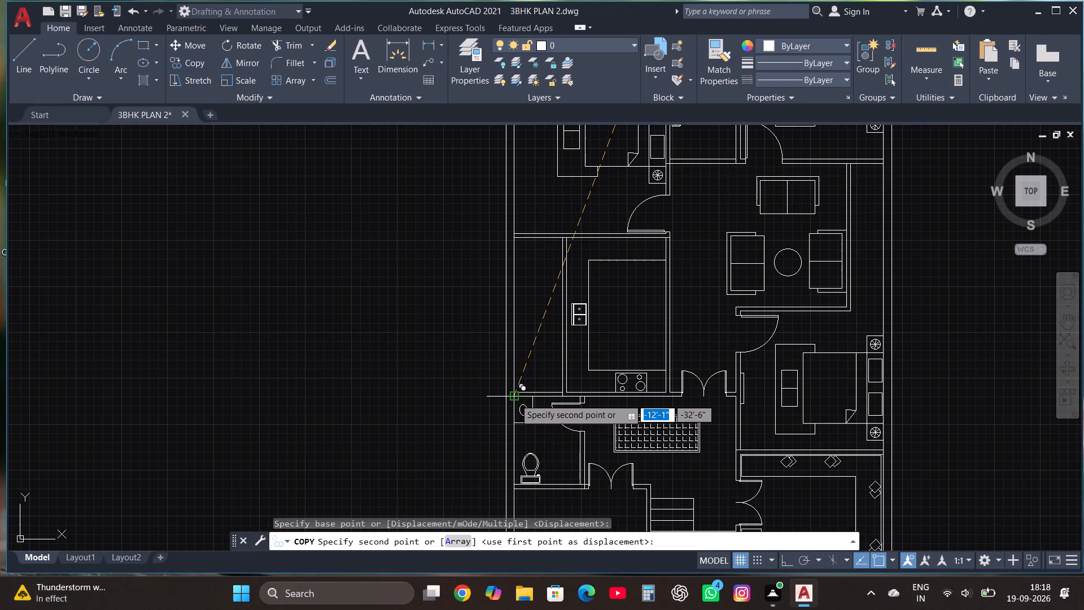
click(515, 399)
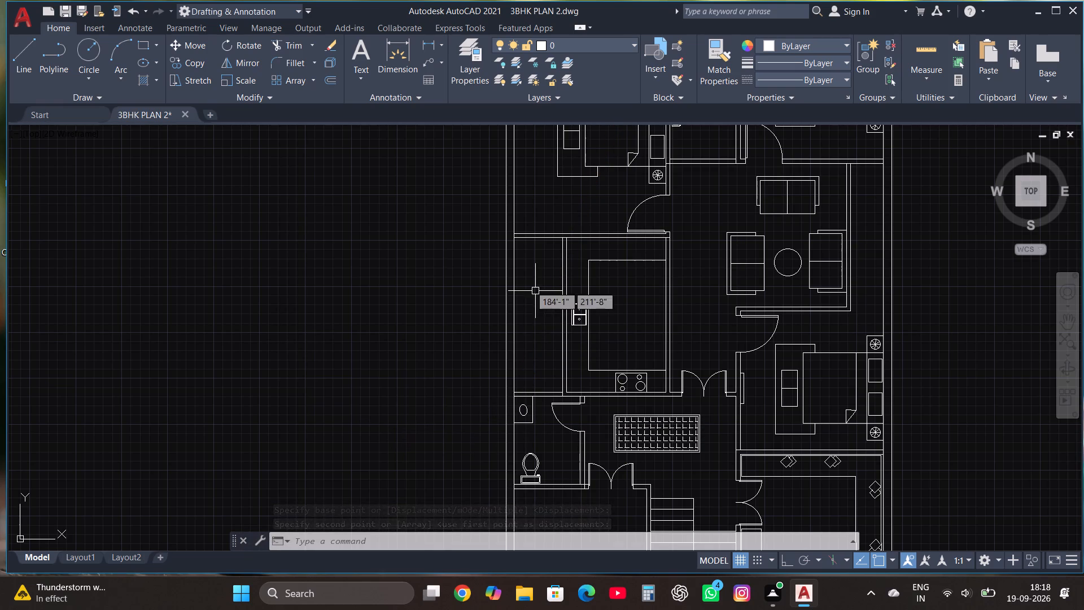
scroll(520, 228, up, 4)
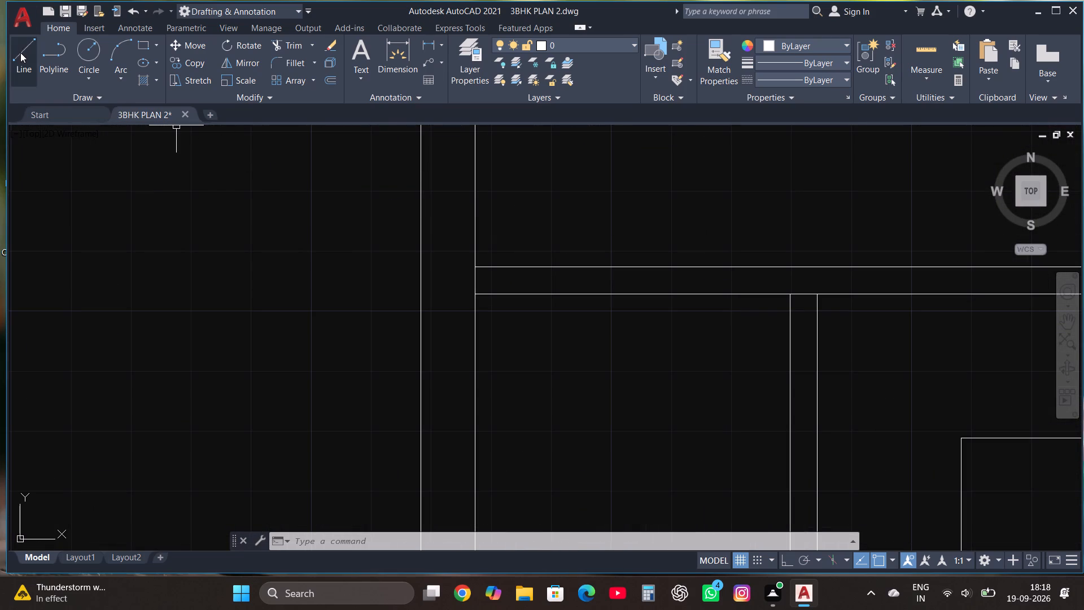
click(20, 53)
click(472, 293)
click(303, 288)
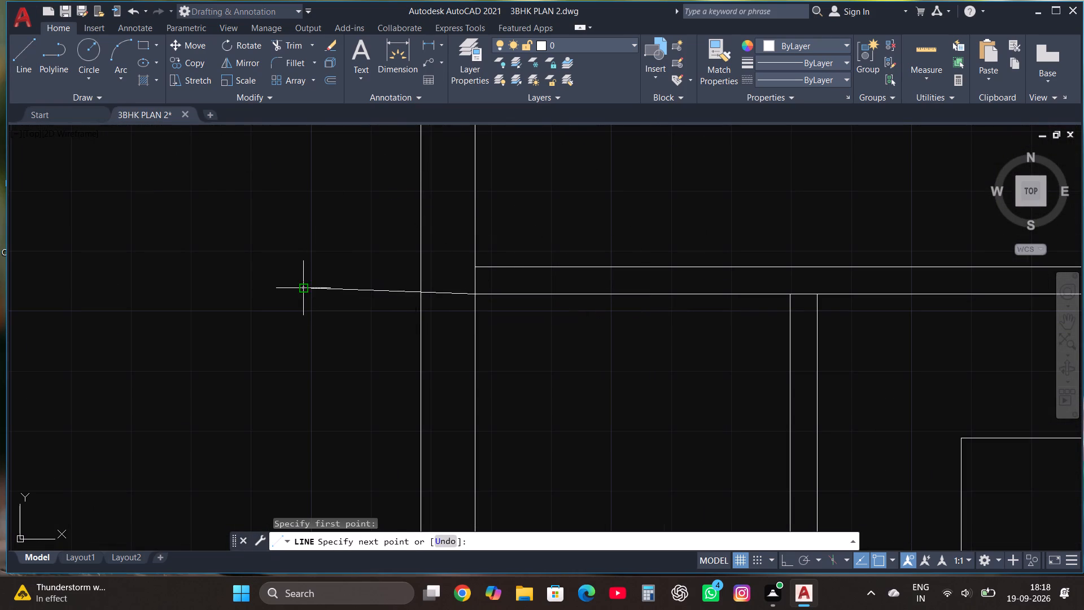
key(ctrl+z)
With ortho on, draw a horizontal line from the lower toilet's upper-left corner across the left outer wall, trimming the excess beyond its outer face.
key(F8)
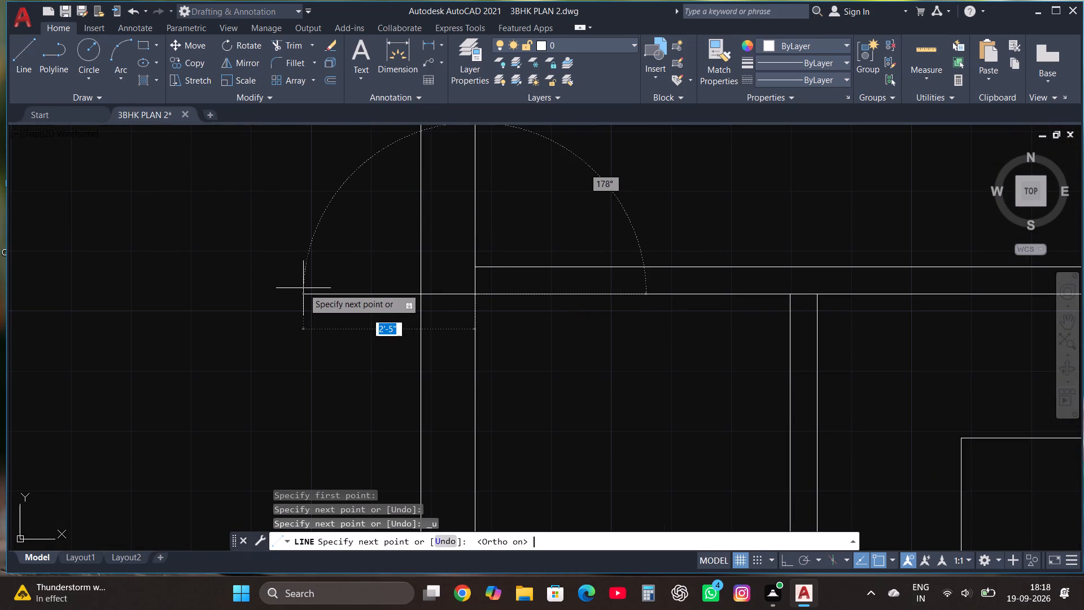
click(303, 288)
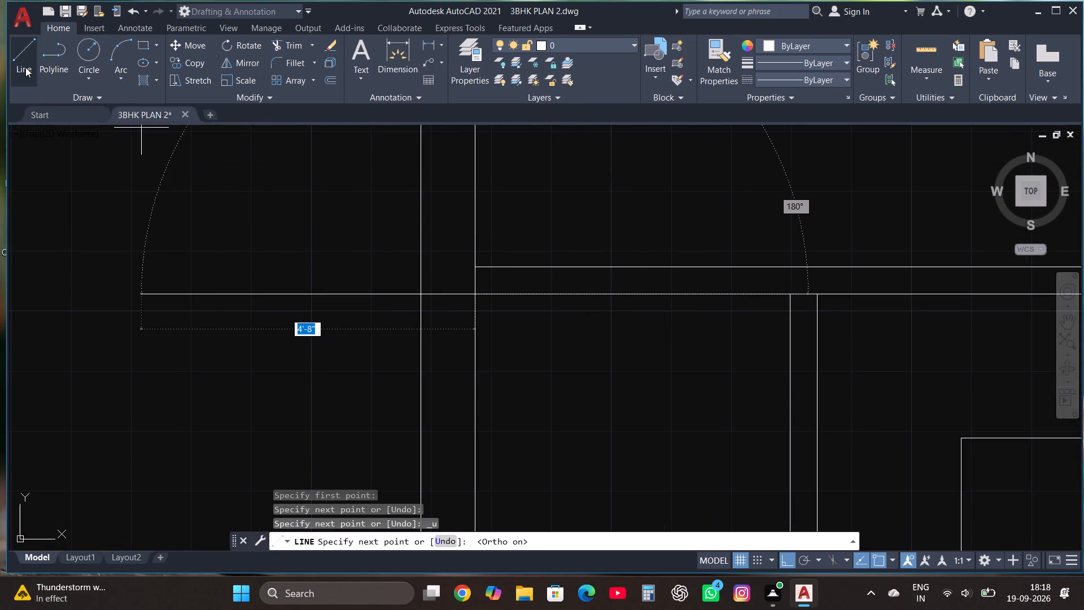
click(25, 67)
scroll(343, 236, down, 3)
scroll(477, 344, down, 2)
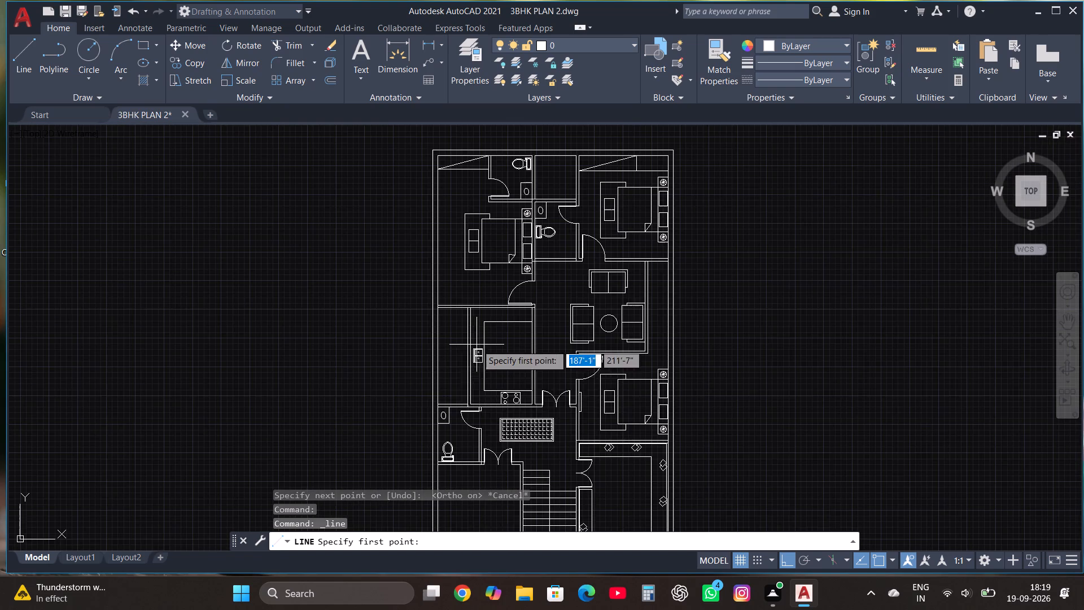
scroll(418, 425, up, 2)
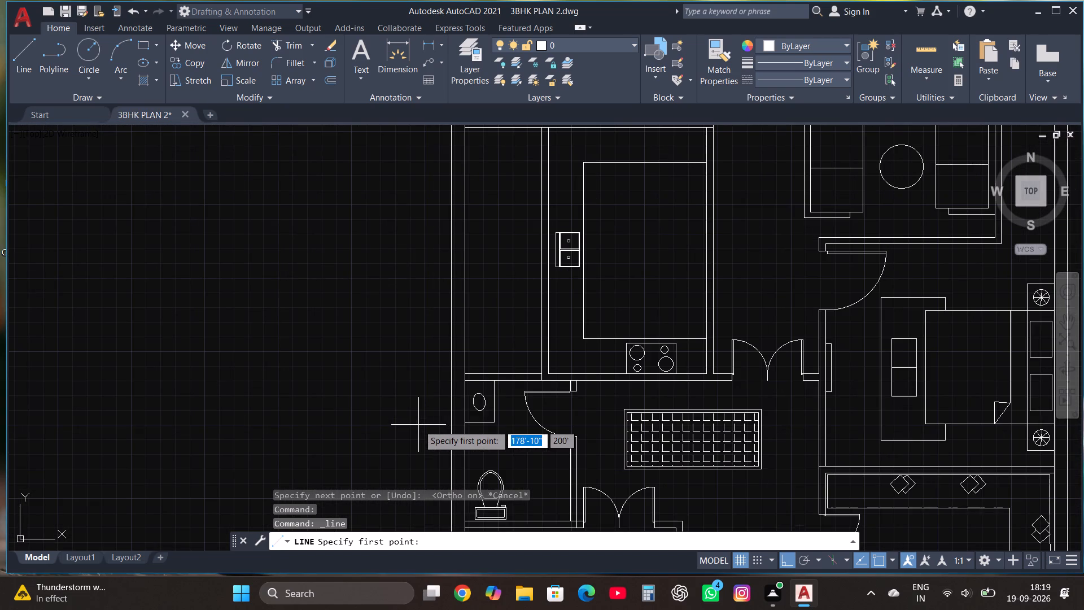
click(462, 382)
click(384, 381)
key(Escape)
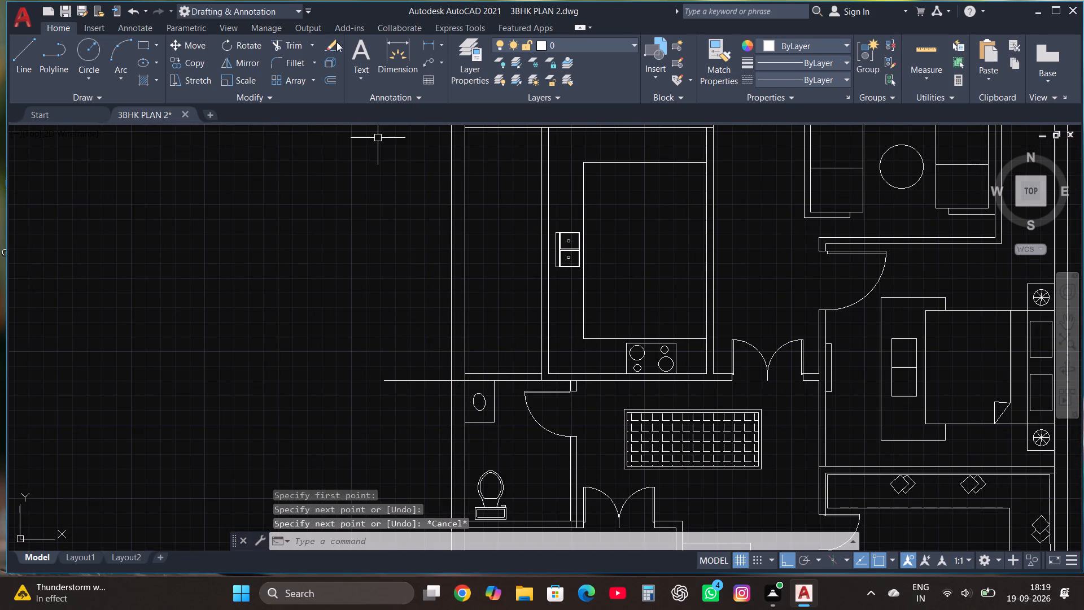
click(301, 43)
double_click(422, 385)
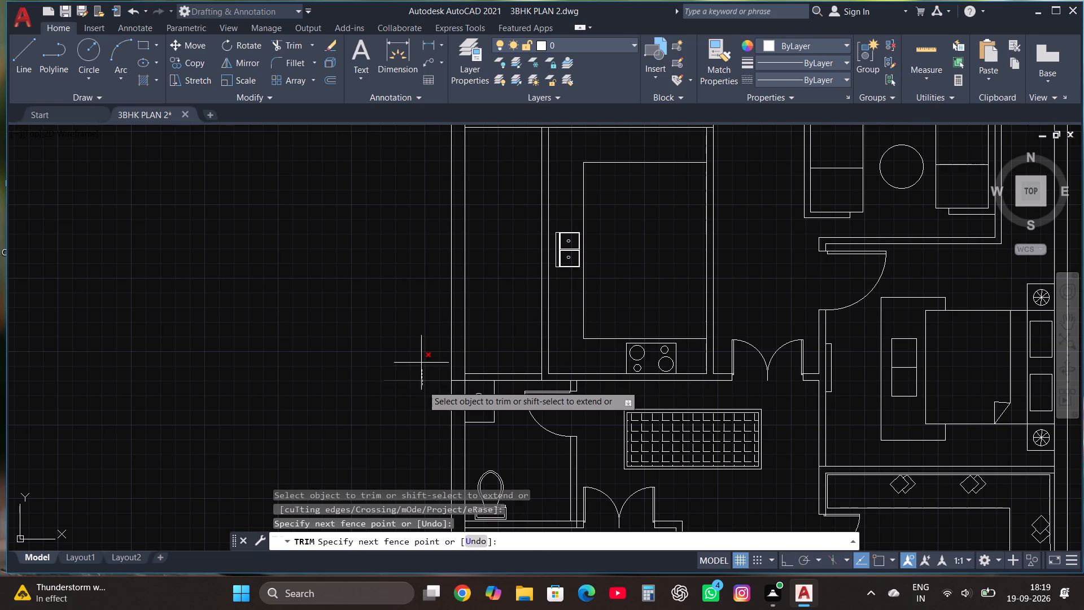
click(421, 363)
scroll(421, 363, down, 1)
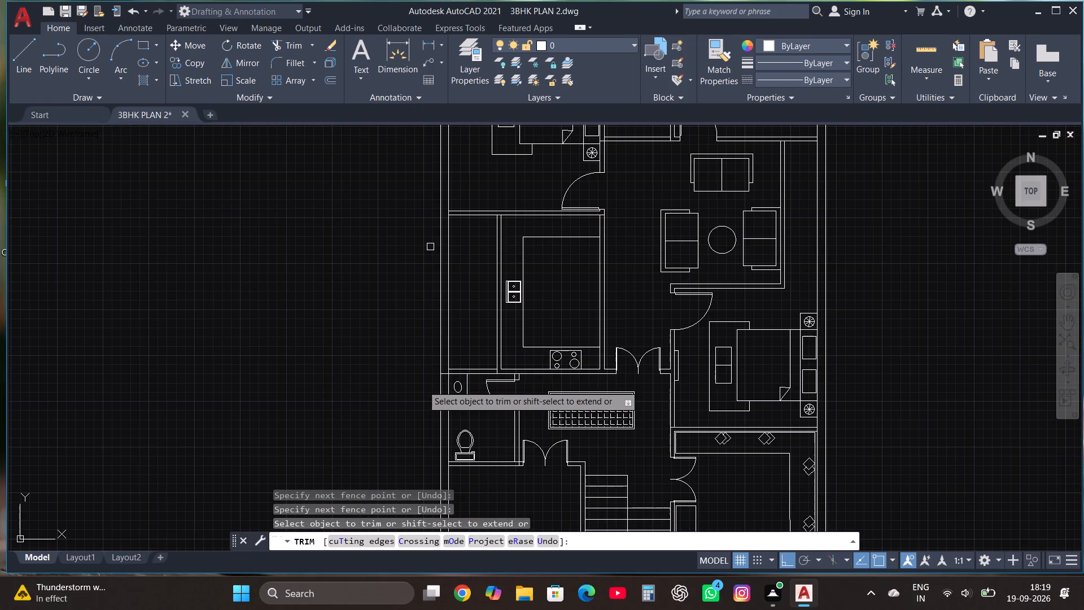
scroll(454, 181, up, 1)
key(Escape)
Draw a horizontal line across the left outer wall from the upper-left corner of the narrow space beside the kitchen, trimming the excess outside.
click(27, 50)
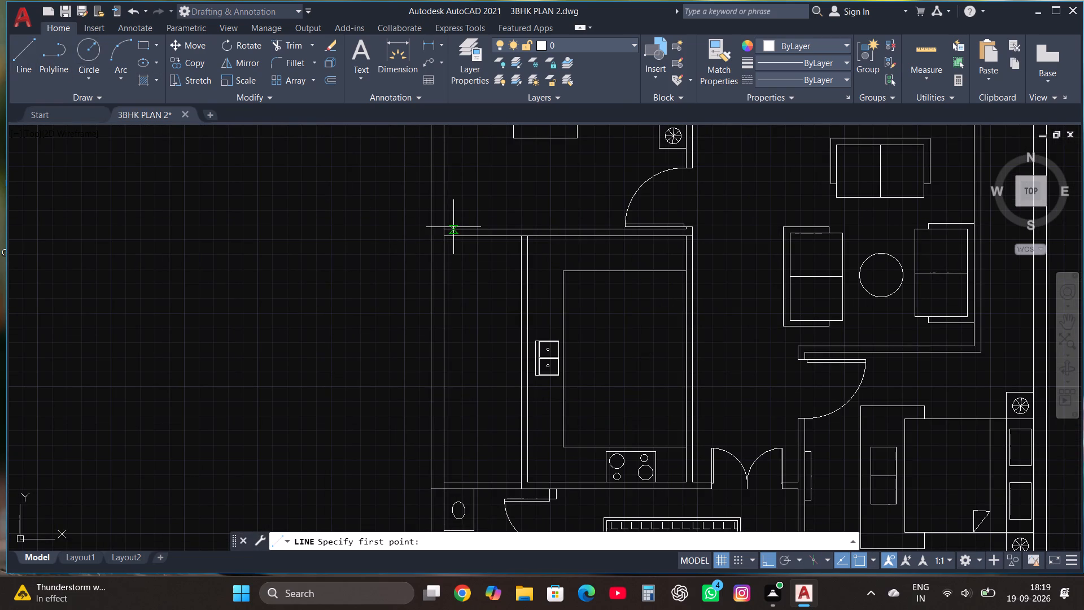
click(444, 238)
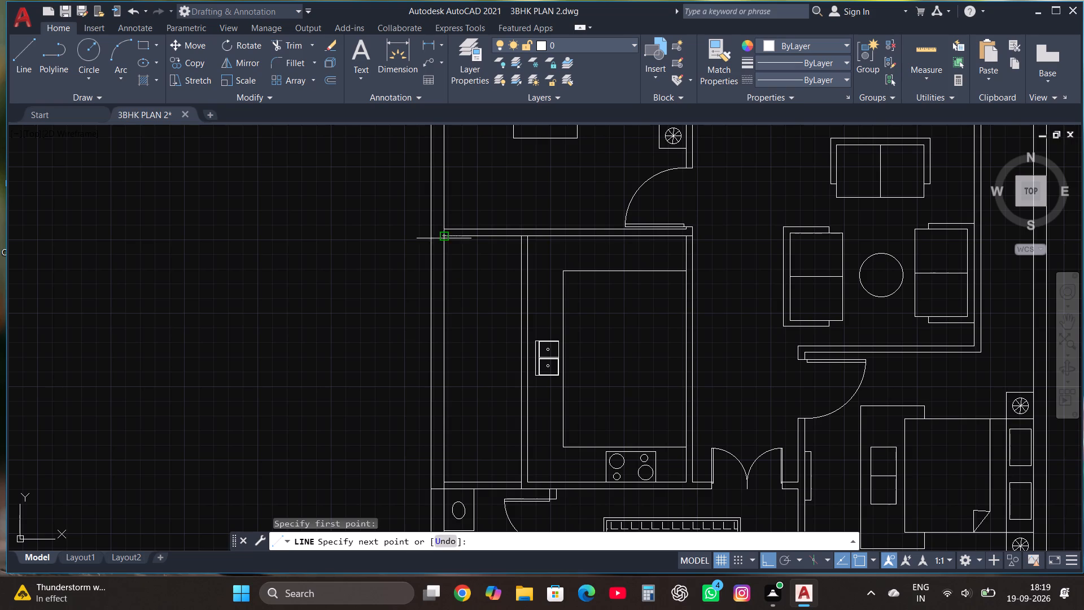
click(349, 236)
key(Escape)
click(301, 41)
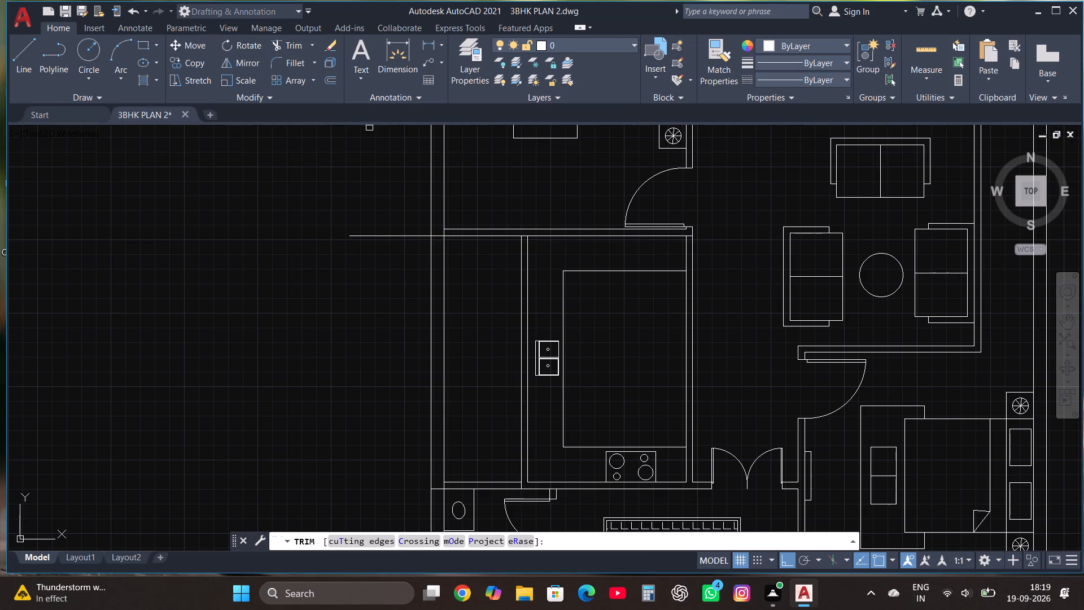
click(396, 237)
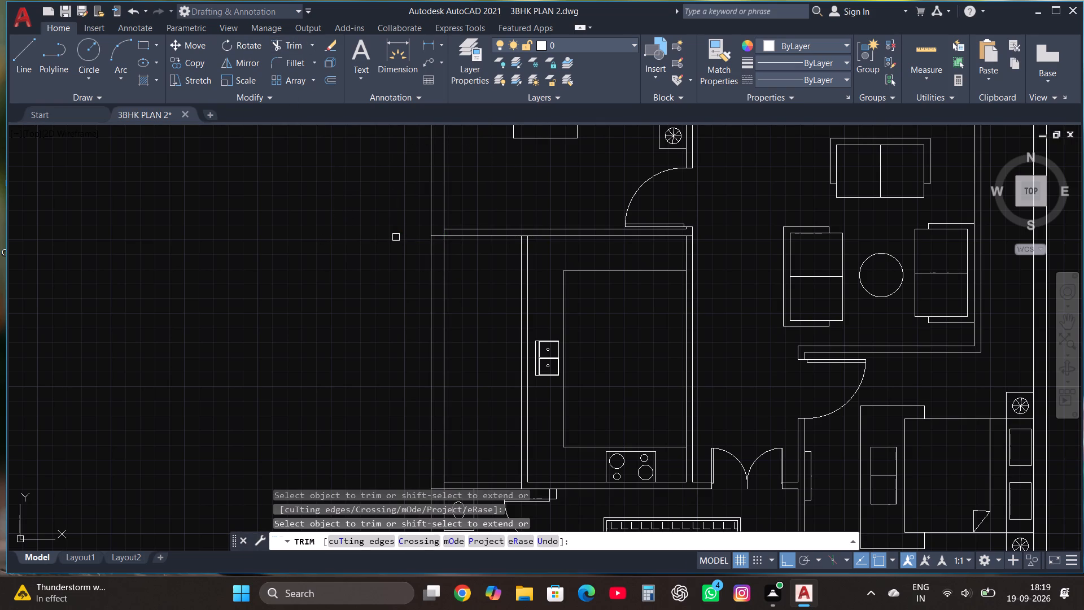
Trim the left outer wall's inner face line between the two horizontal lines along the narrow space beside the kitchen.
key(Escape)
click(444, 341)
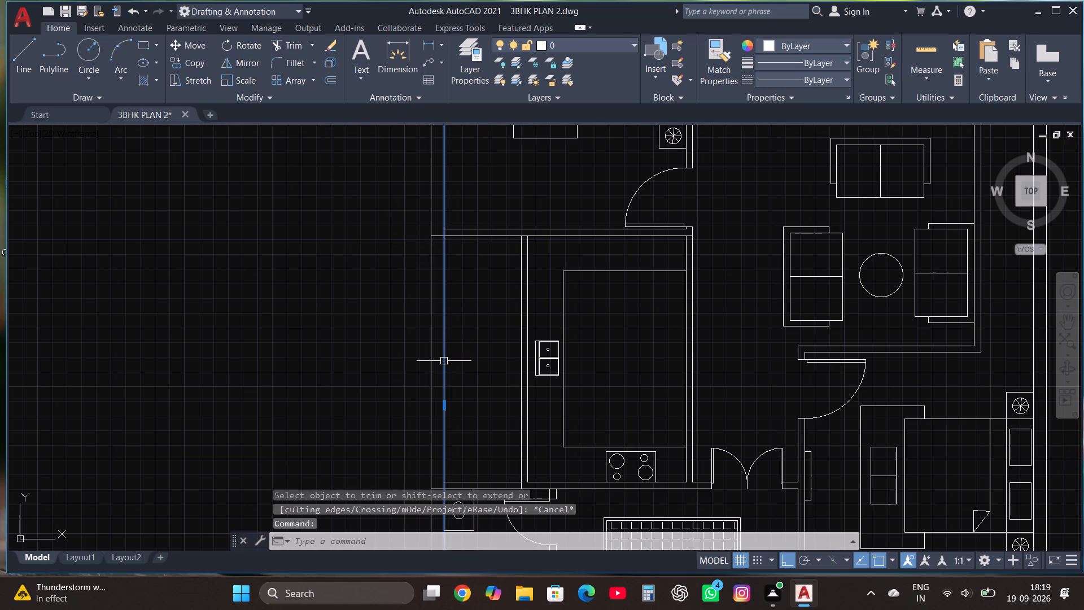
key(Escape)
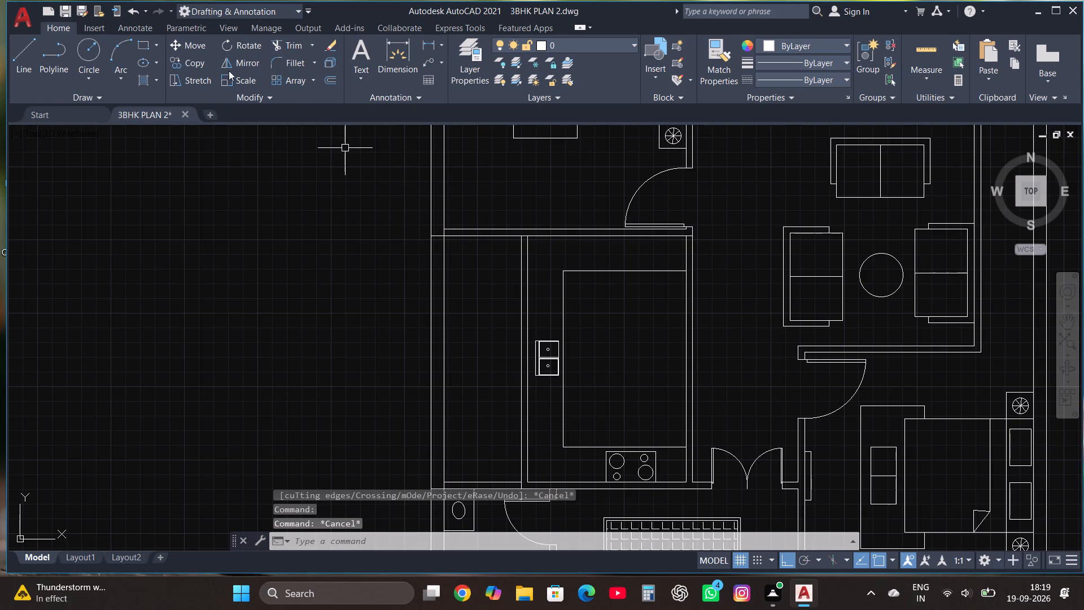
click(282, 43)
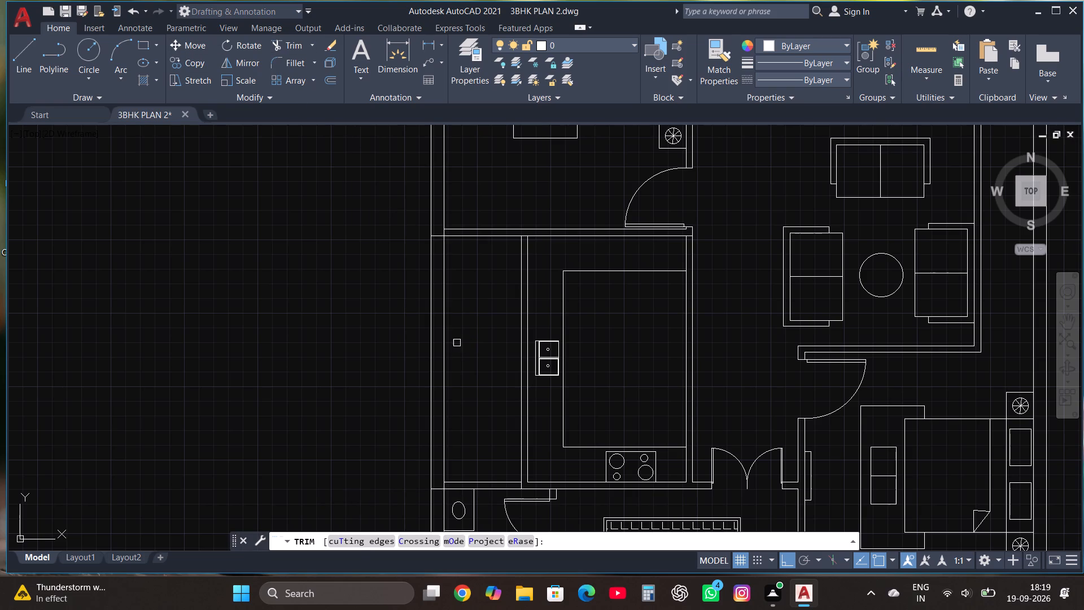
click(441, 332)
key(Escape)
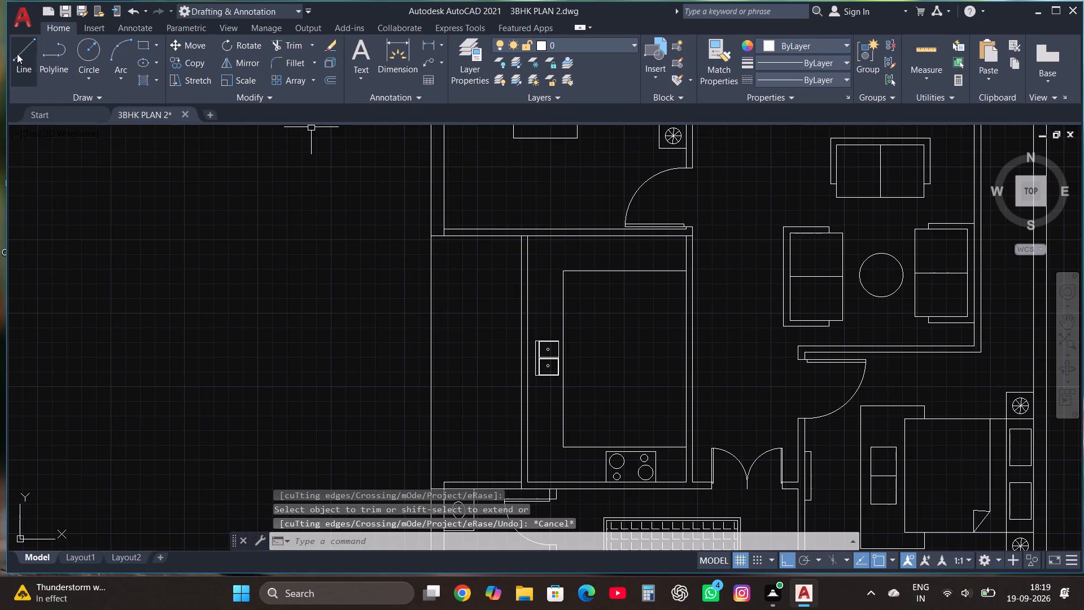
Draw a vertical line down the middle of the left outer wall along the narrow space, trimming the excess below its lower horizontal line.
click(20, 55)
scroll(438, 213, up, 1)
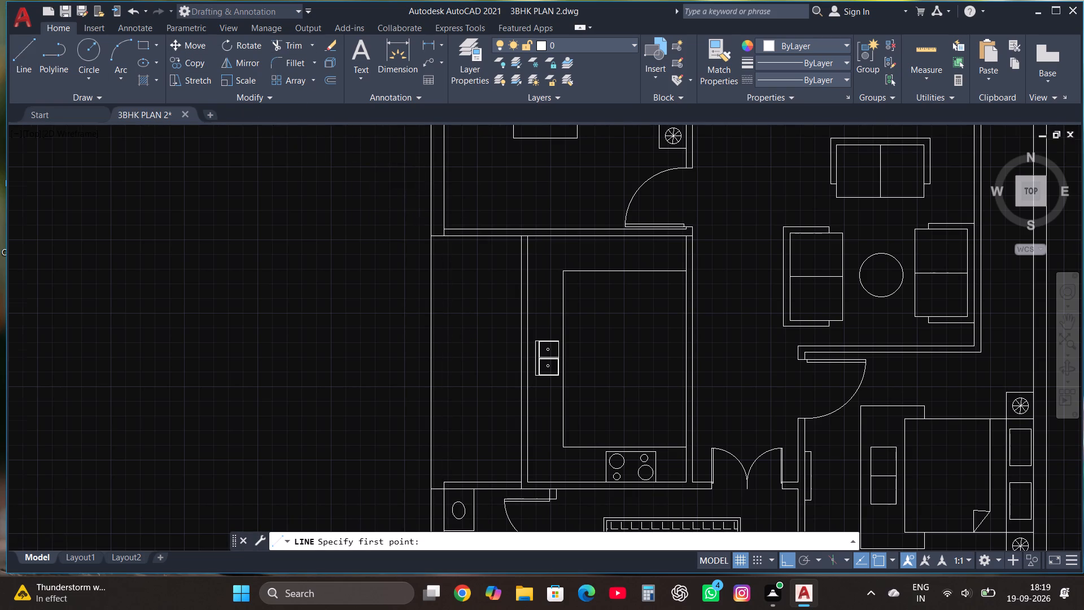
scroll(438, 213, up, 2)
click(430, 308)
scroll(430, 255, down, 4)
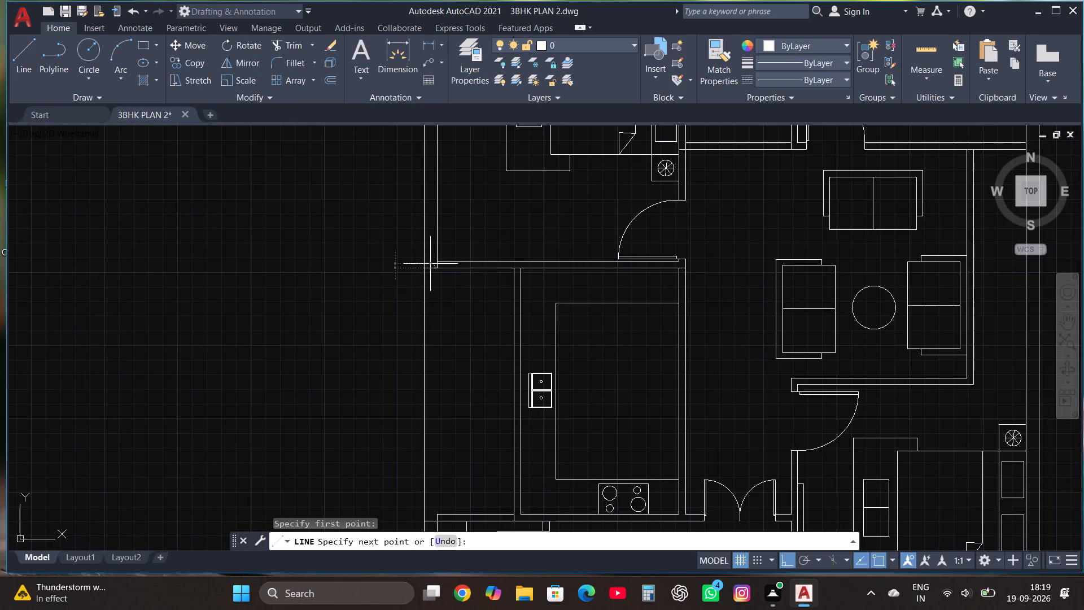
scroll(422, 450, down, 2)
scroll(423, 484, up, 3)
click(423, 495)
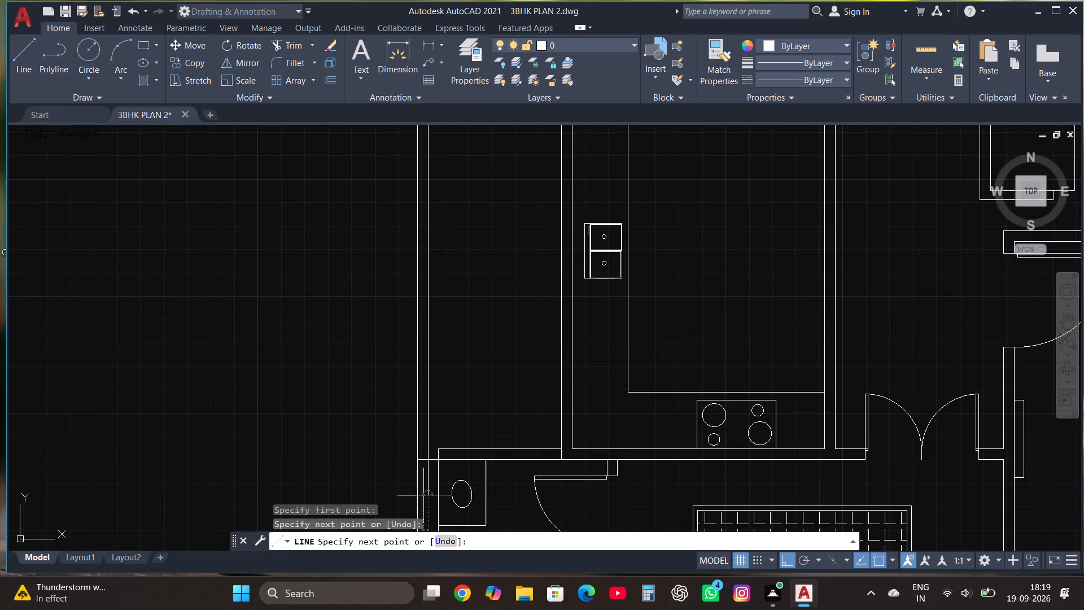
key(Escape)
click(294, 47)
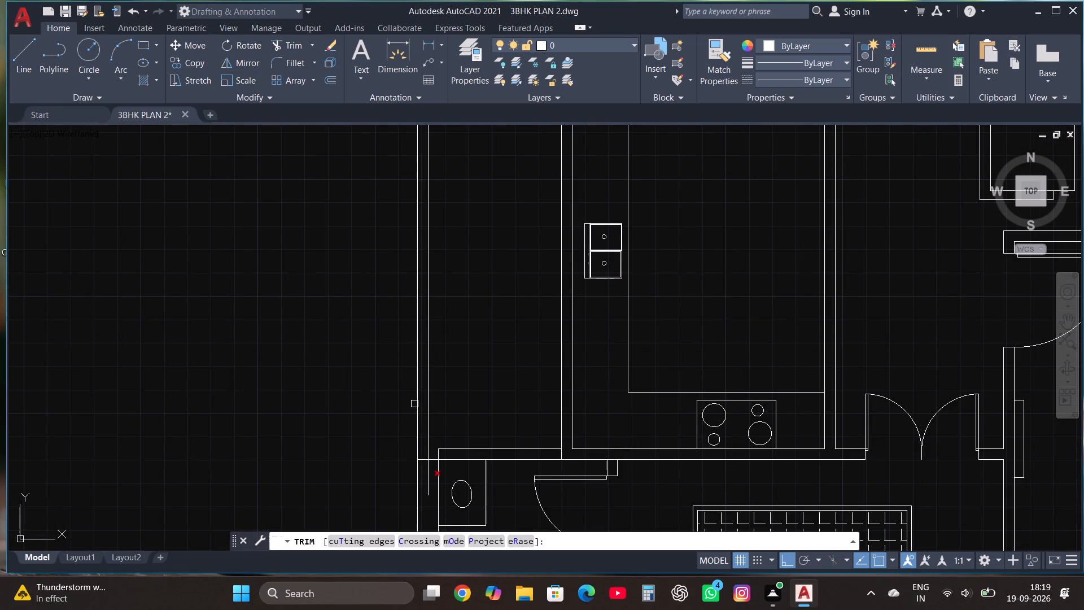
click(431, 489)
key(Escape)
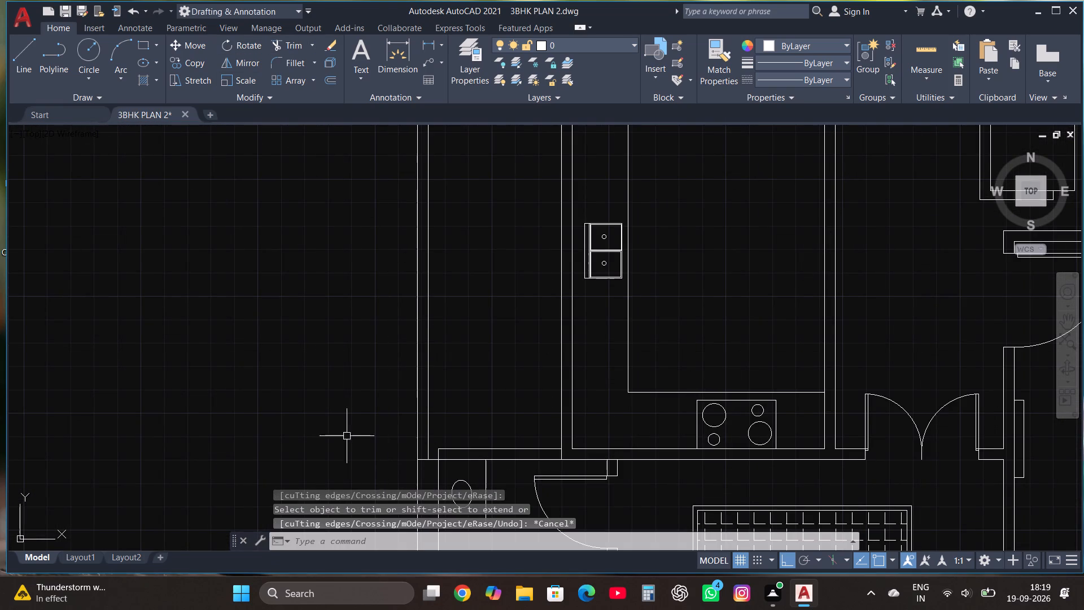
Draw a small rectangle across the thickness of the kitchen's right wall, above the double door.
scroll(343, 428, down, 2)
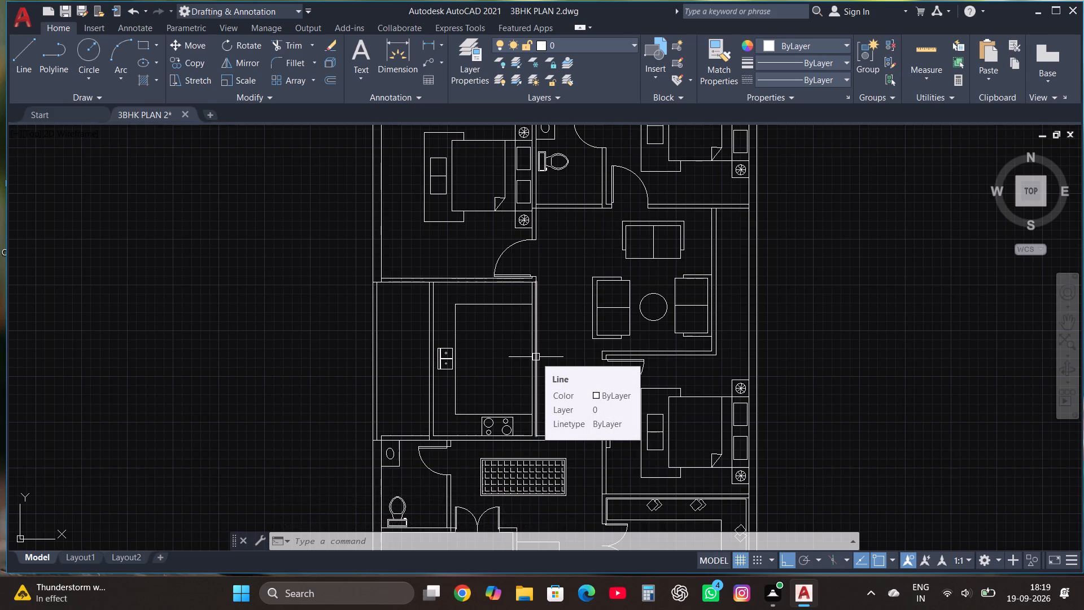
scroll(547, 423, up, 1)
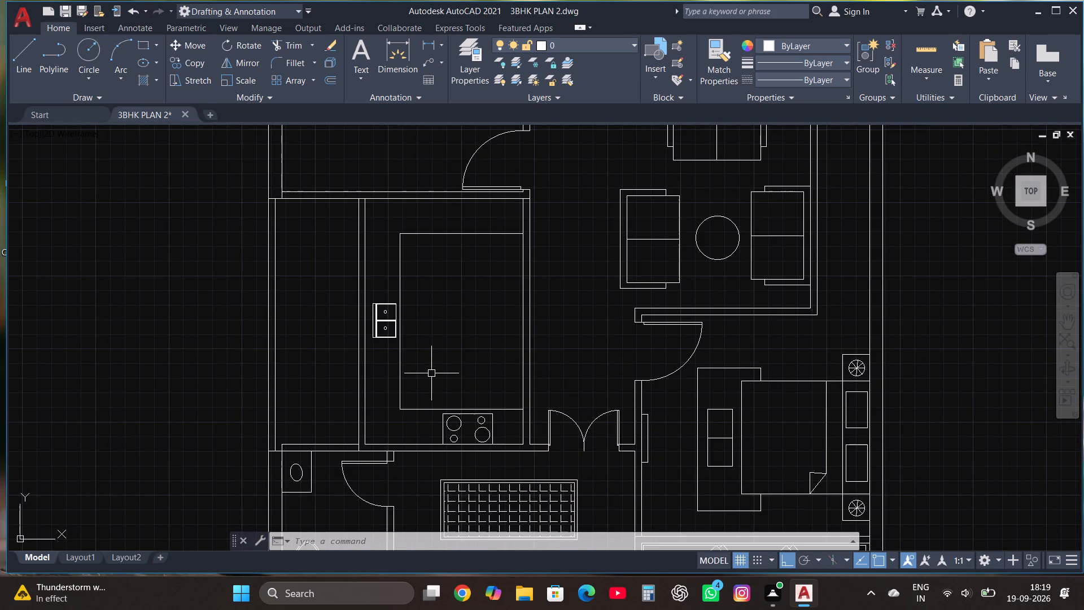
scroll(431, 373, down, 2)
scroll(557, 352, down, 1)
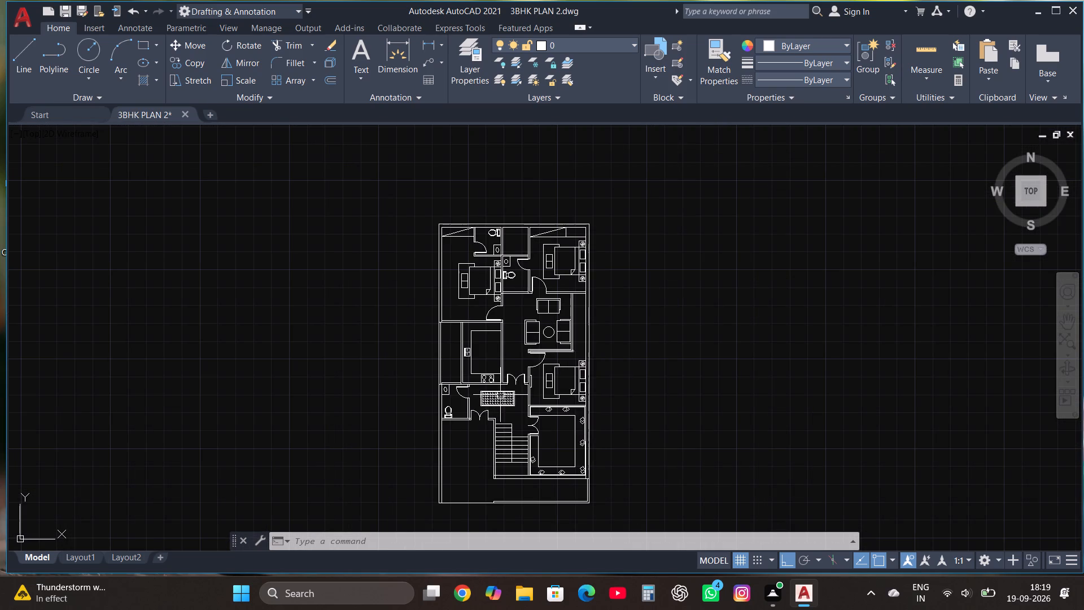
scroll(500, 395, up, 2)
scroll(501, 312, up, 2)
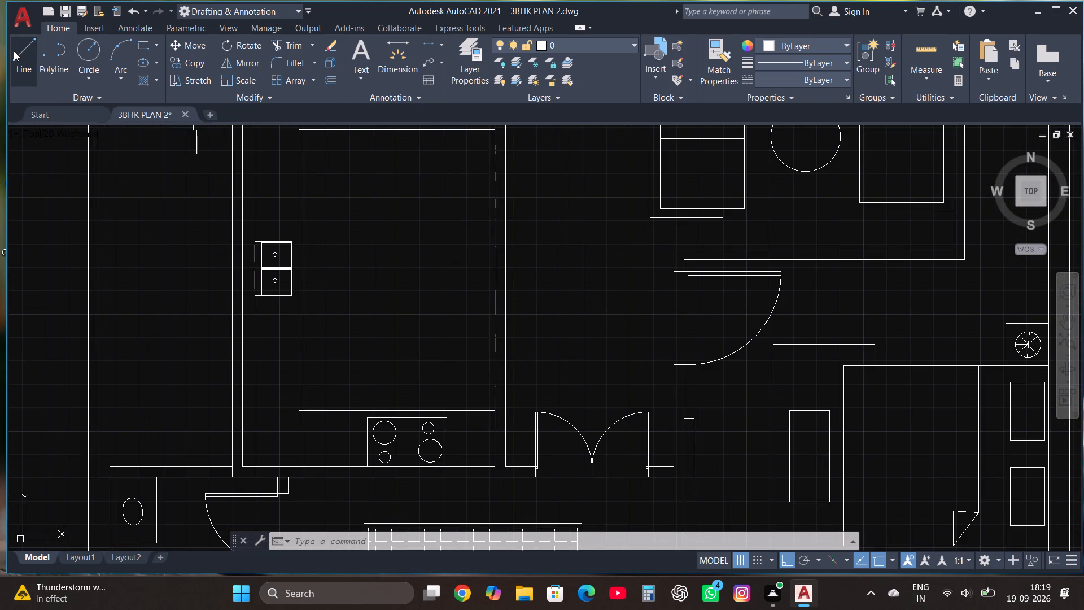
click(141, 41)
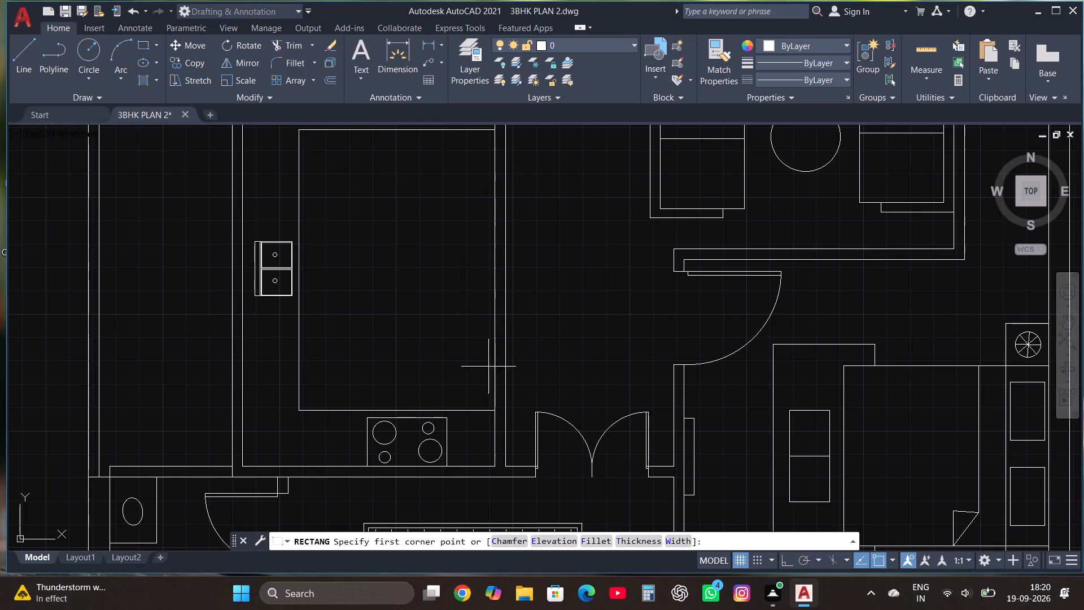
click(495, 377)
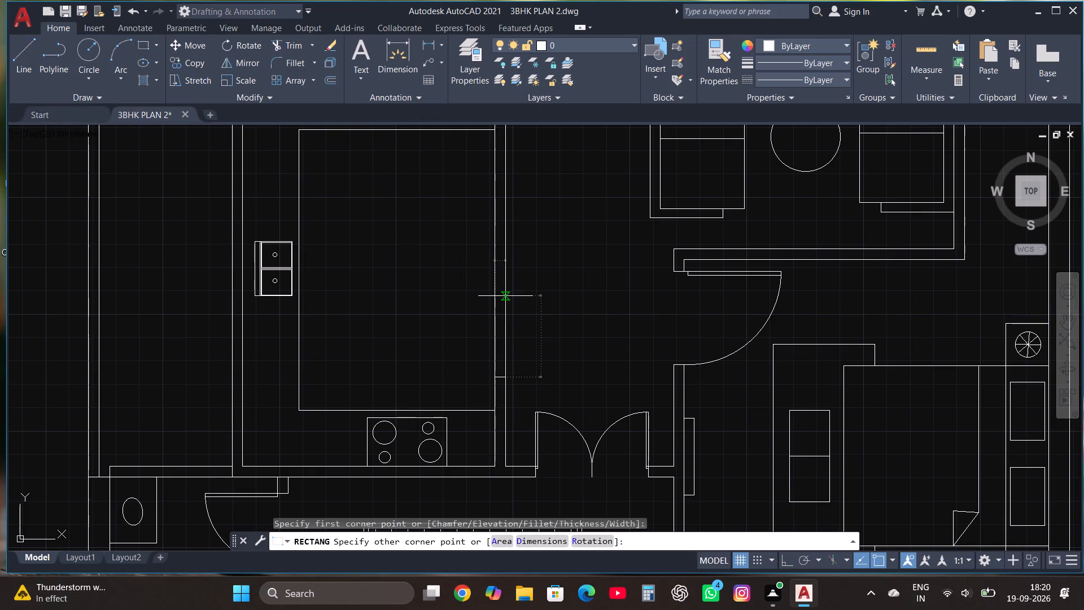
click(505, 296)
Trim both wall faces and the rectangle's long sides to leave an opening in the kitchen's right wall.
scroll(530, 342, up, 1)
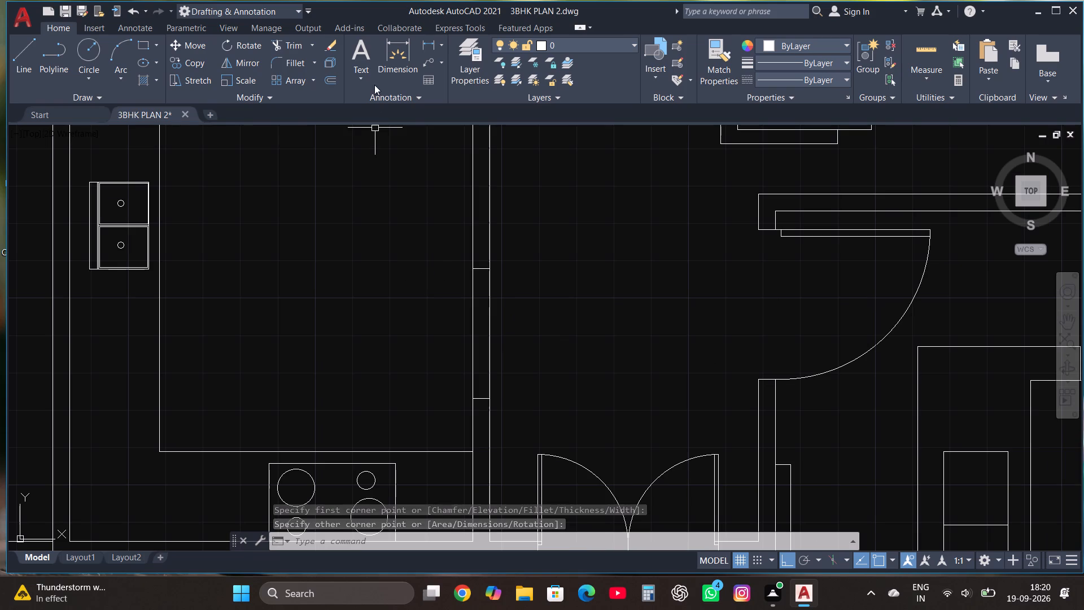
click(274, 45)
click(475, 320)
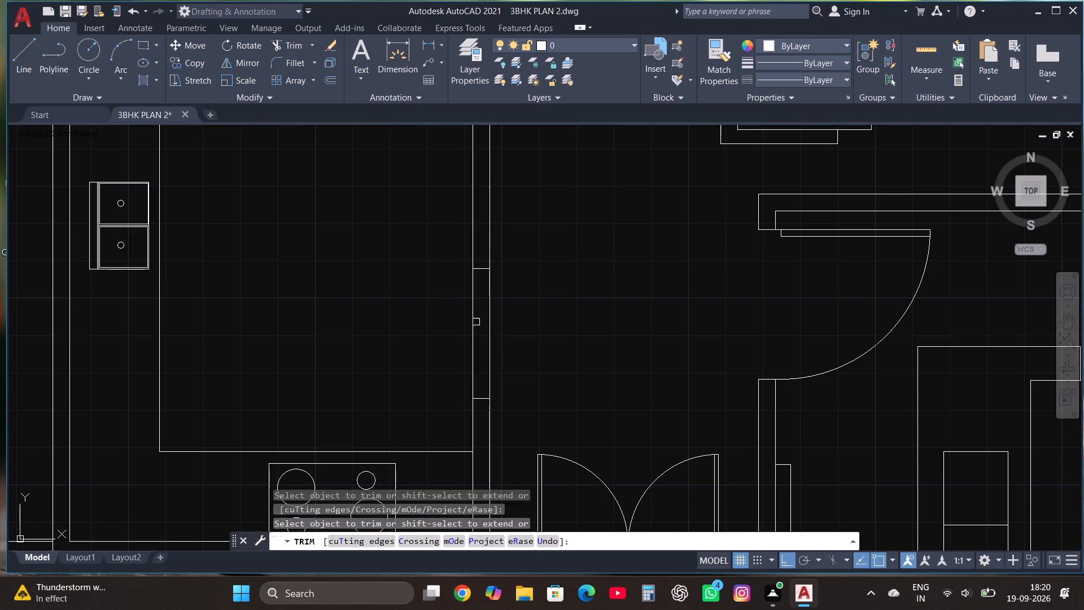
click(491, 328)
click(477, 325)
drag(471, 323, 500, 320)
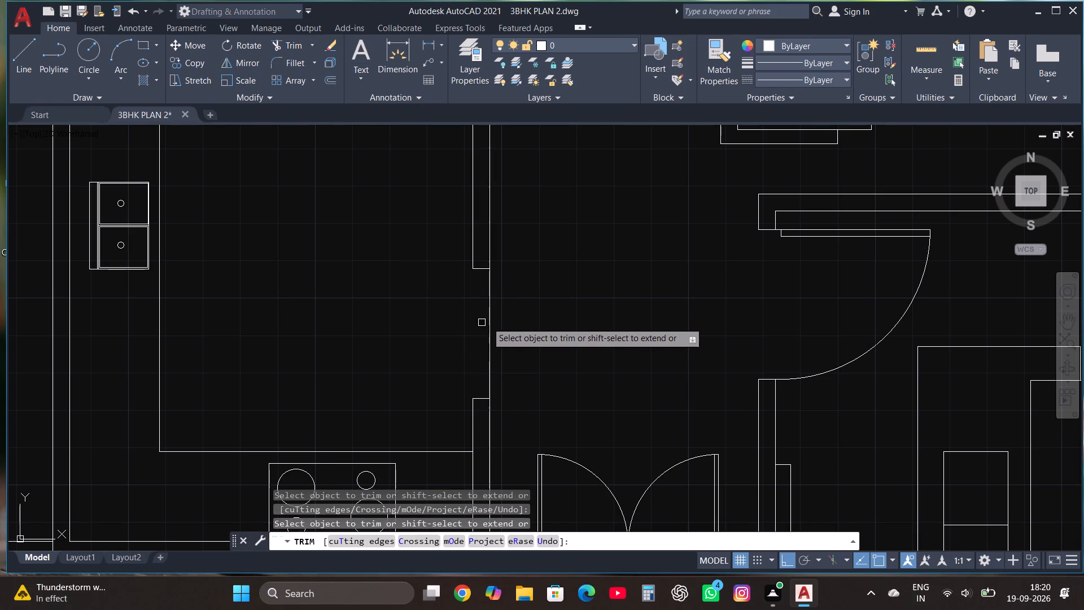
drag(500, 320, 524, 319)
drag(508, 312, 467, 312)
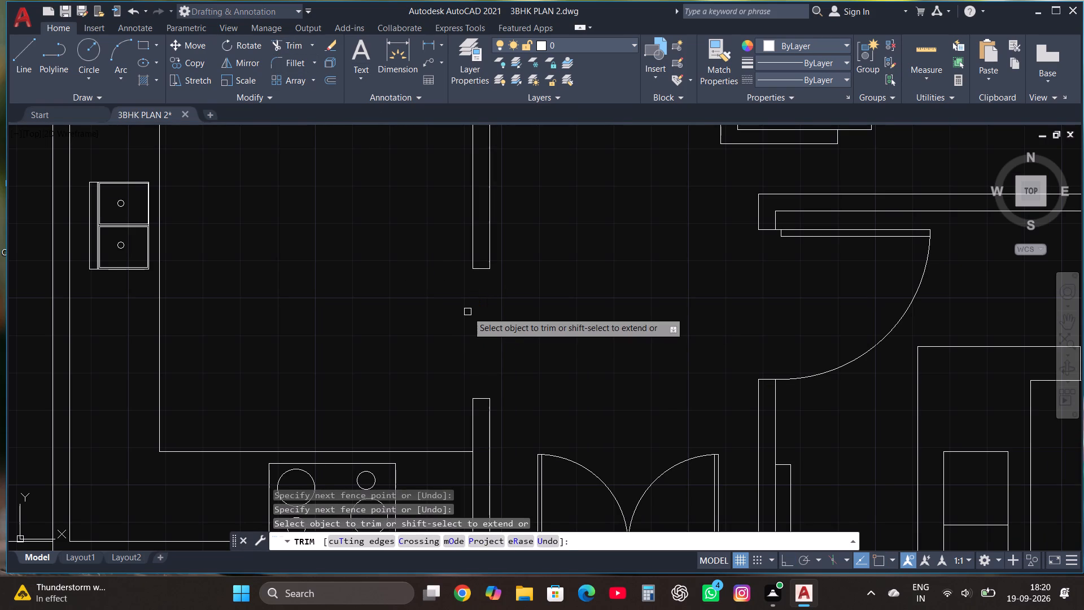
key(Escape)
Load the ACAD_ISO02W100 ISO dash linetype and make it current.
text(LINE)
click(510, 356)
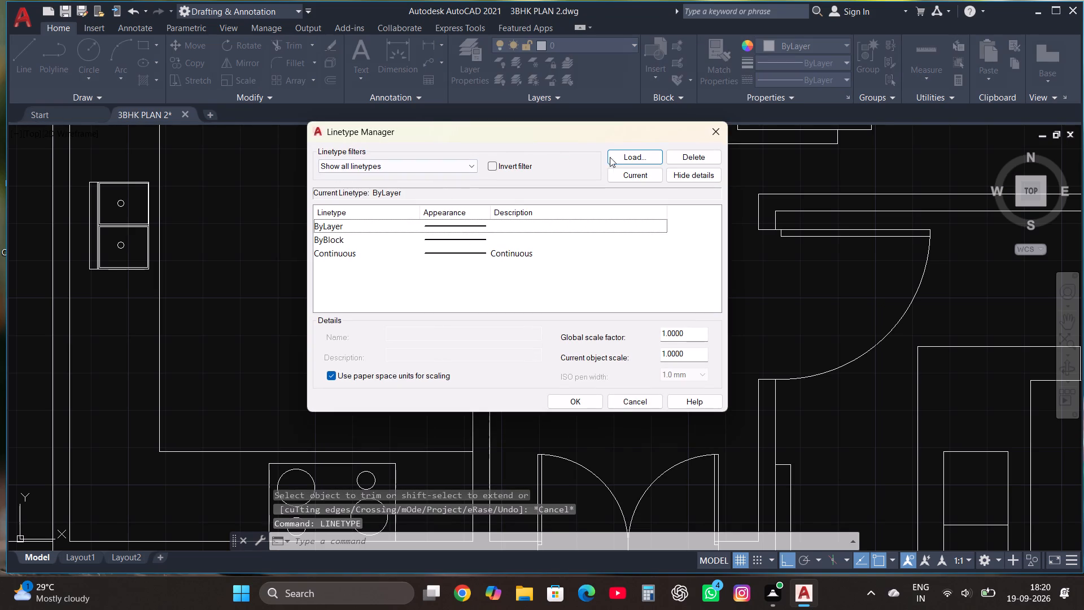
click(640, 152)
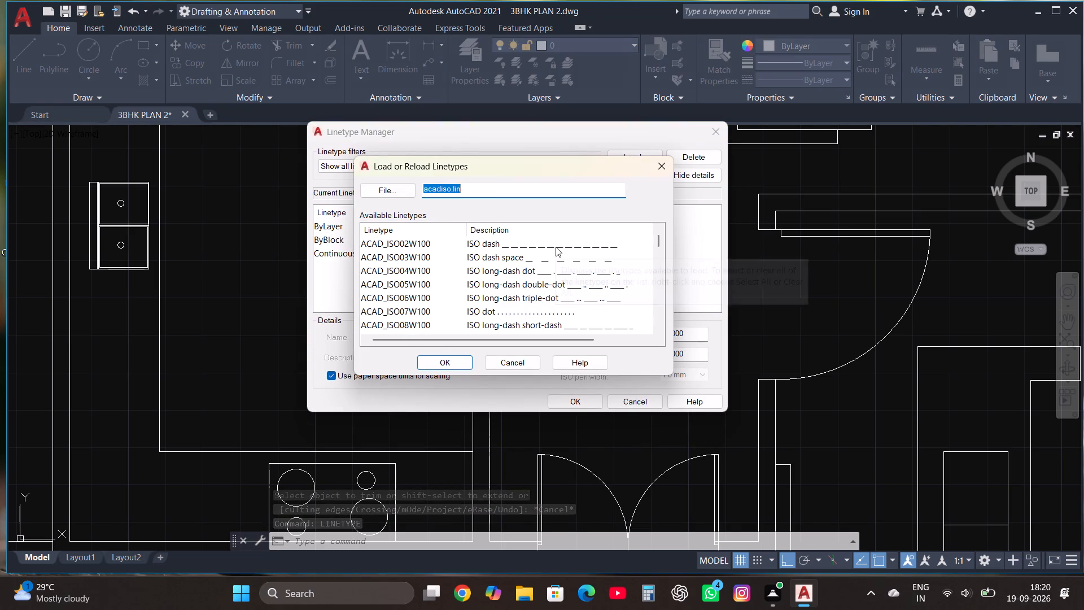
click(556, 247)
click(441, 367)
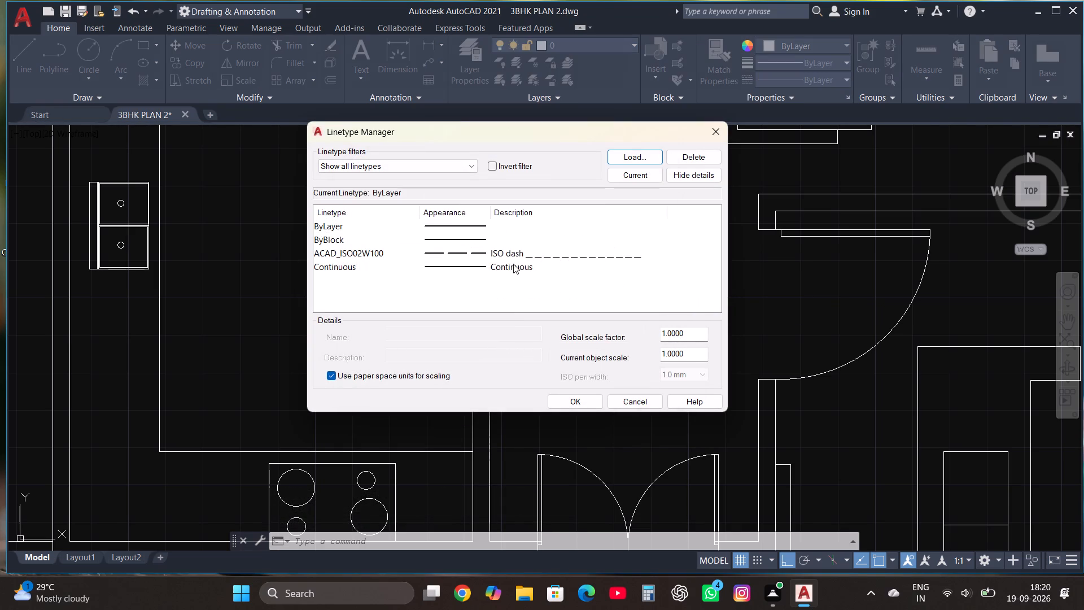
click(528, 254)
click(640, 178)
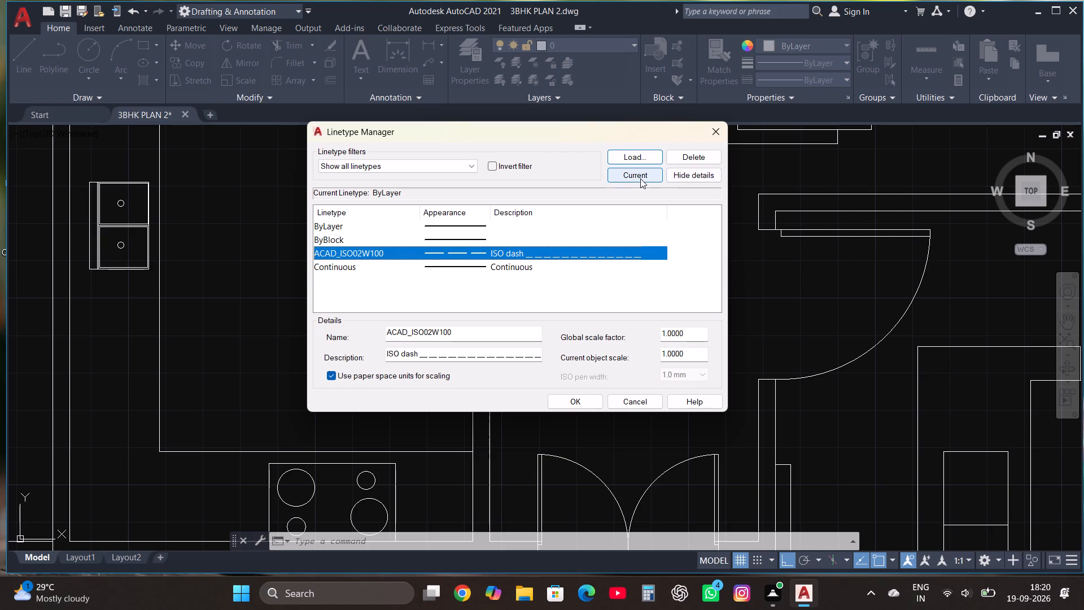
click(580, 398)
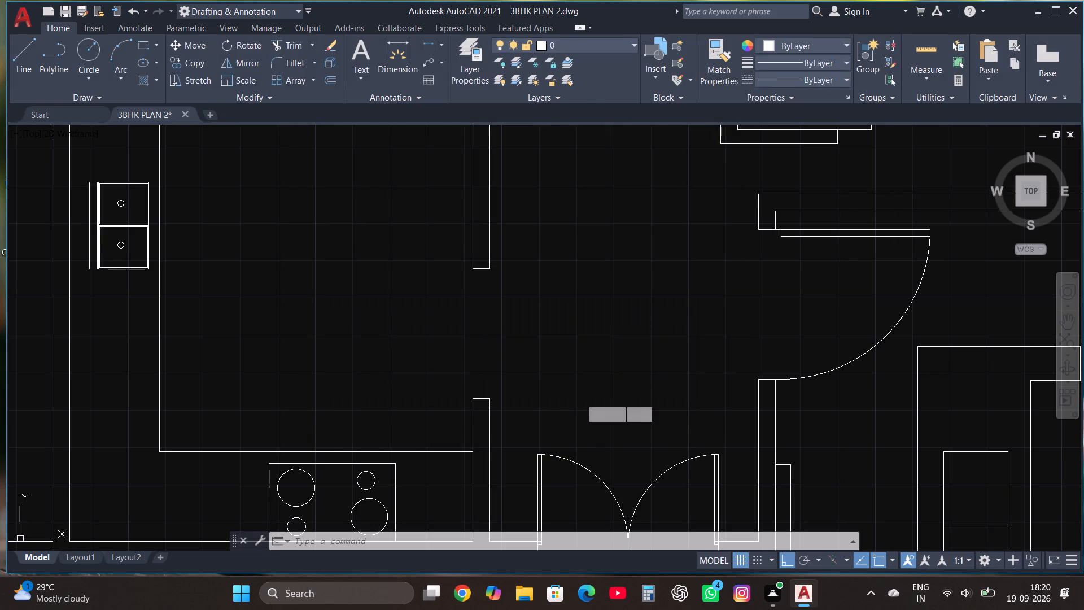
Draw a dashed rectangle filling the opening in the kitchen's right wall, from corner to opposite corner.
click(140, 45)
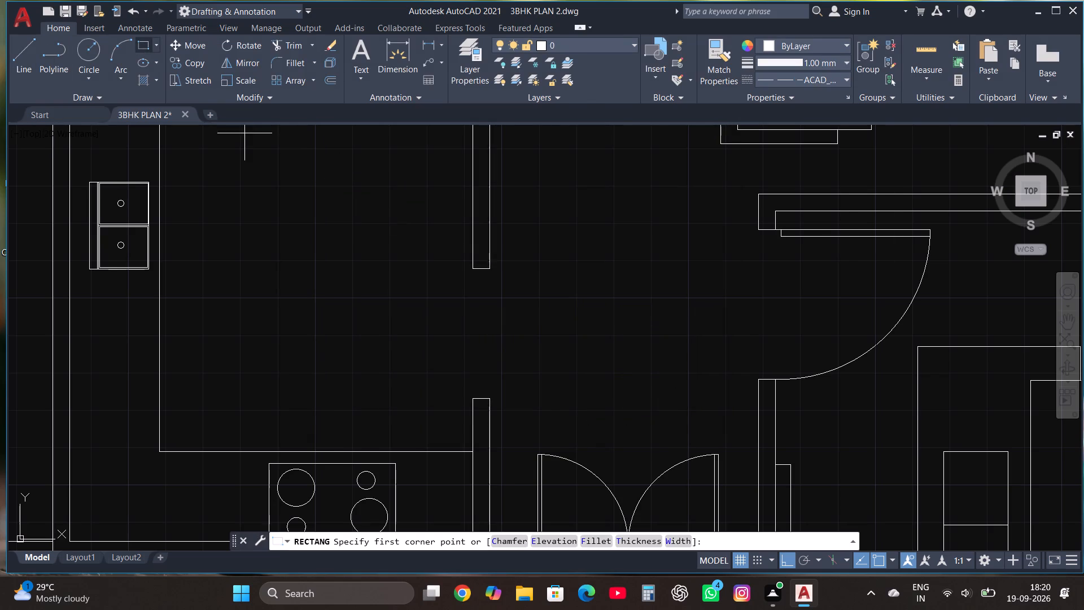
click(475, 400)
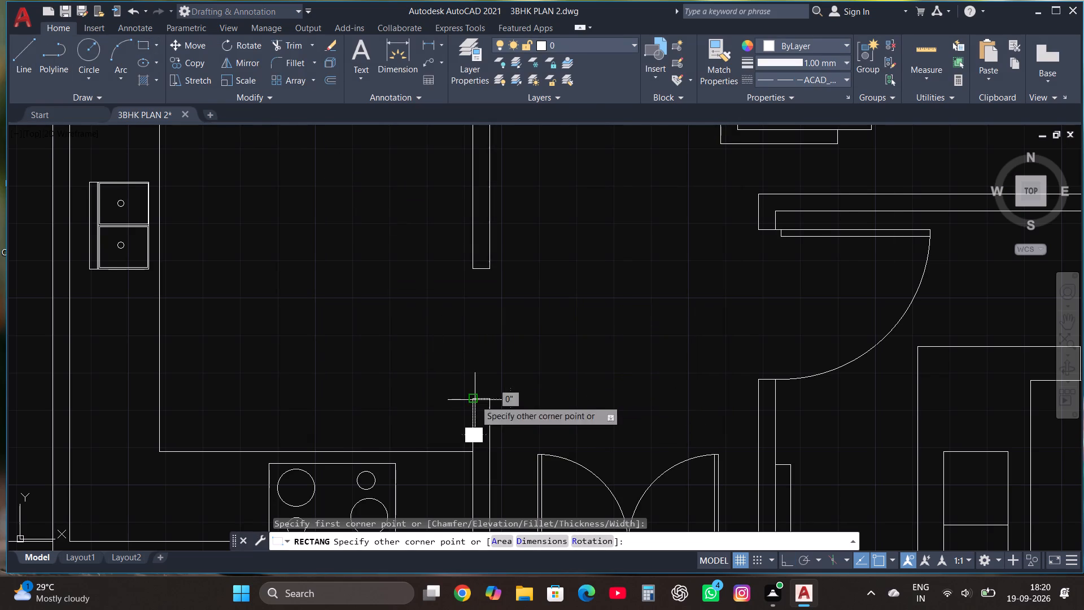
click(489, 265)
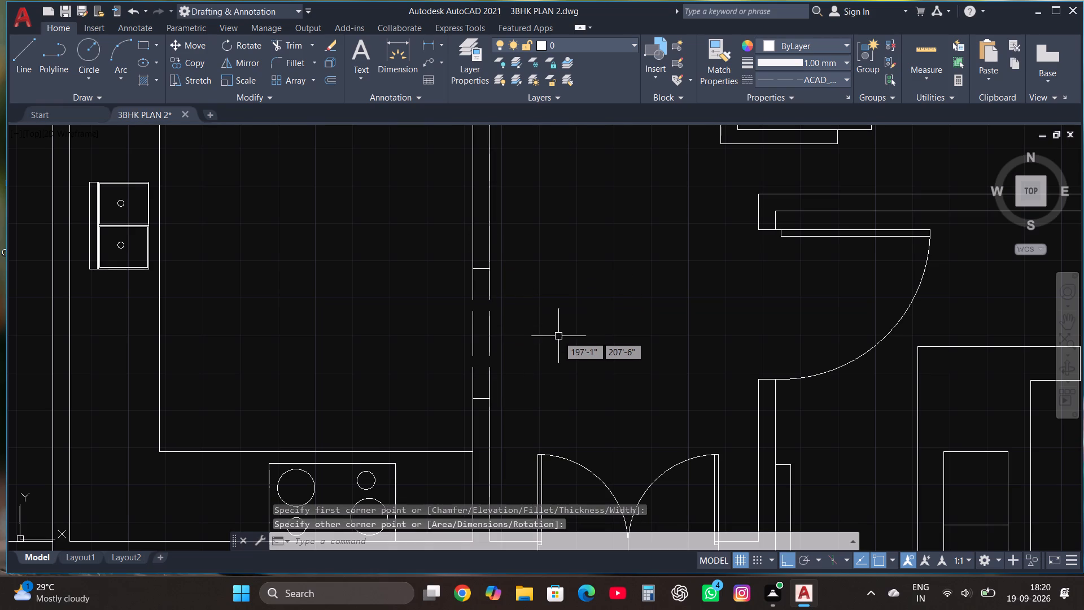
Set the current linetype back to ByLayer.
text(LIN)
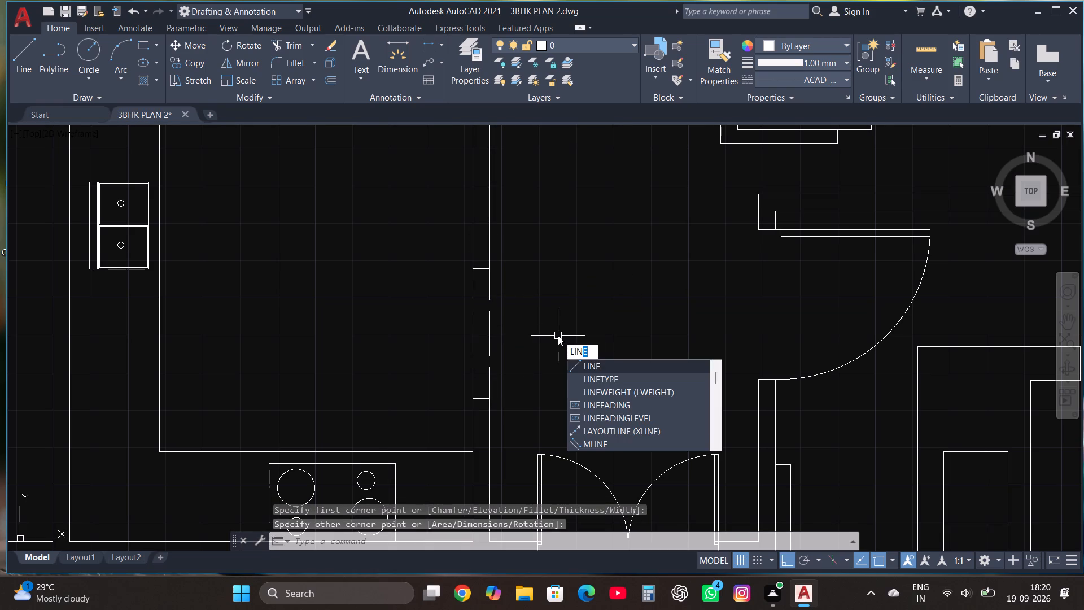
click(653, 381)
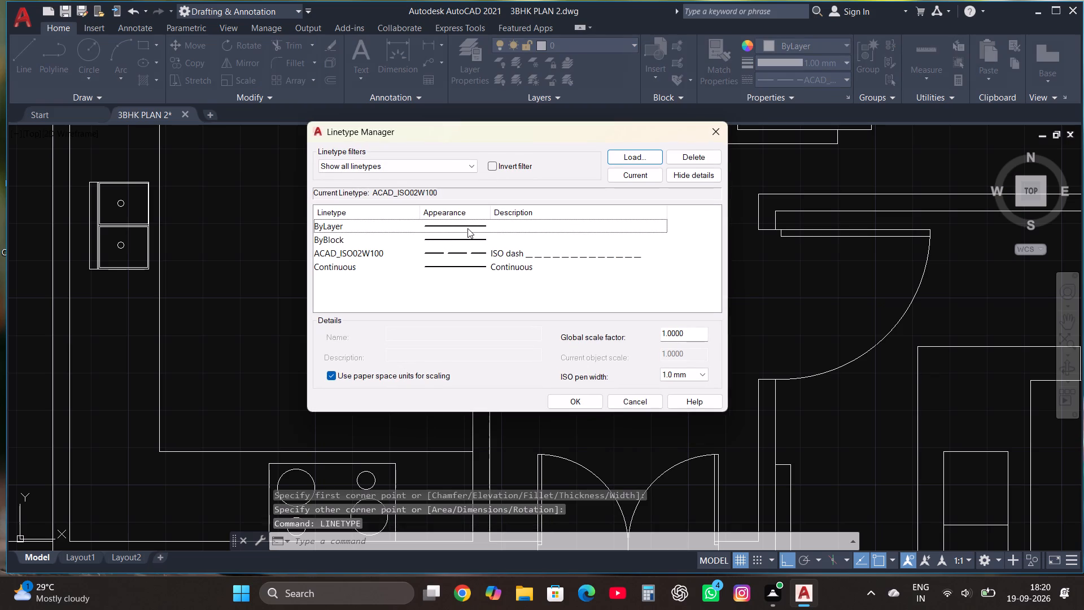
click(467, 228)
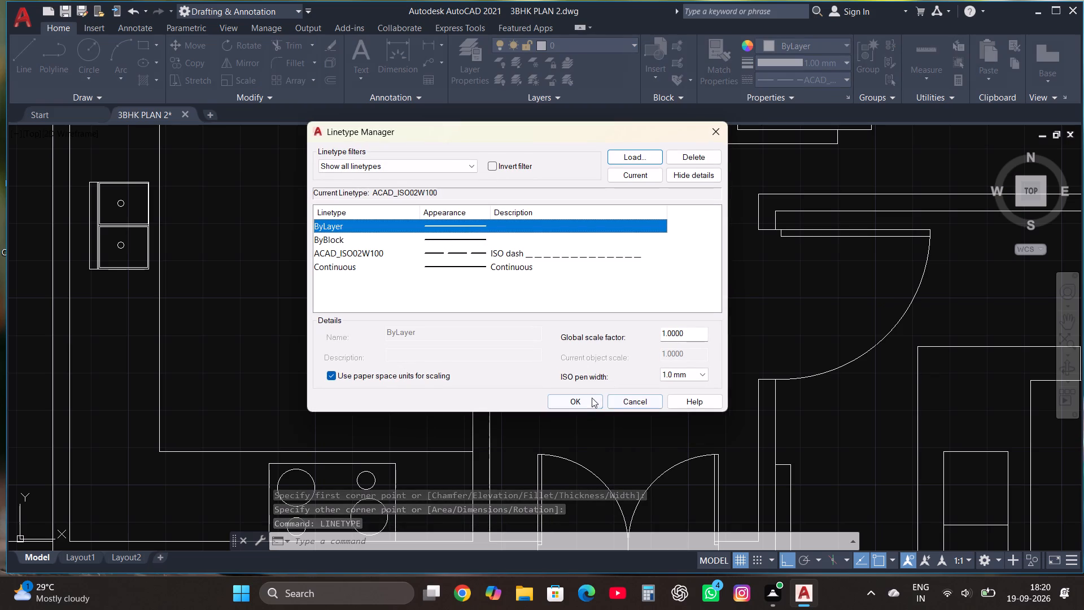
click(640, 172)
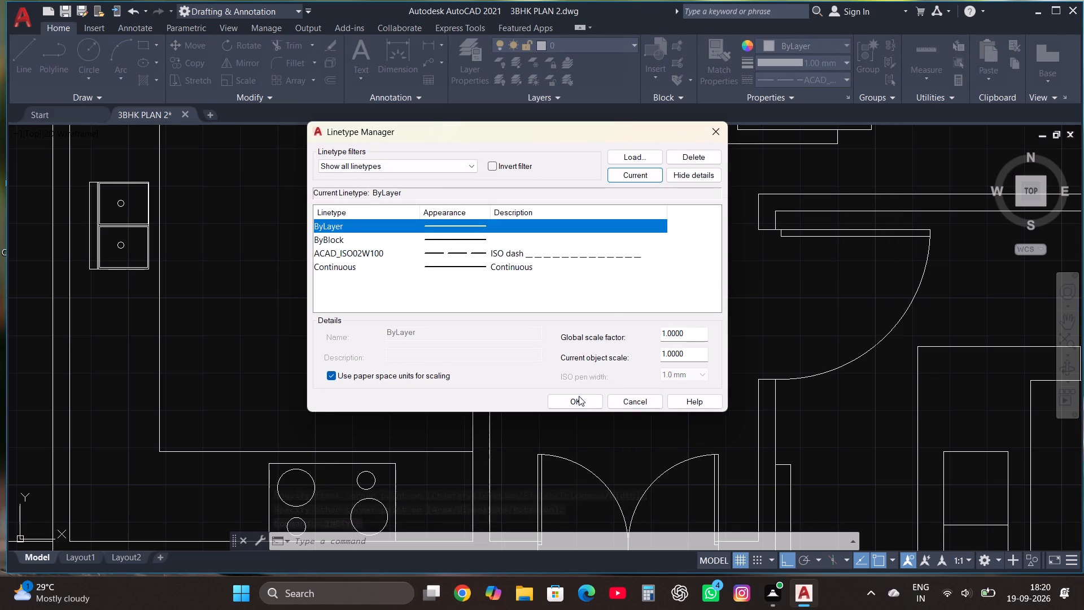
click(576, 405)
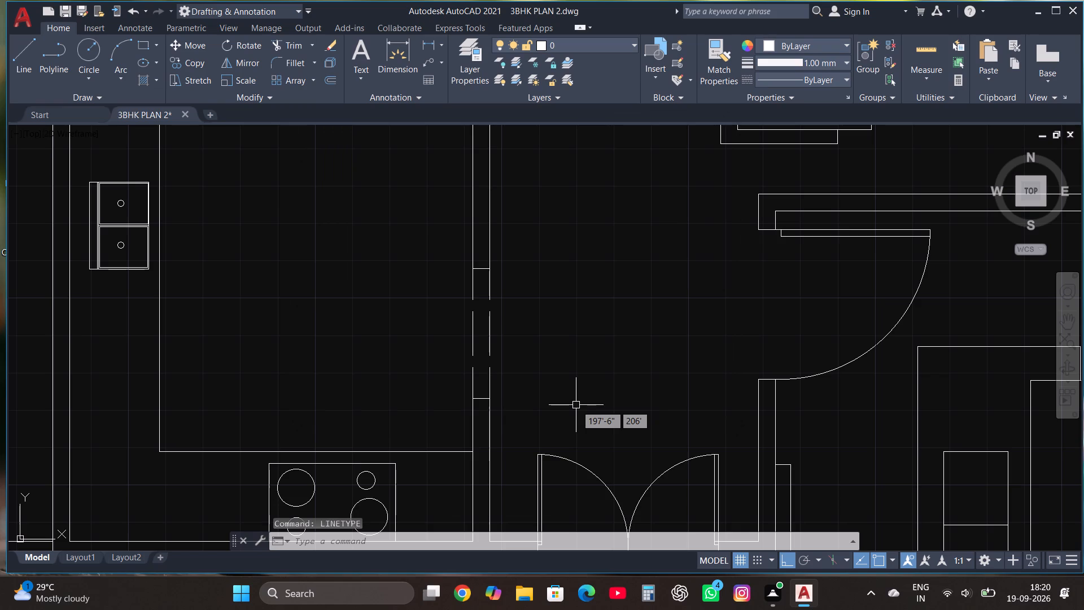
Draw a thin rectangle for a wall unit along the inner face of the living room's lower wall, below the round table.
scroll(583, 382, down, 2)
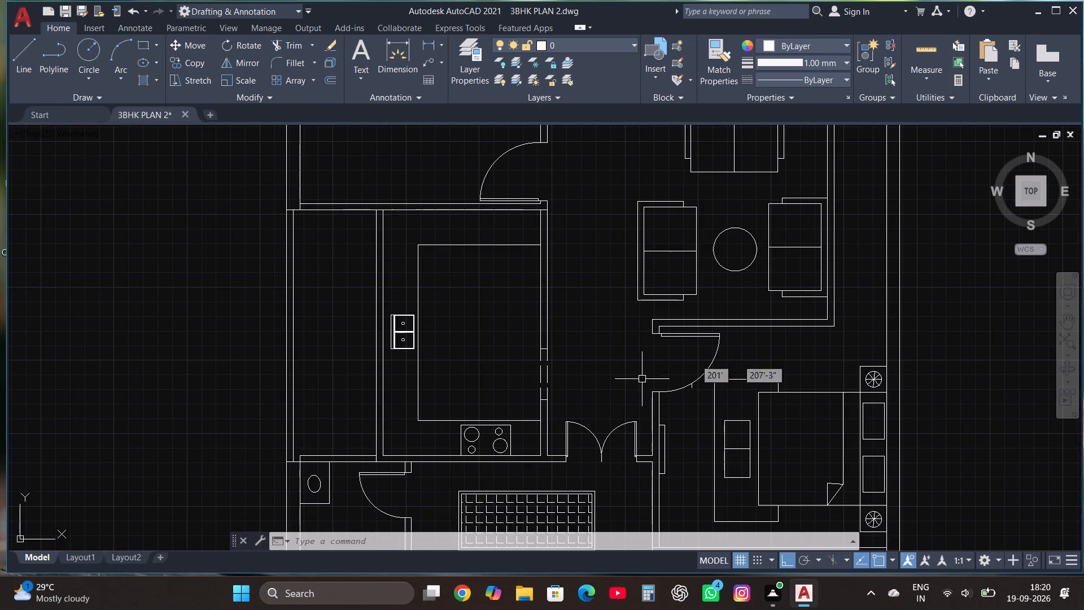
scroll(804, 299, up, 1)
click(141, 45)
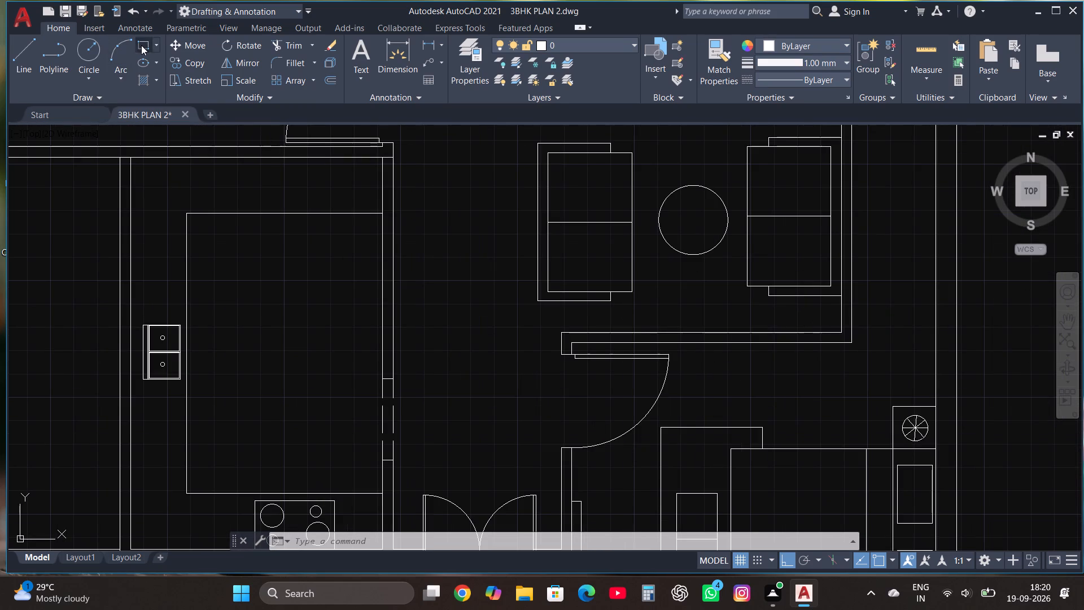
scroll(648, 301, up, 2)
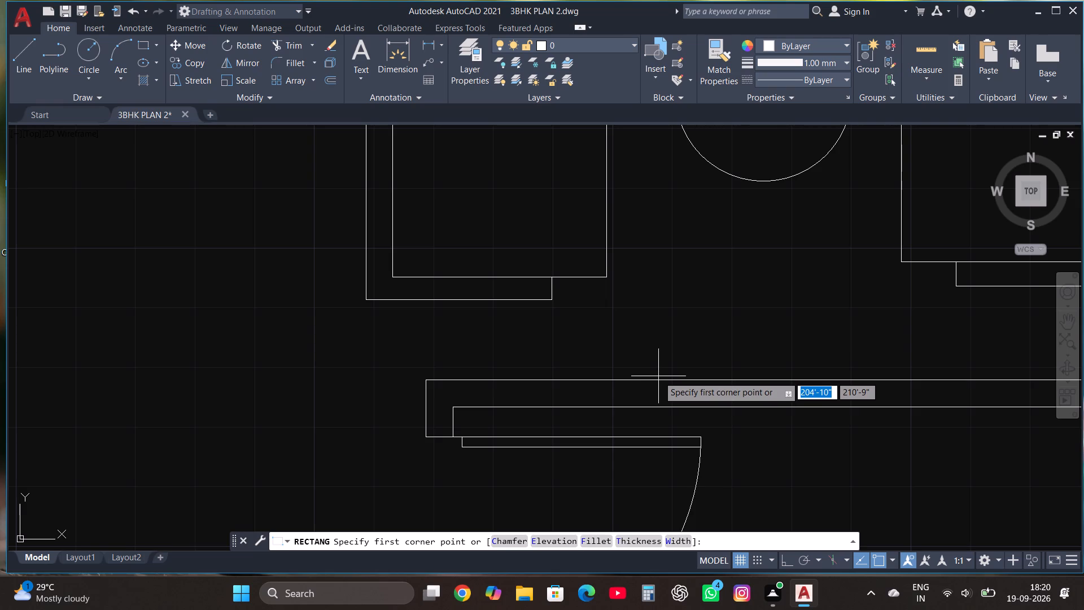
click(668, 378)
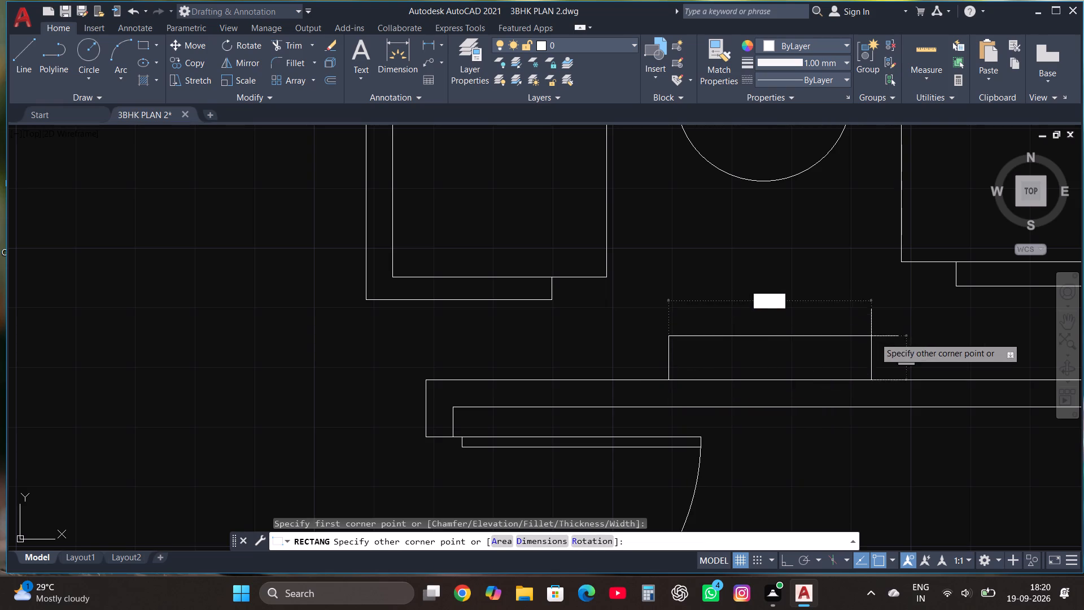
click(911, 359)
Create a new layer named WALL with index colour 240.
scroll(652, 476, down, 2)
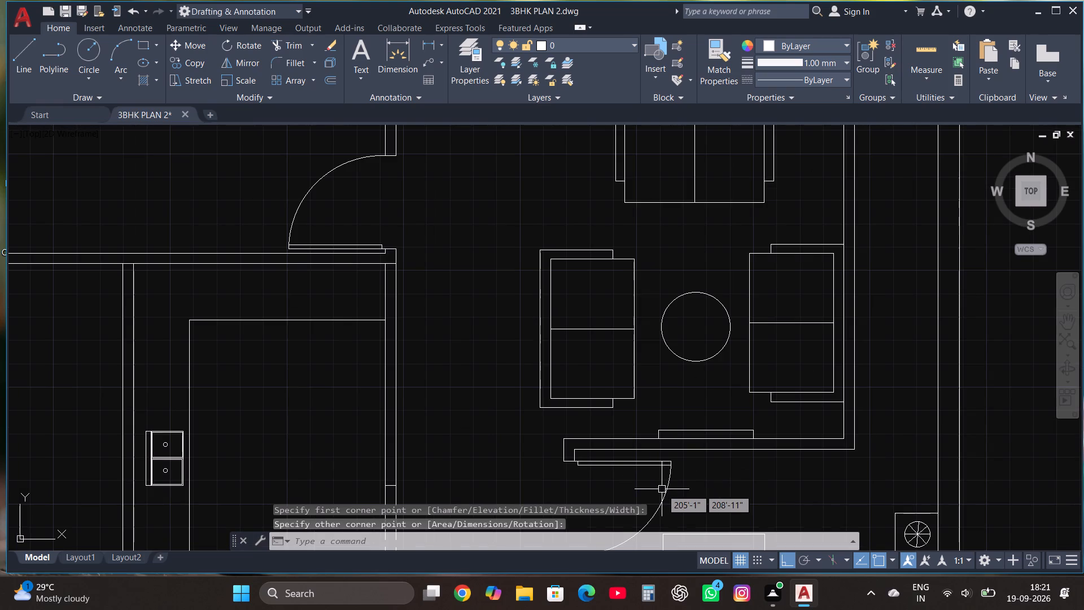
scroll(662, 489, down, 1)
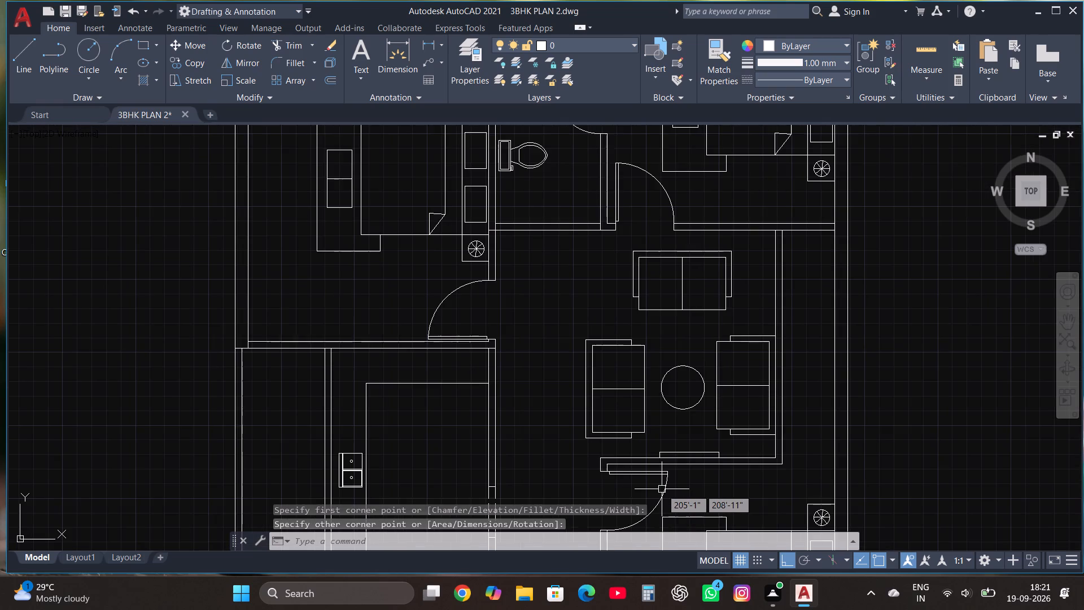
scroll(662, 489, down, 1)
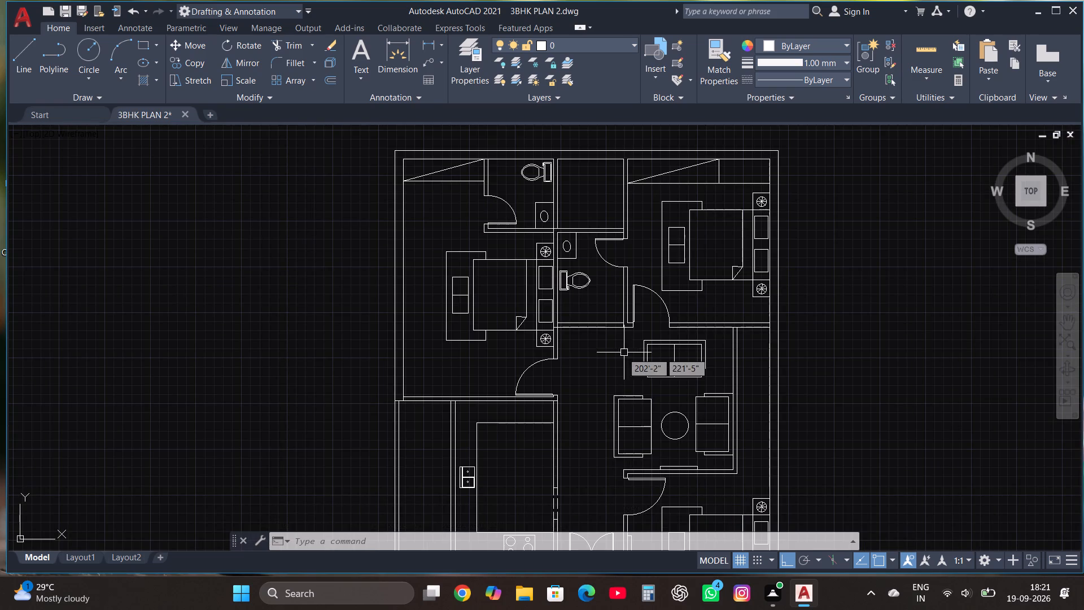
click(462, 56)
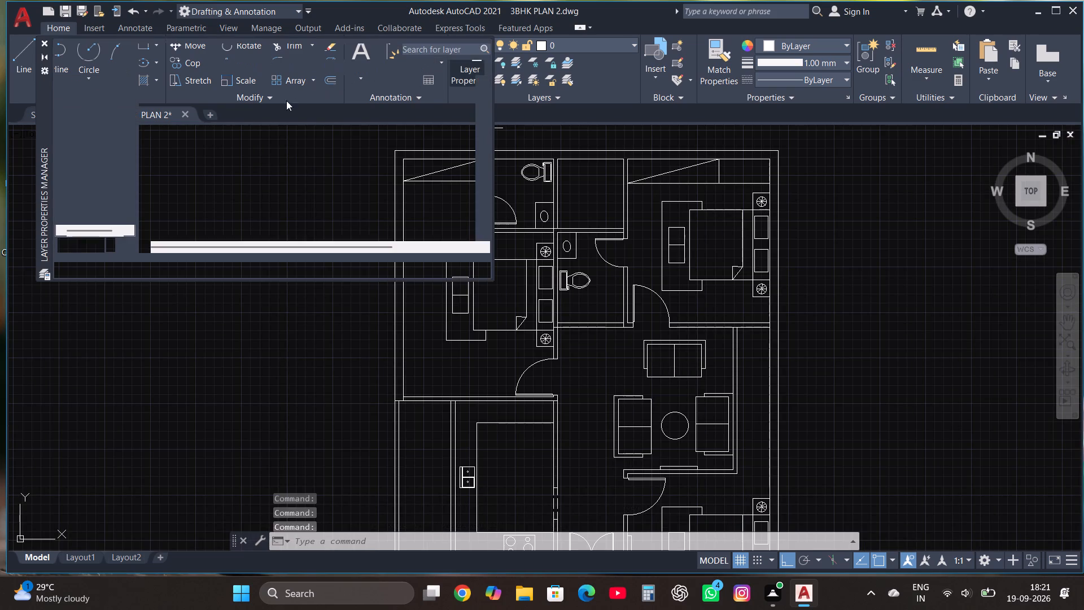
click(142, 64)
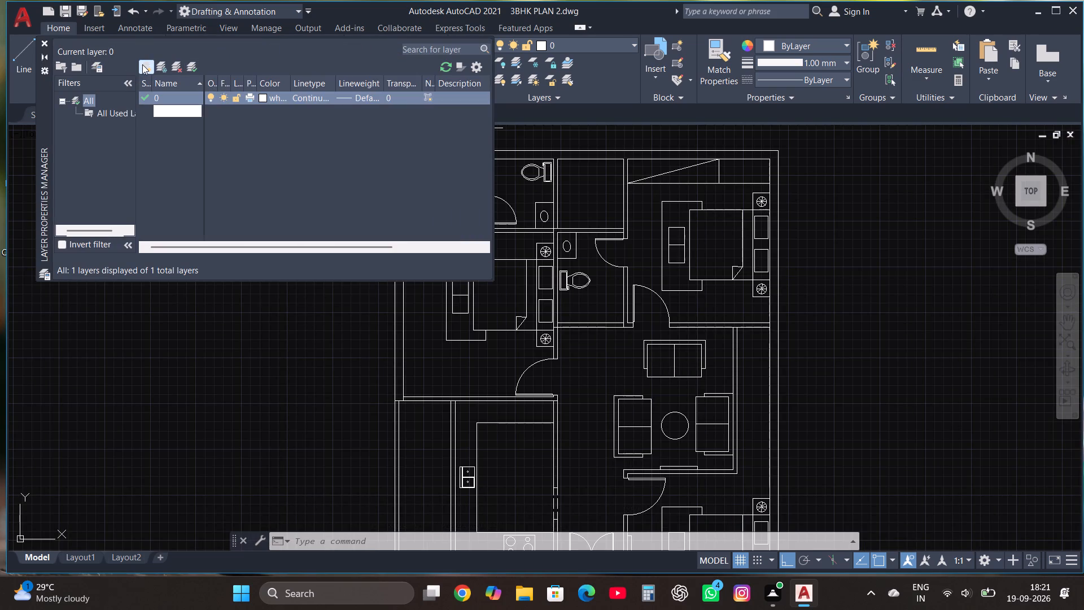
text(WALL)
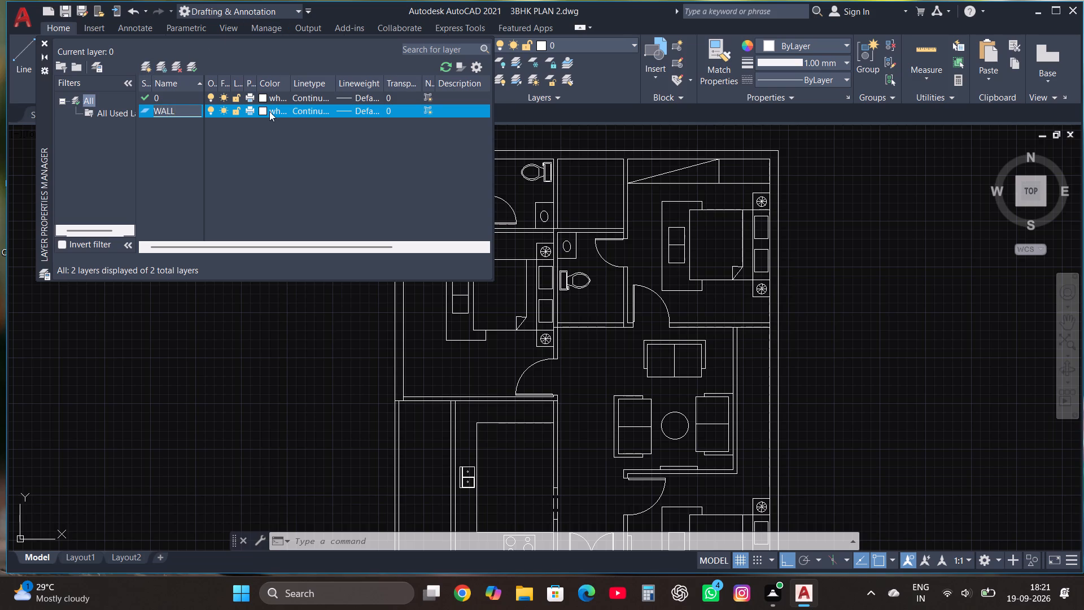
click(261, 107)
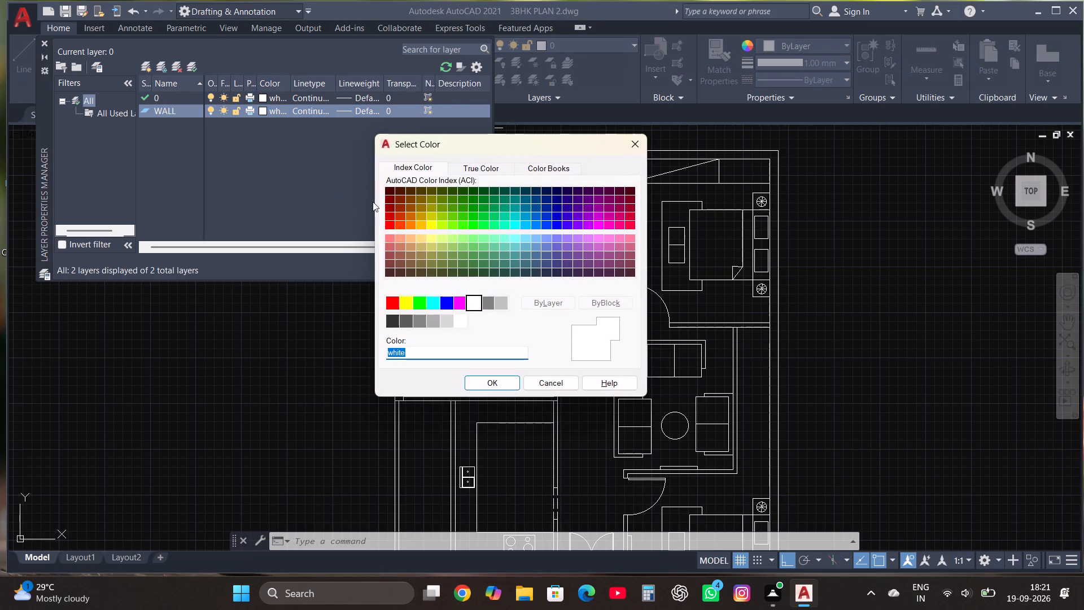
click(400, 225)
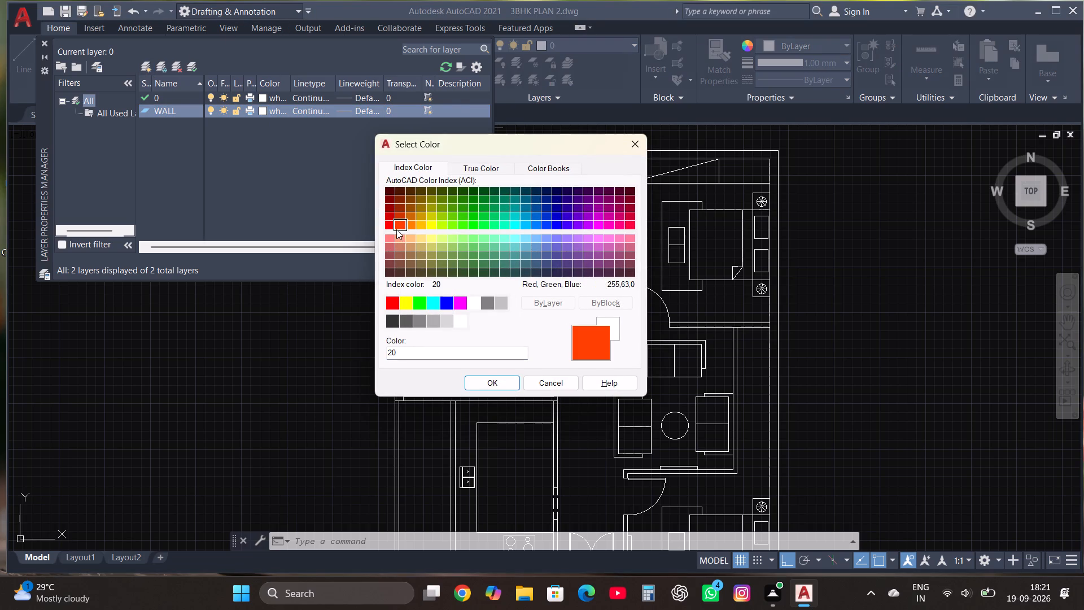
click(391, 228)
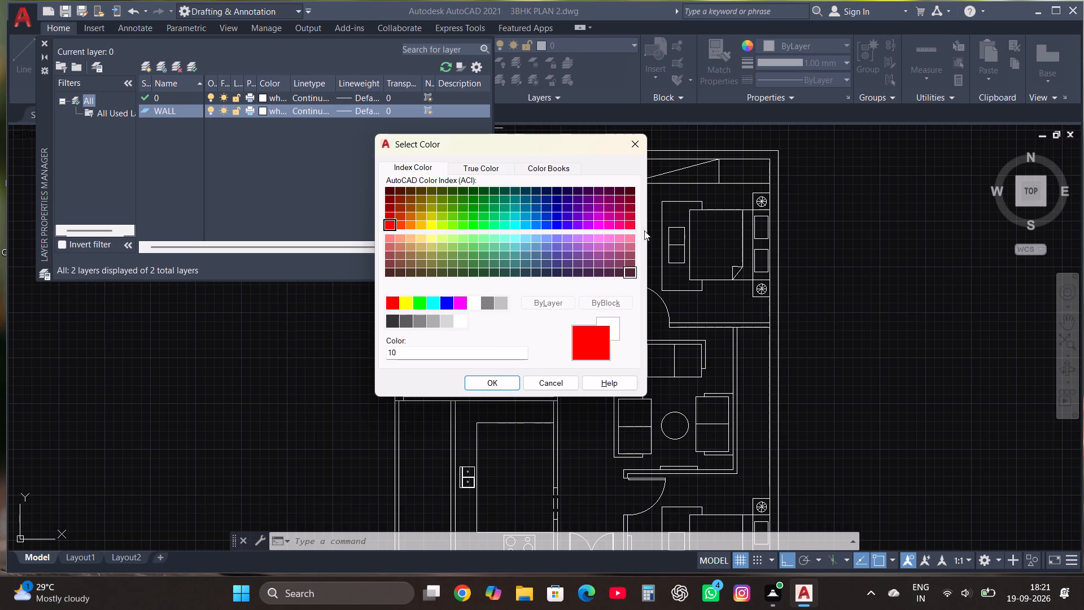
click(631, 224)
click(490, 386)
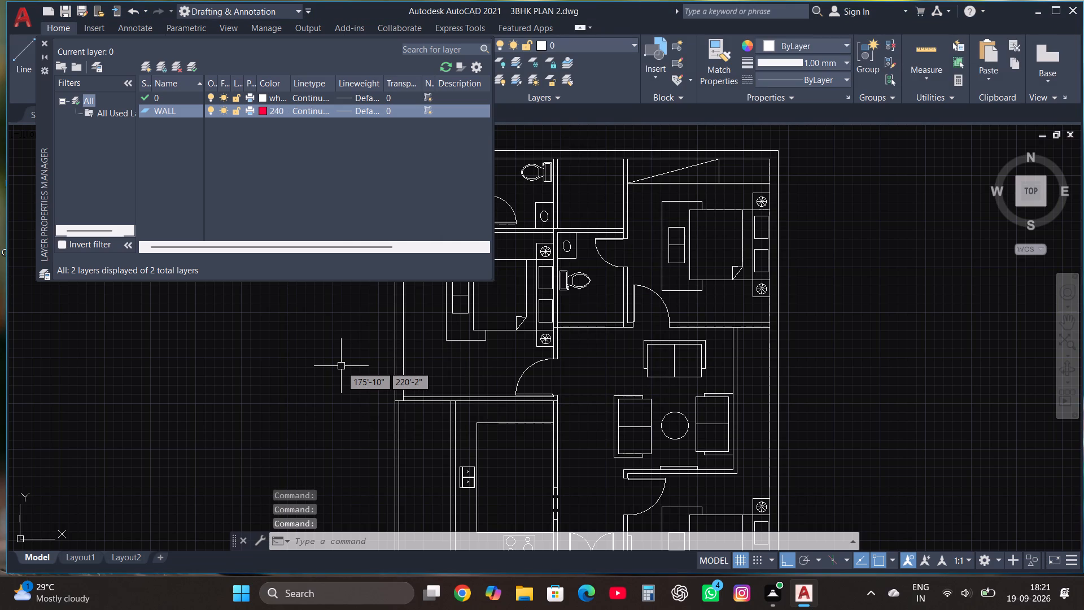
Create a new layer named GRASS with index colour 70.
click(143, 64)
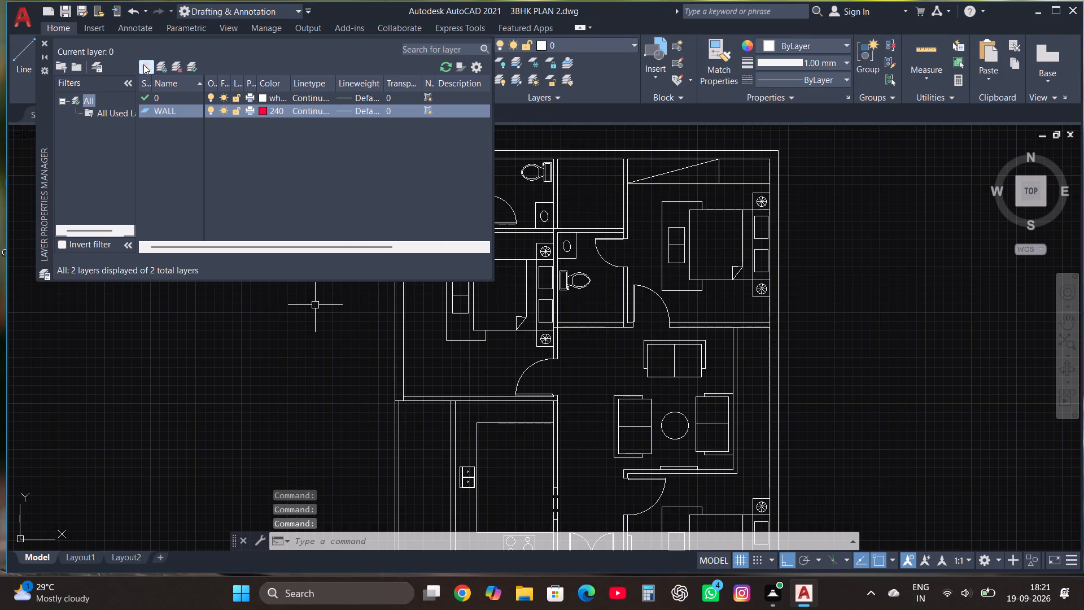
text(GRAA)
key(BackSpace)
text(SS)
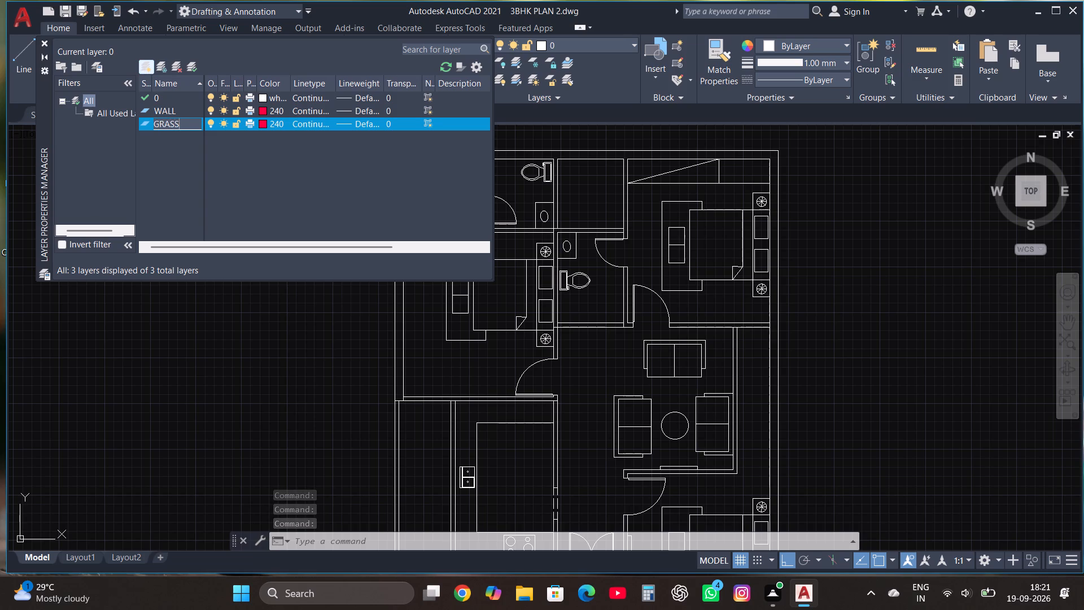
click(261, 121)
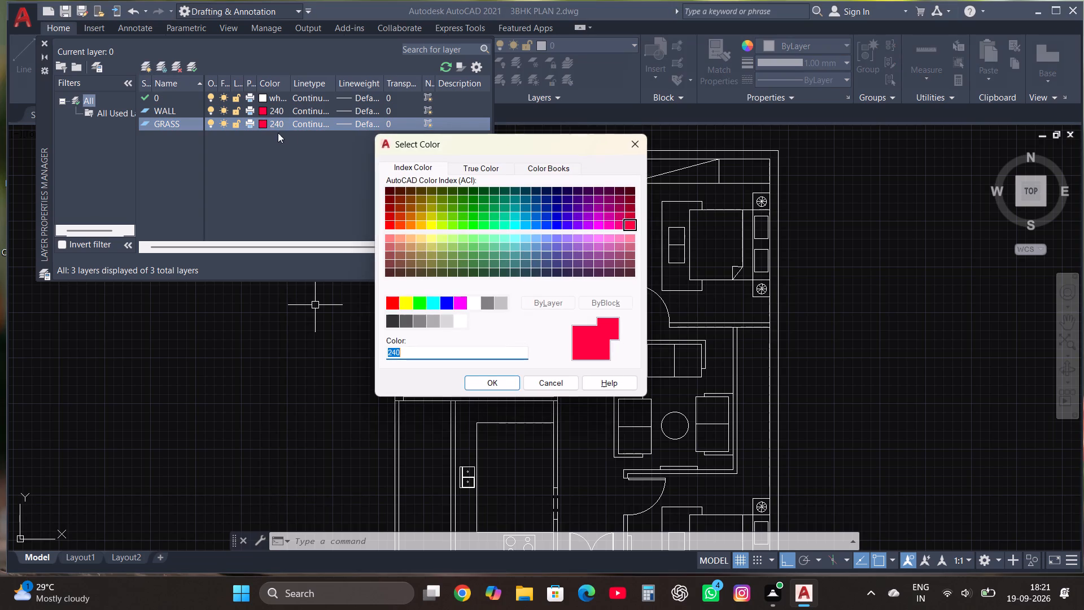
click(454, 229)
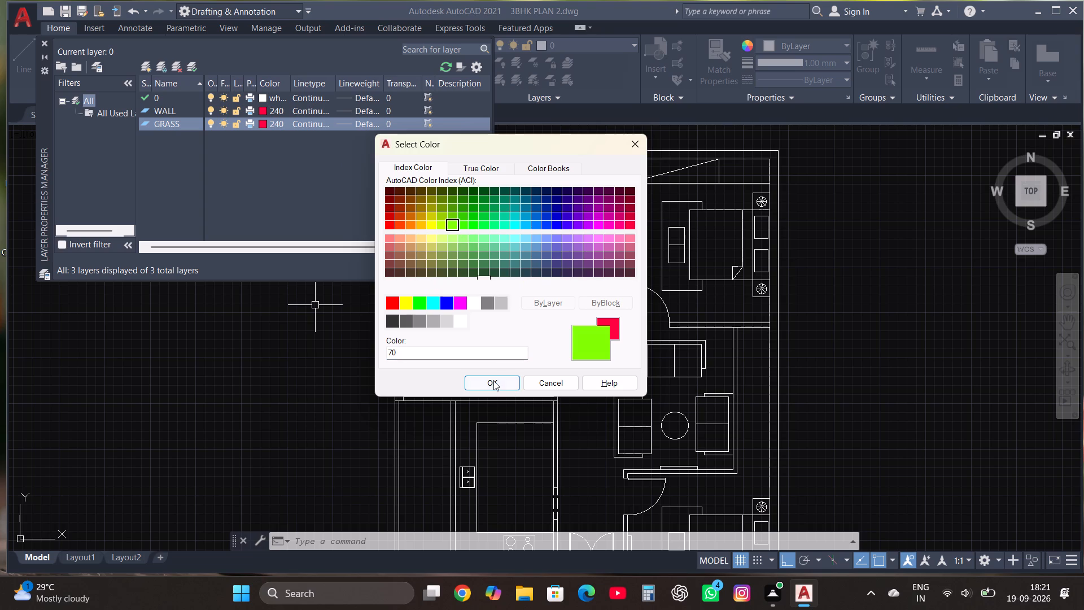
click(493, 381)
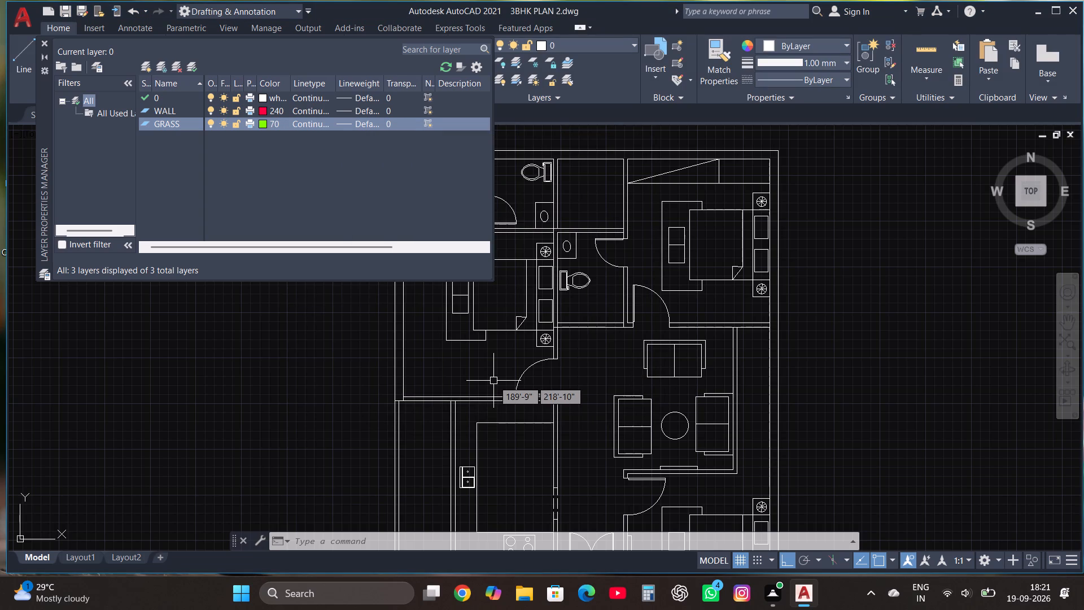
Create a new layer named FURNITURE with index colour 220.
click(146, 65)
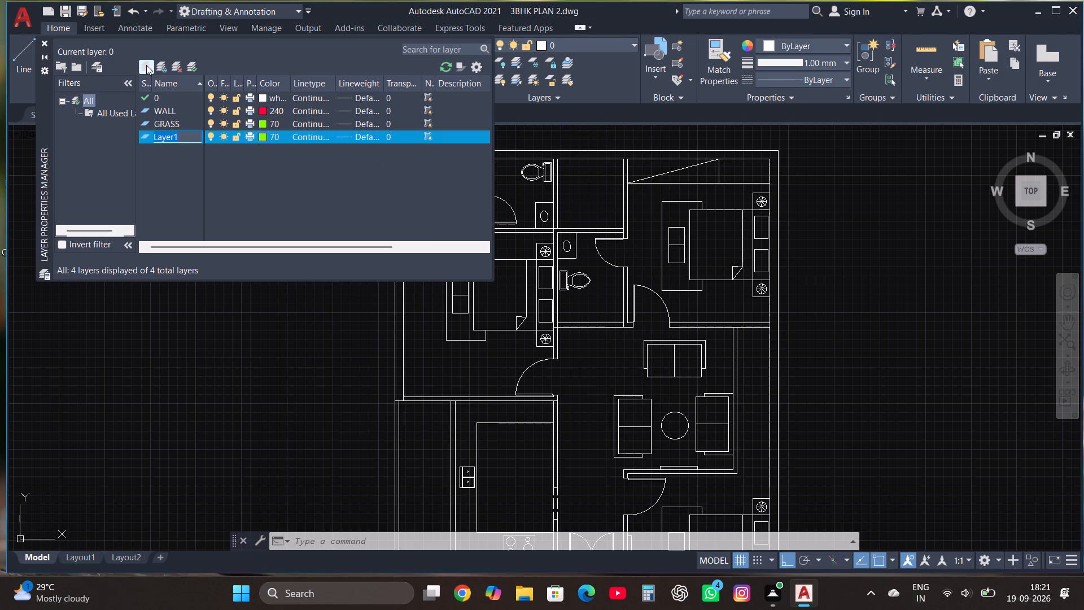
text(FUR)
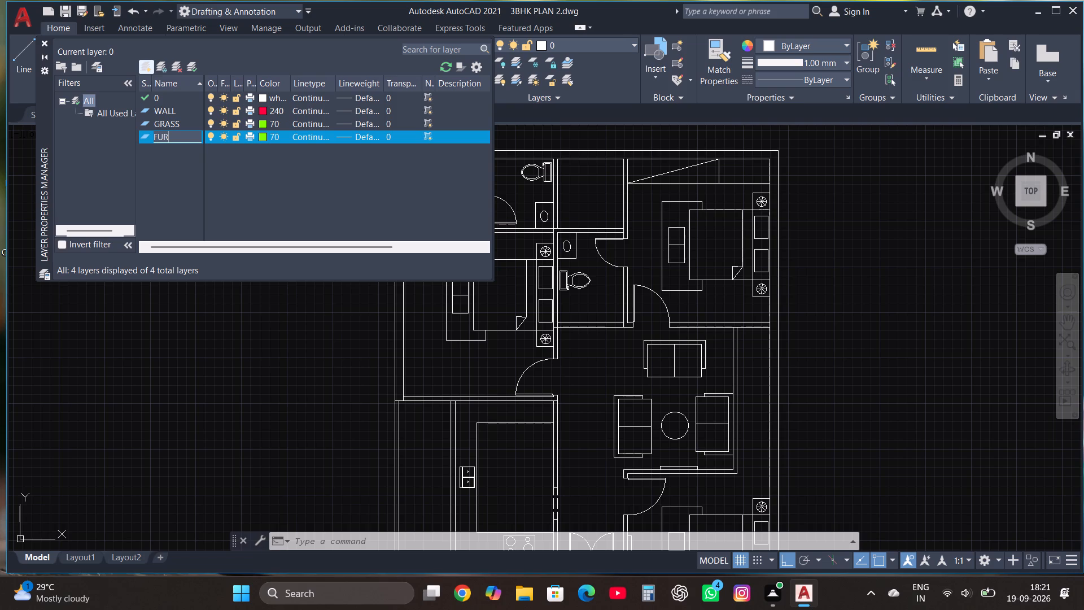
text(NI)
text(TURE)
click(264, 135)
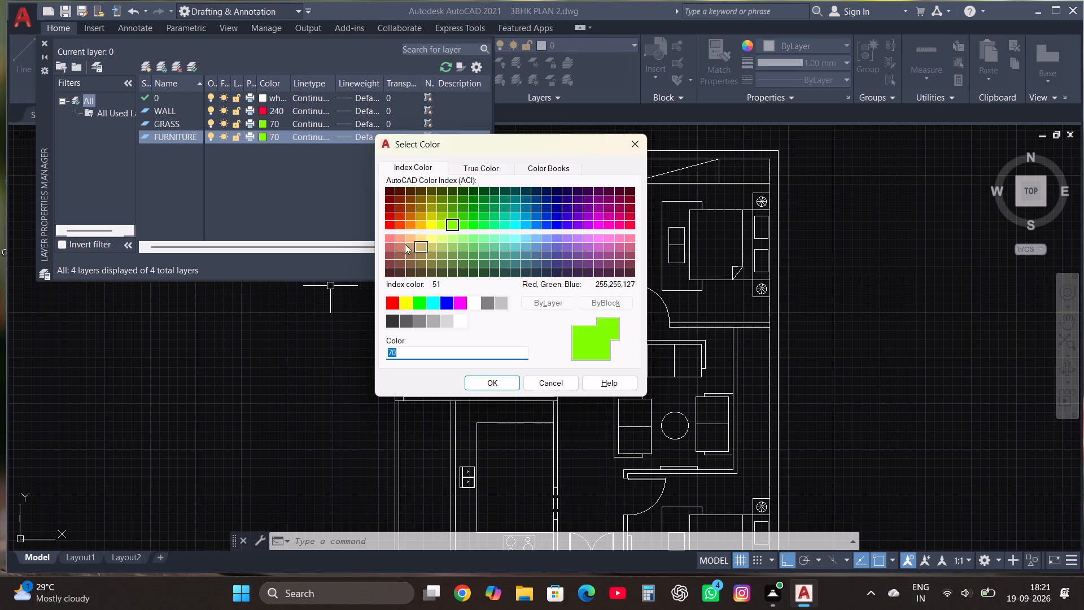
click(612, 229)
click(499, 385)
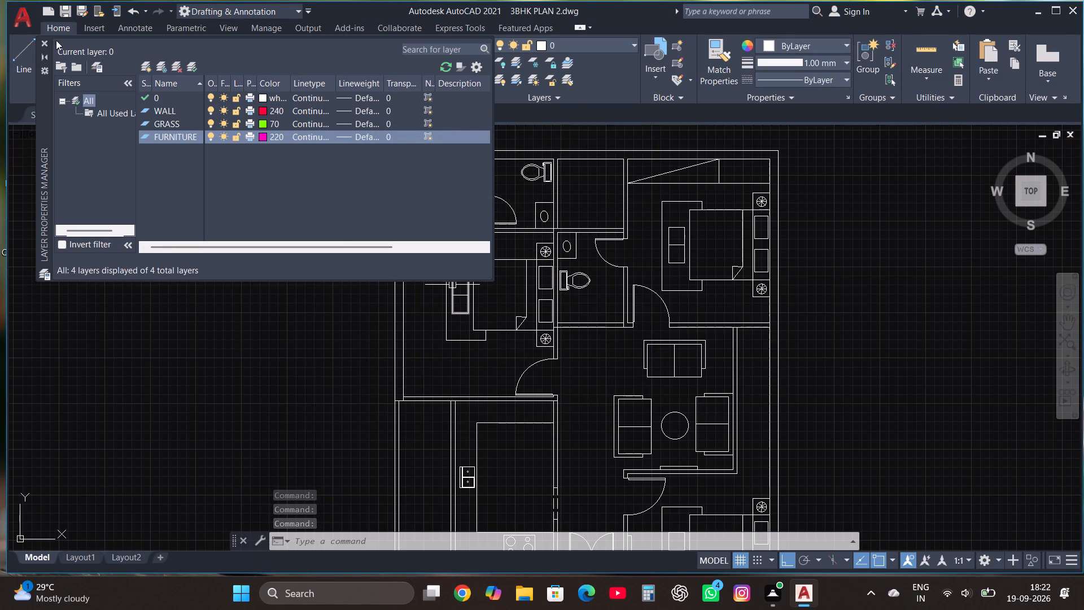
Create a new layer named DOOR with index colour 50.
click(145, 66)
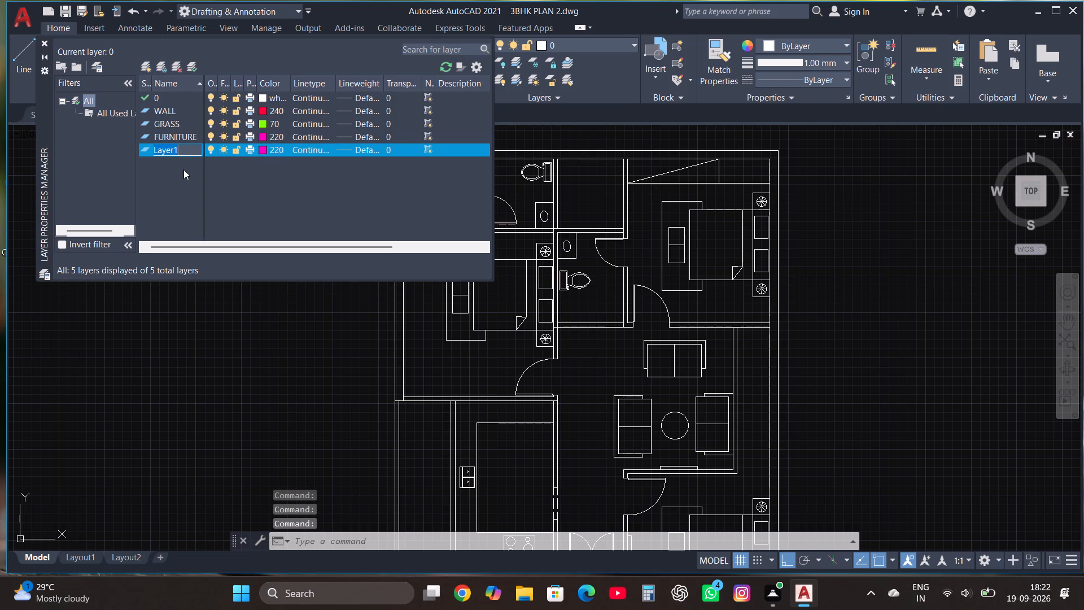
text(DOOR)
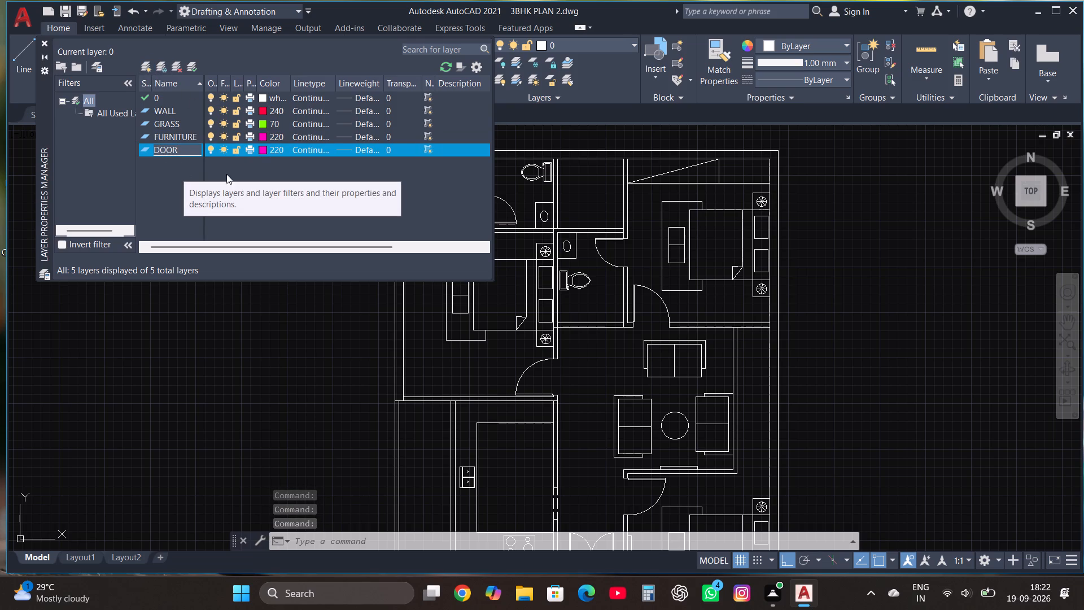
click(265, 152)
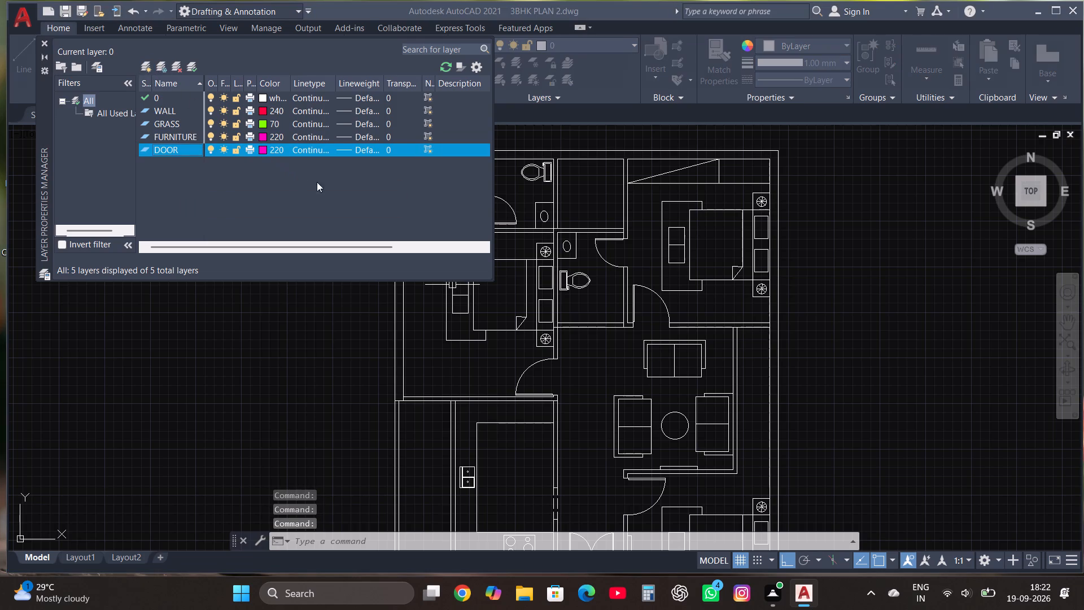
click(433, 227)
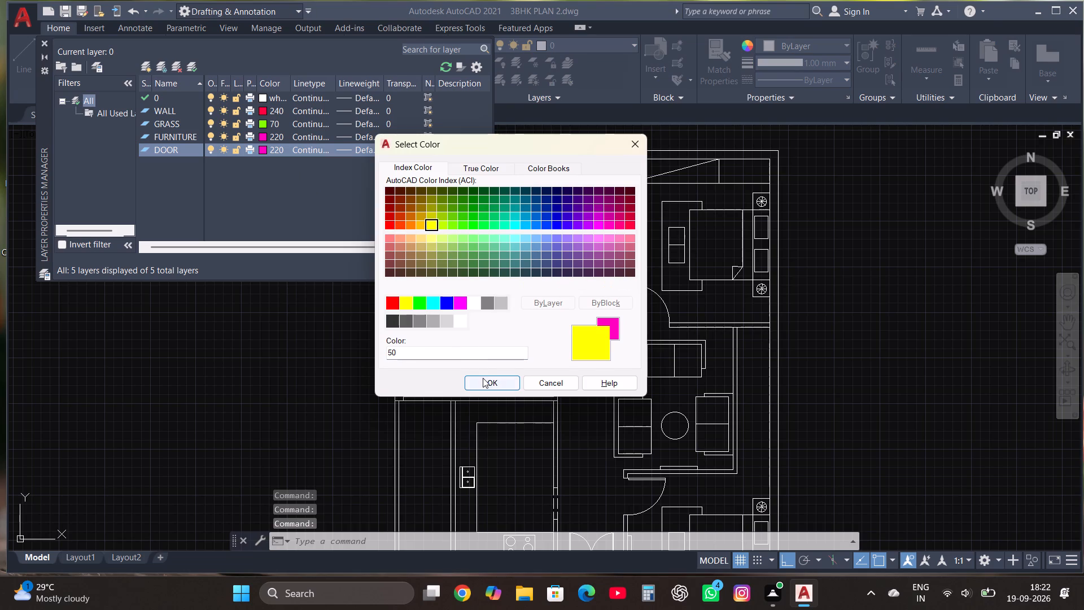
click(483, 378)
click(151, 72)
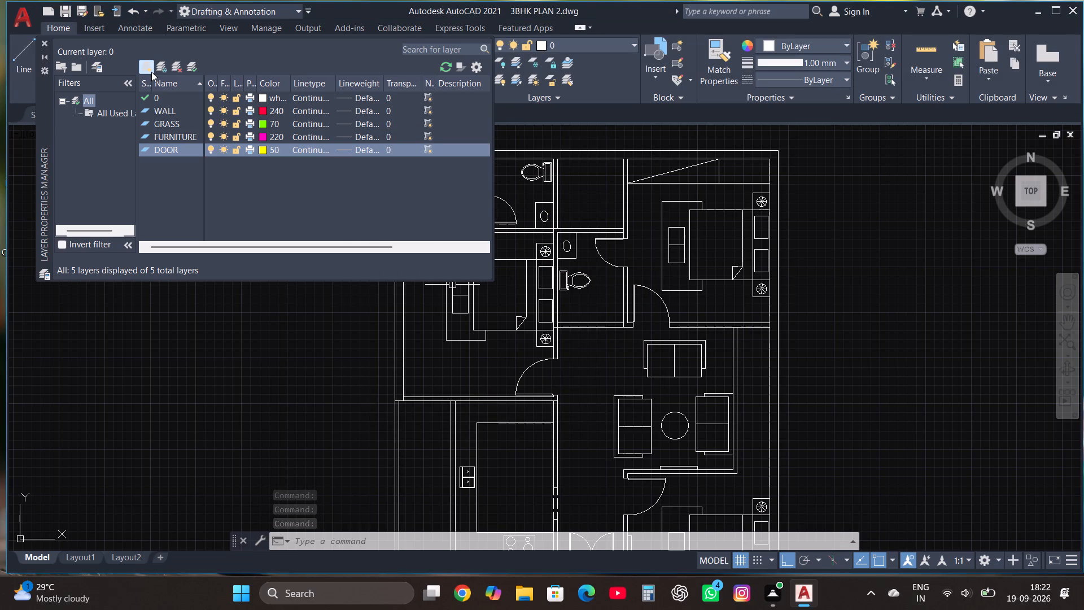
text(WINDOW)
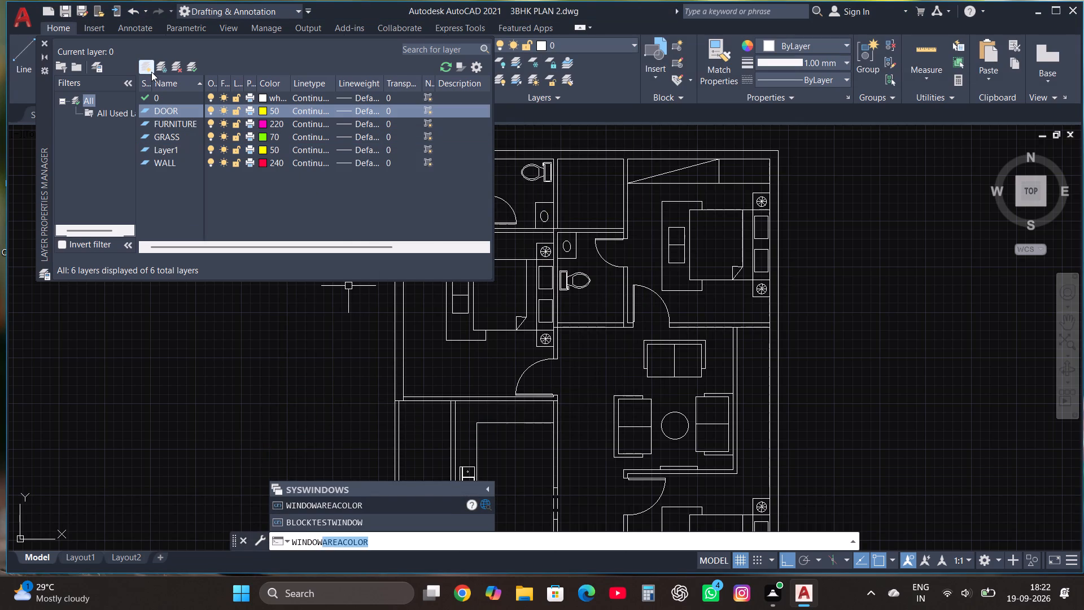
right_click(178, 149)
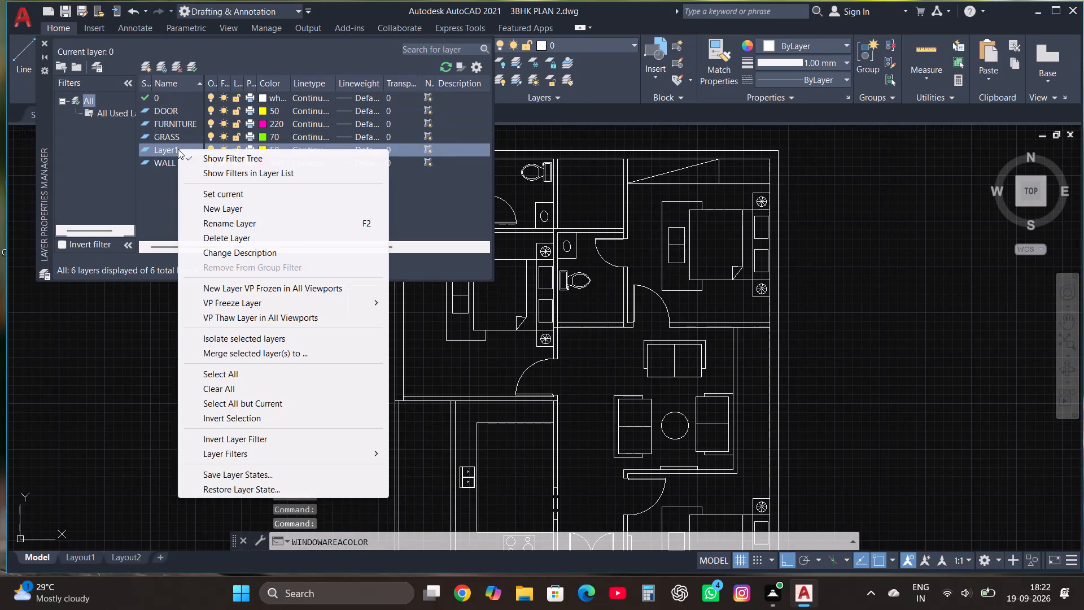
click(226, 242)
Create a new layer named WINDOW with index colour 130 and close the layer manager.
click(144, 68)
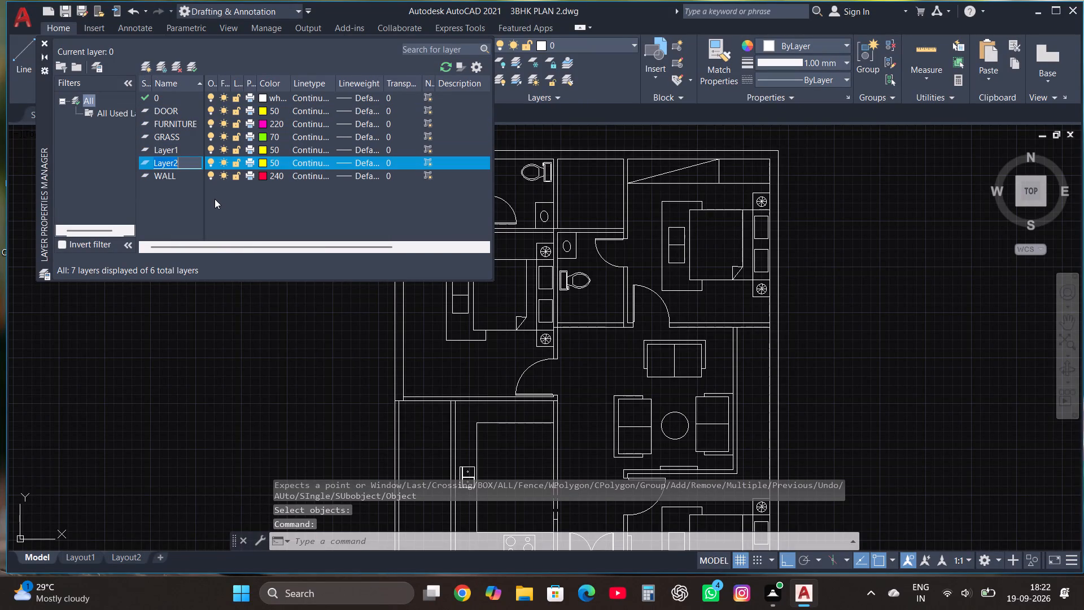
key(w)
text(INDOE)
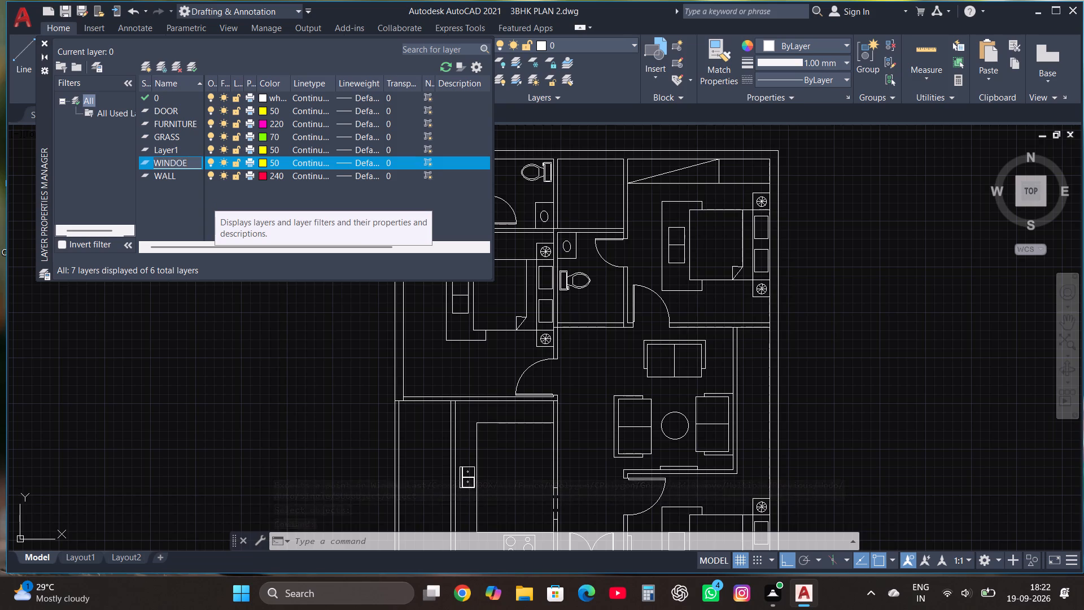
key(BackSpace)
key(w)
click(262, 160)
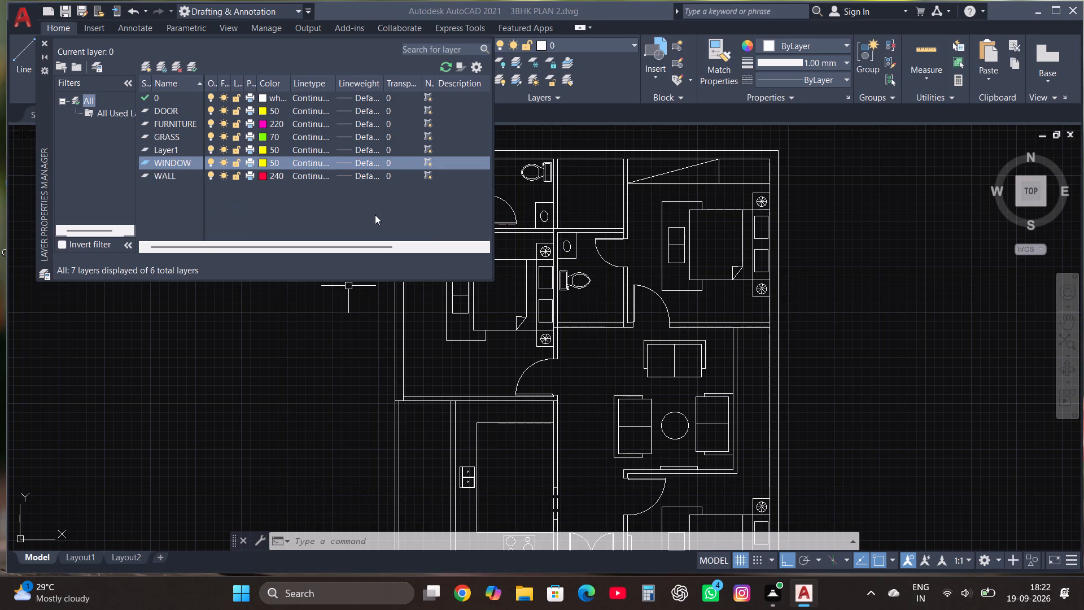
click(518, 225)
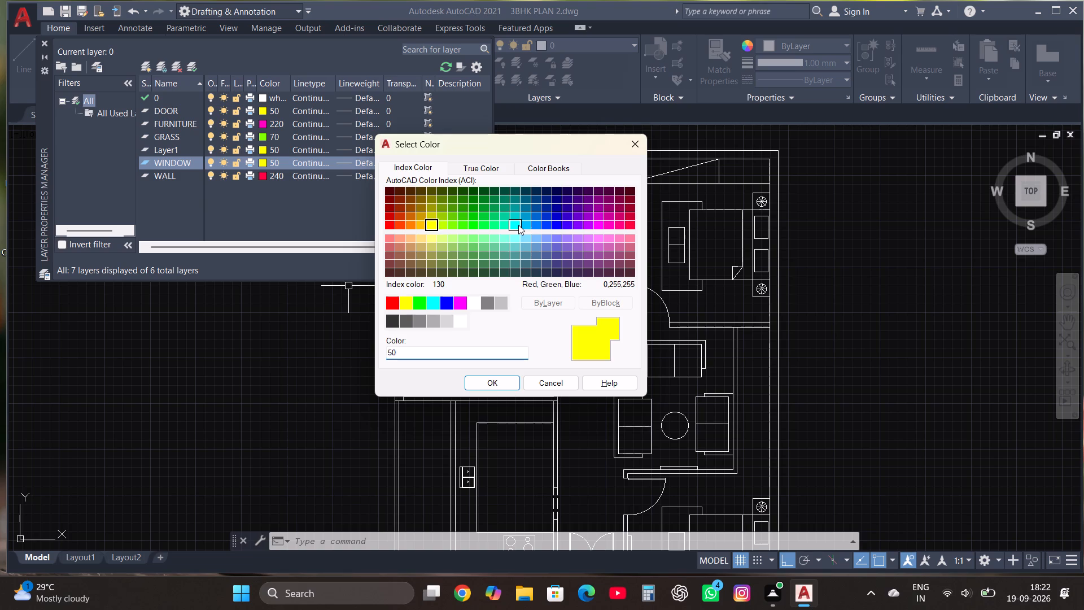
click(490, 387)
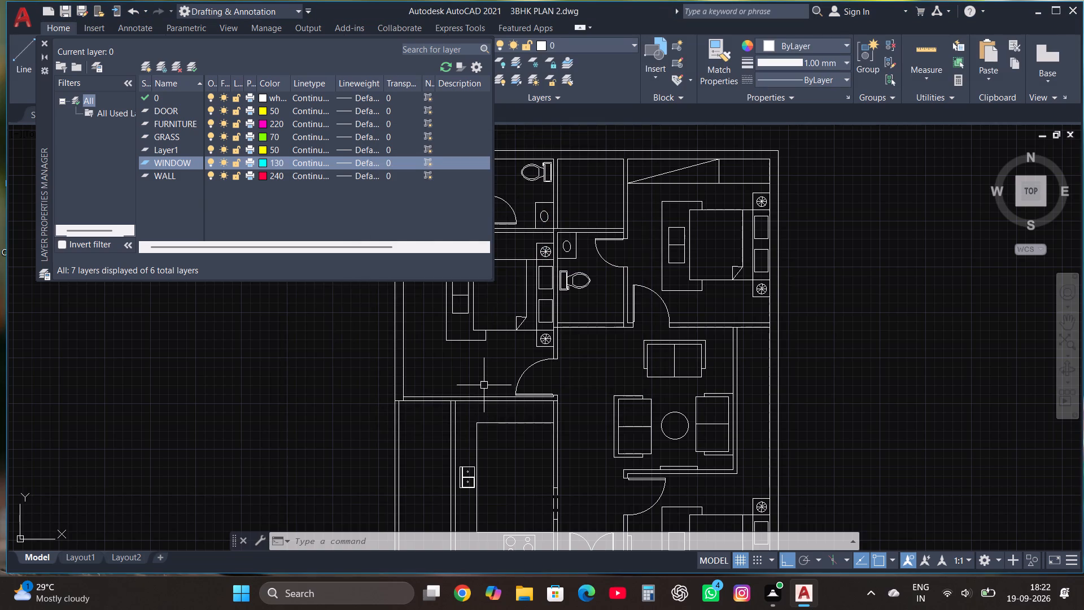
click(47, 44)
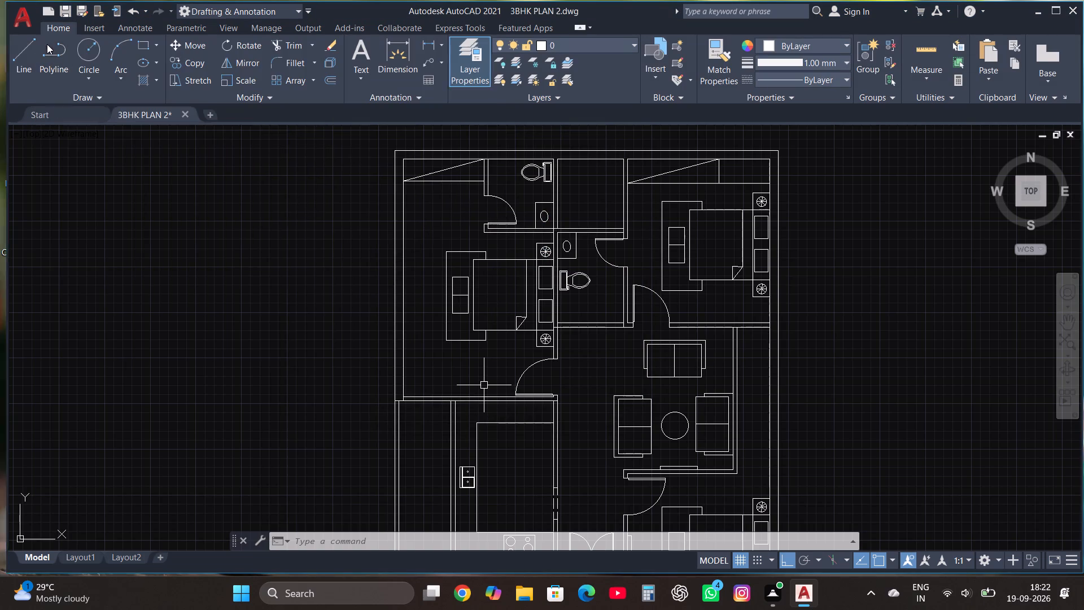
Make WALL the current layer.
click(601, 45)
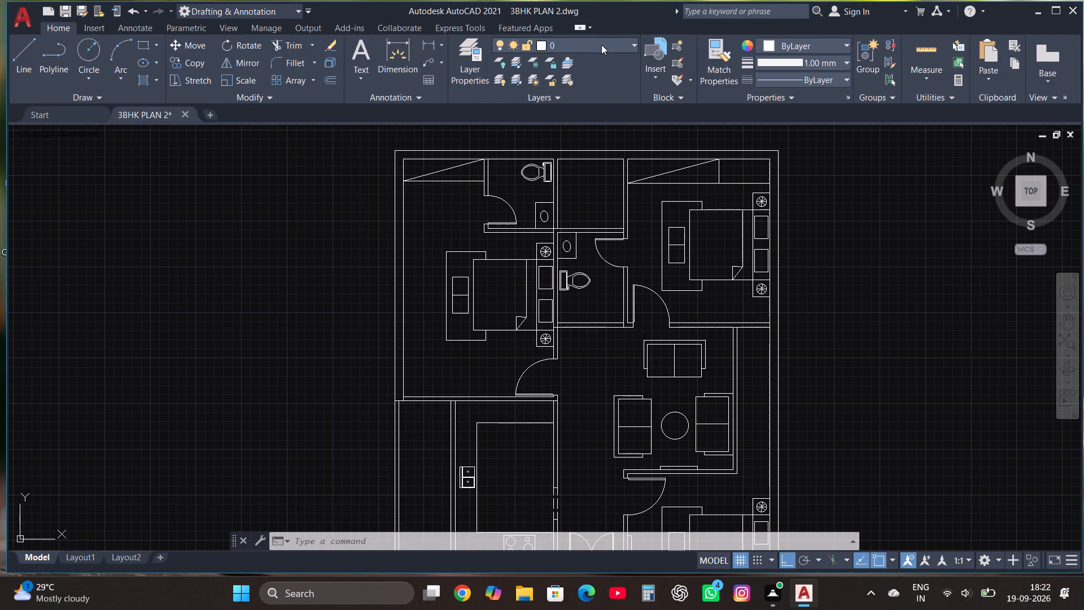
click(553, 151)
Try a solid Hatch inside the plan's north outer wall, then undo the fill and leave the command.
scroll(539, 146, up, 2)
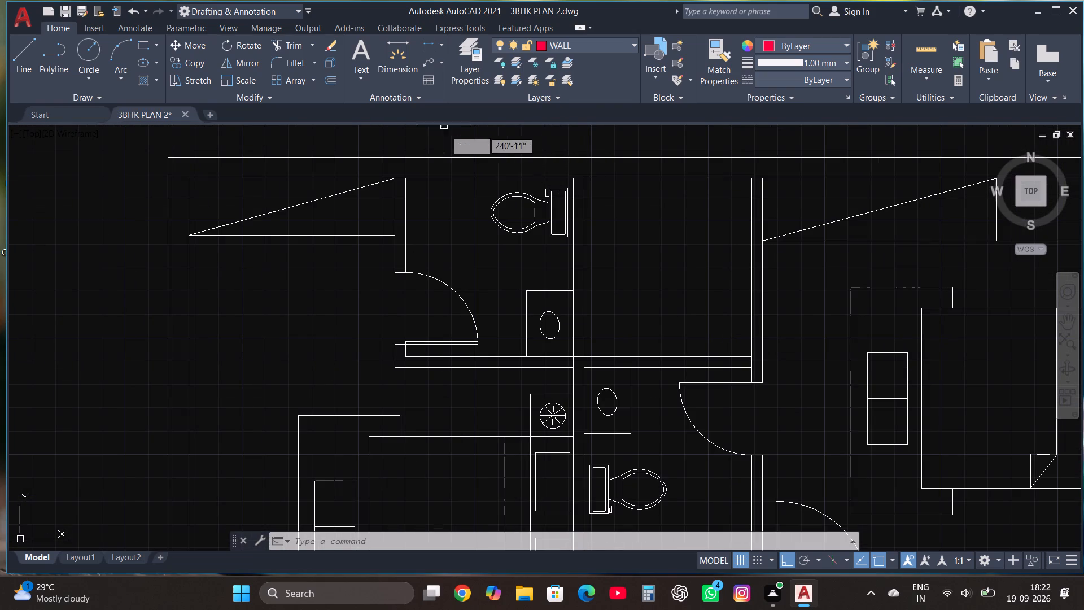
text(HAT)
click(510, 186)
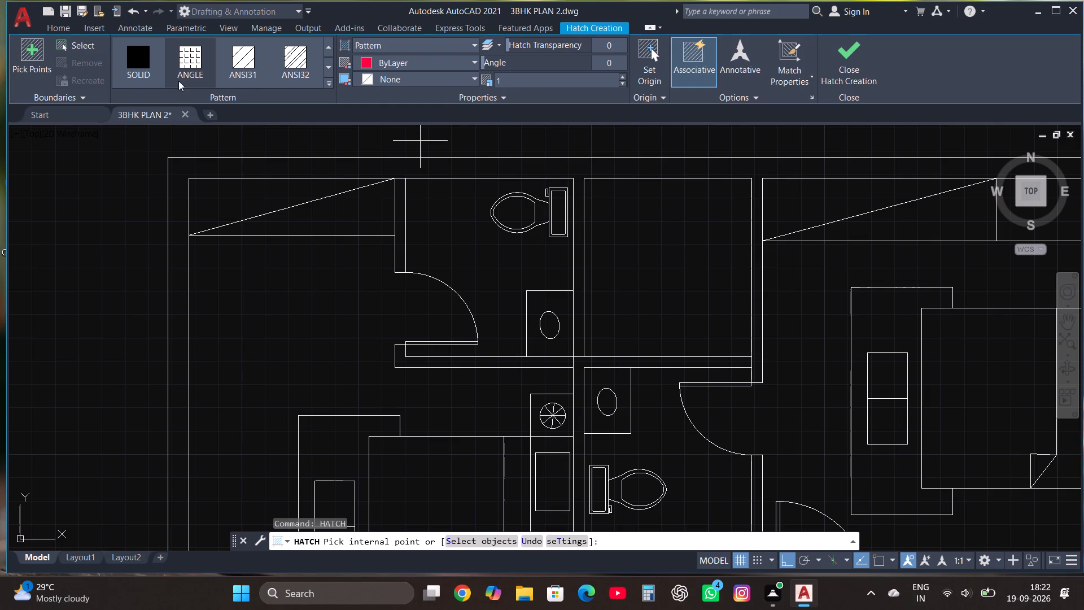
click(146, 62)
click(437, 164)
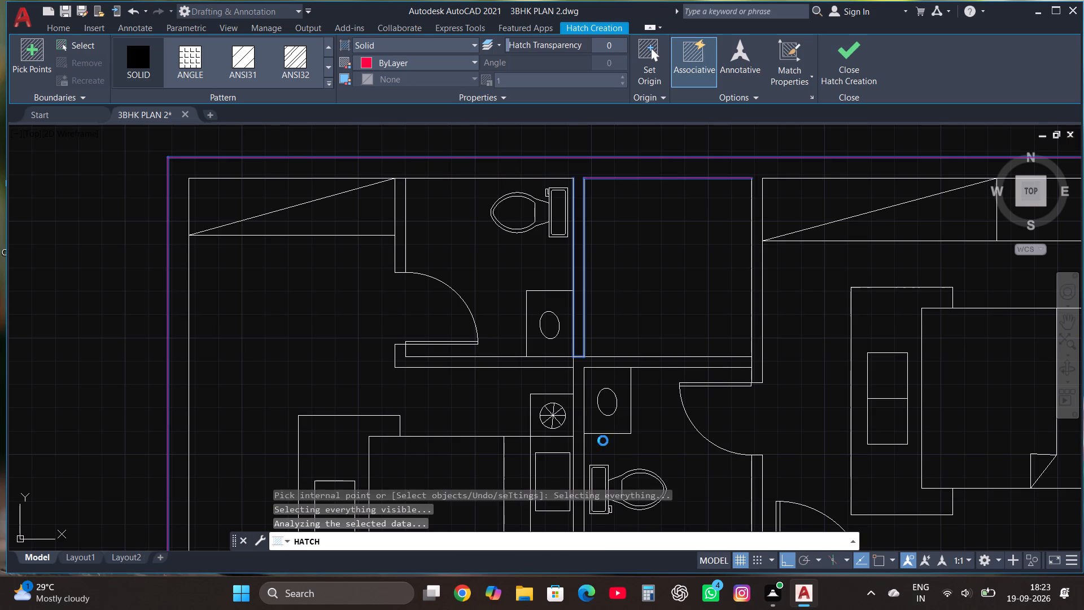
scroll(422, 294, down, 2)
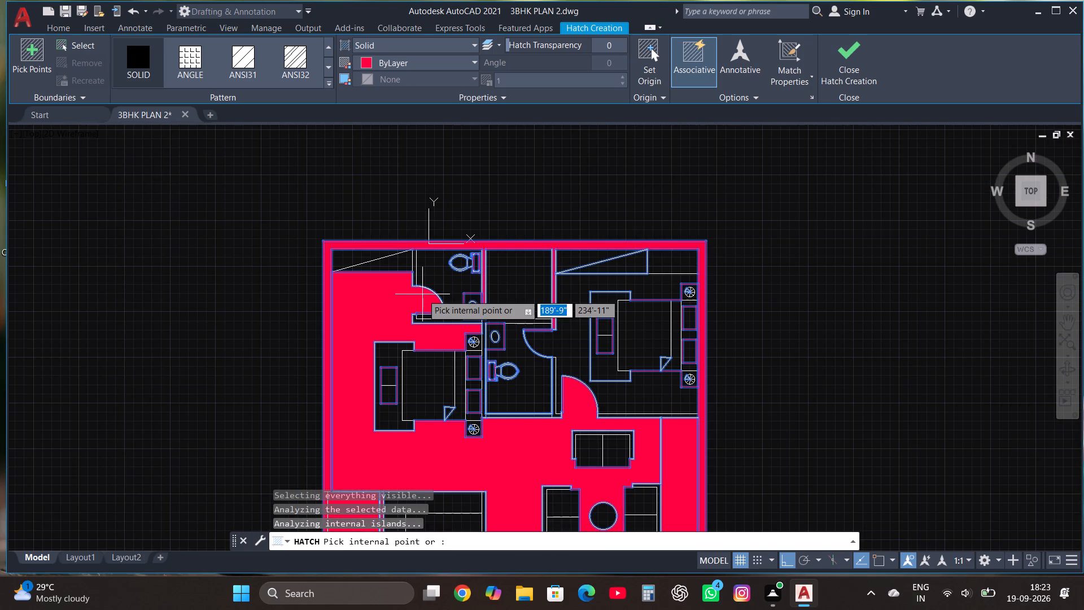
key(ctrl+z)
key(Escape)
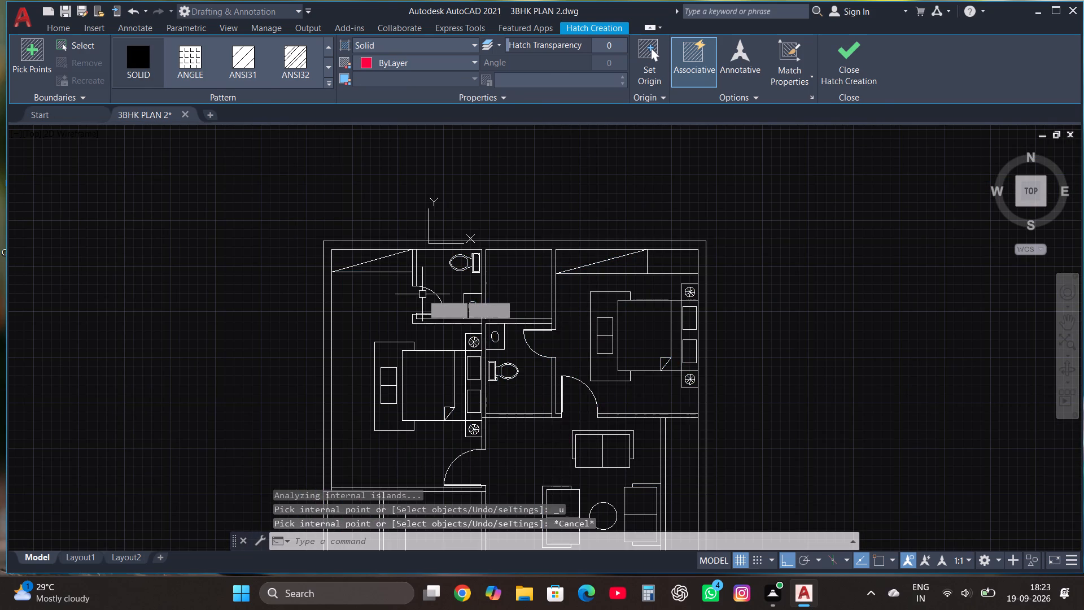
Save the drawing.
key(ctrl+s)
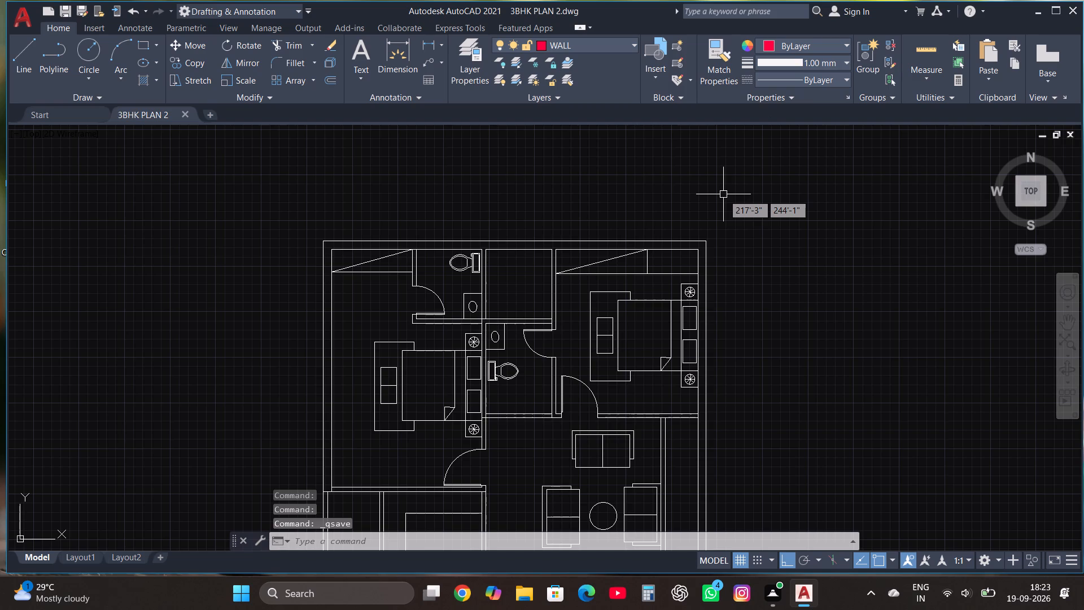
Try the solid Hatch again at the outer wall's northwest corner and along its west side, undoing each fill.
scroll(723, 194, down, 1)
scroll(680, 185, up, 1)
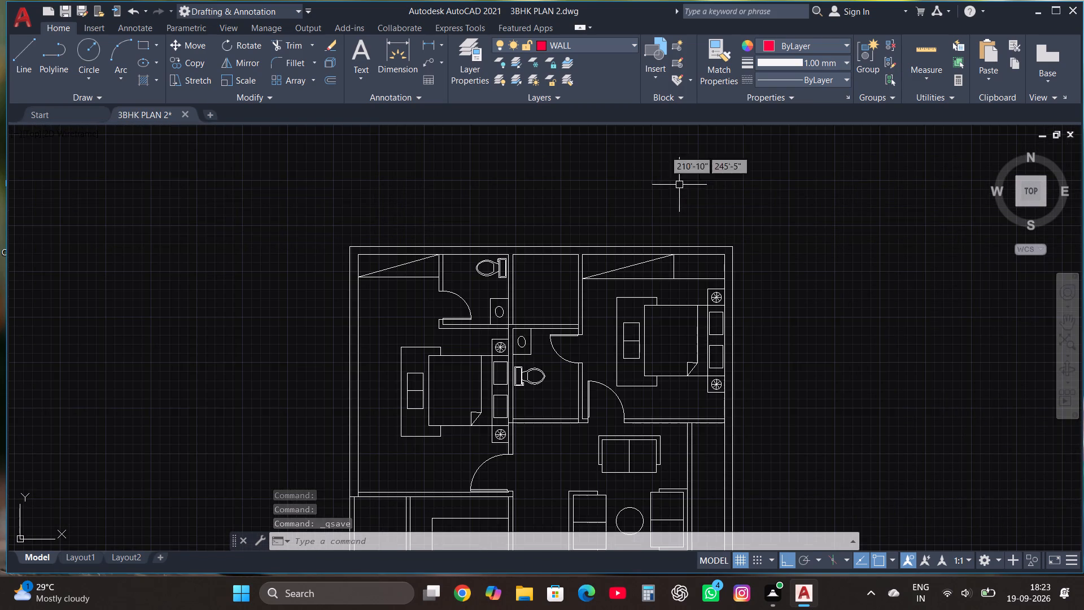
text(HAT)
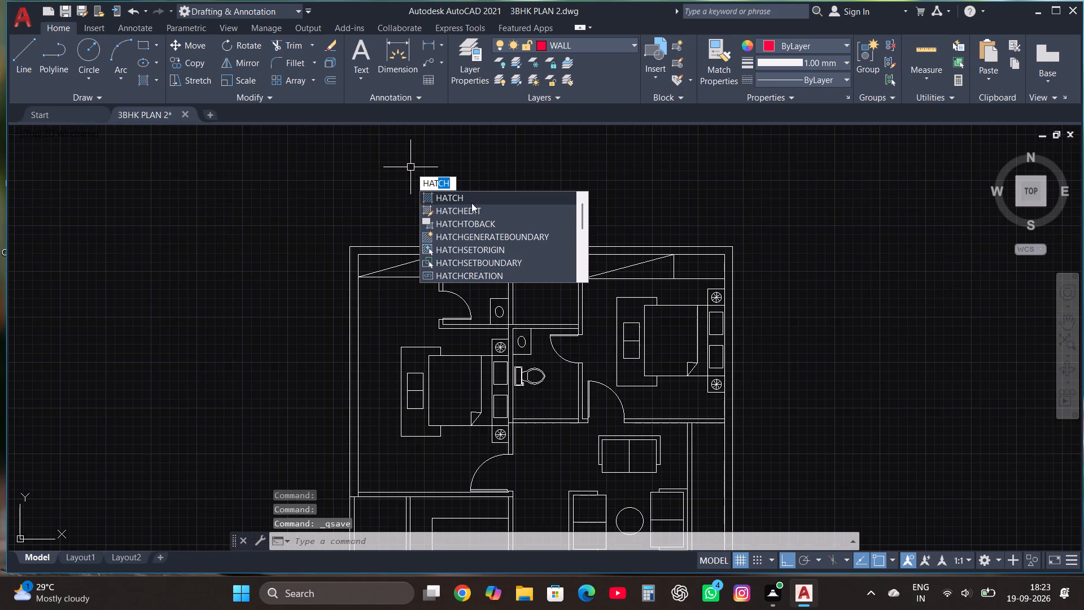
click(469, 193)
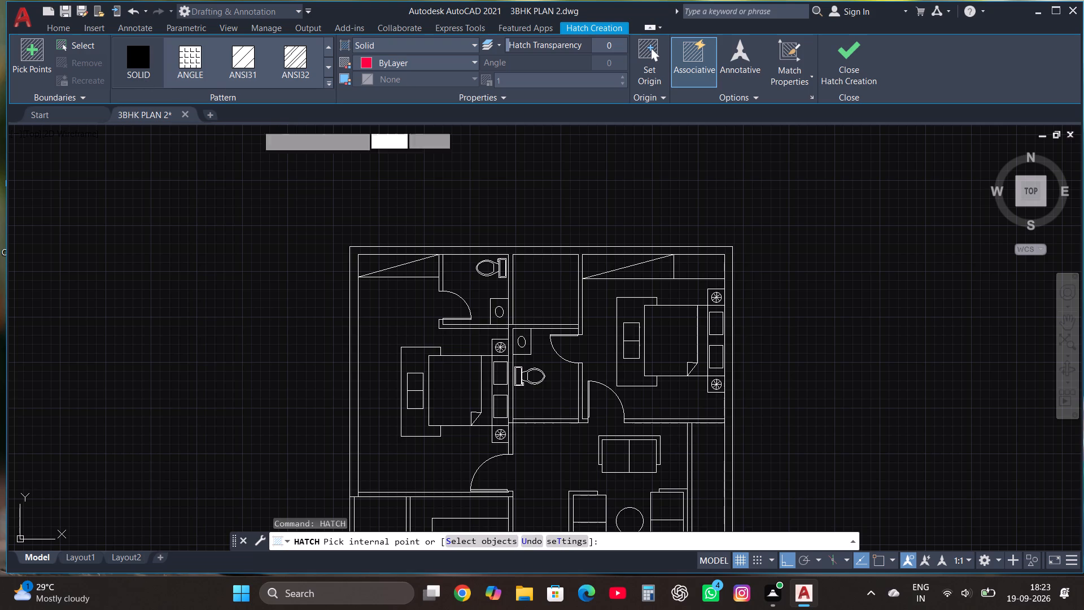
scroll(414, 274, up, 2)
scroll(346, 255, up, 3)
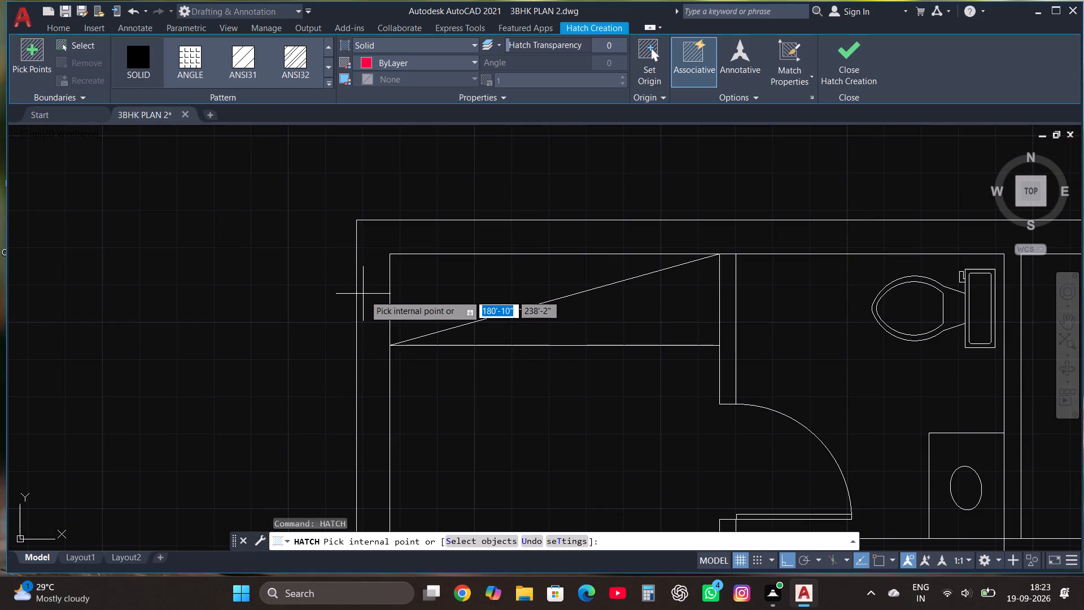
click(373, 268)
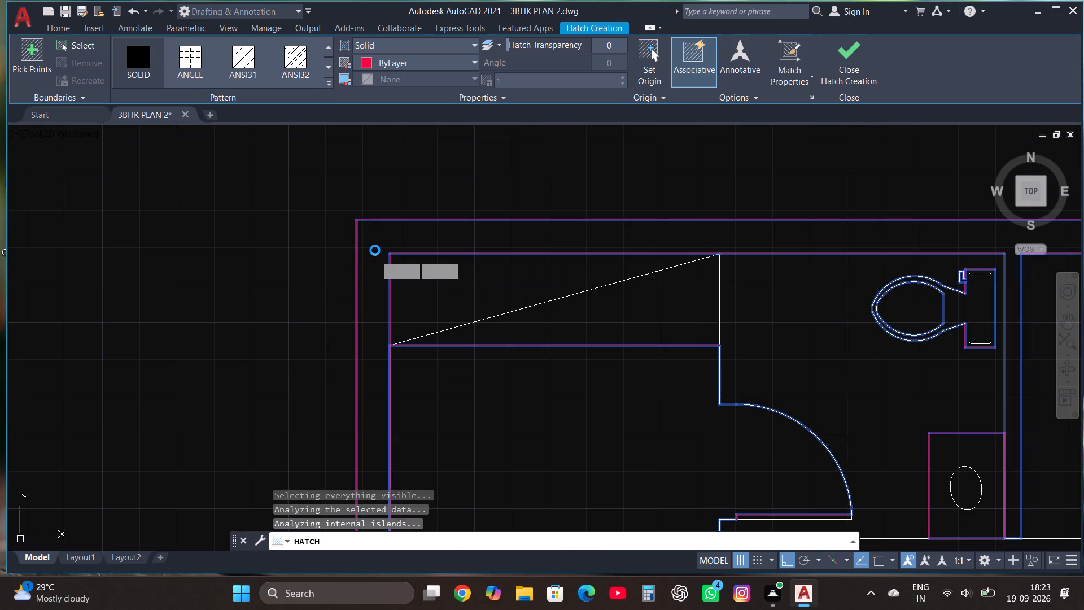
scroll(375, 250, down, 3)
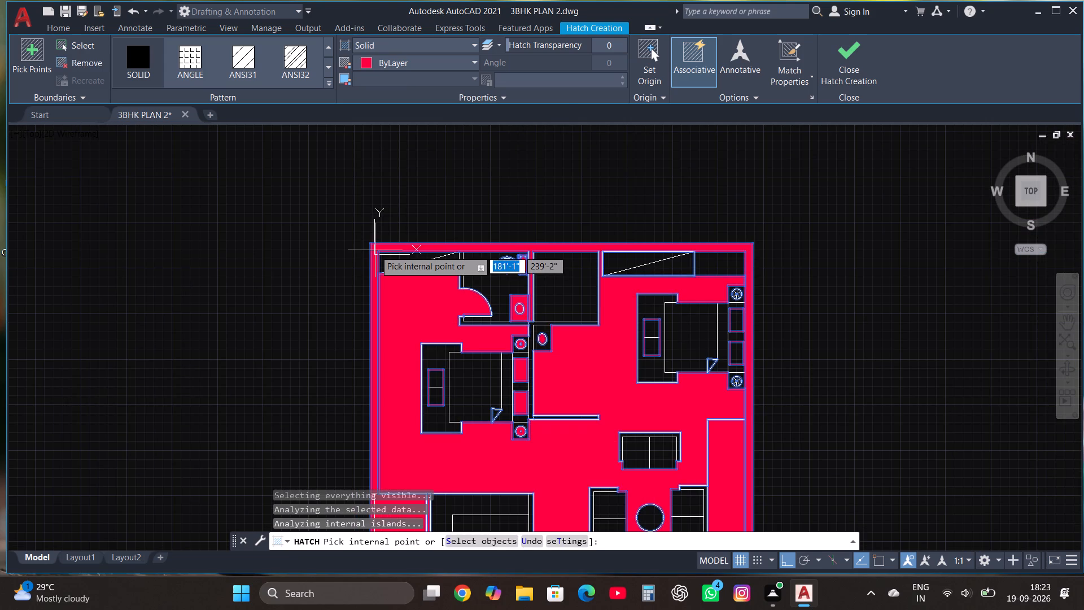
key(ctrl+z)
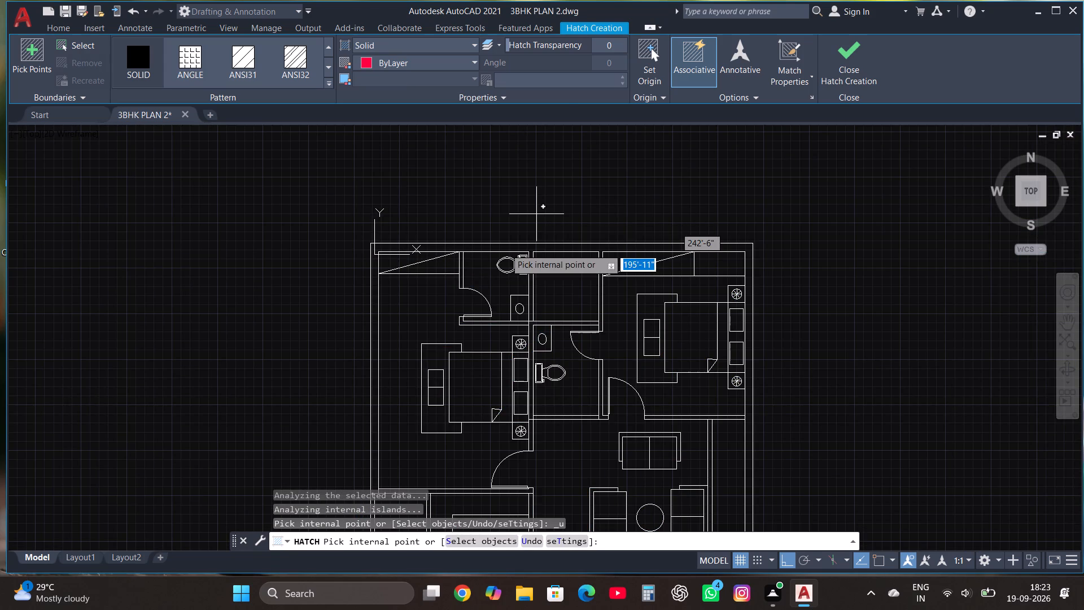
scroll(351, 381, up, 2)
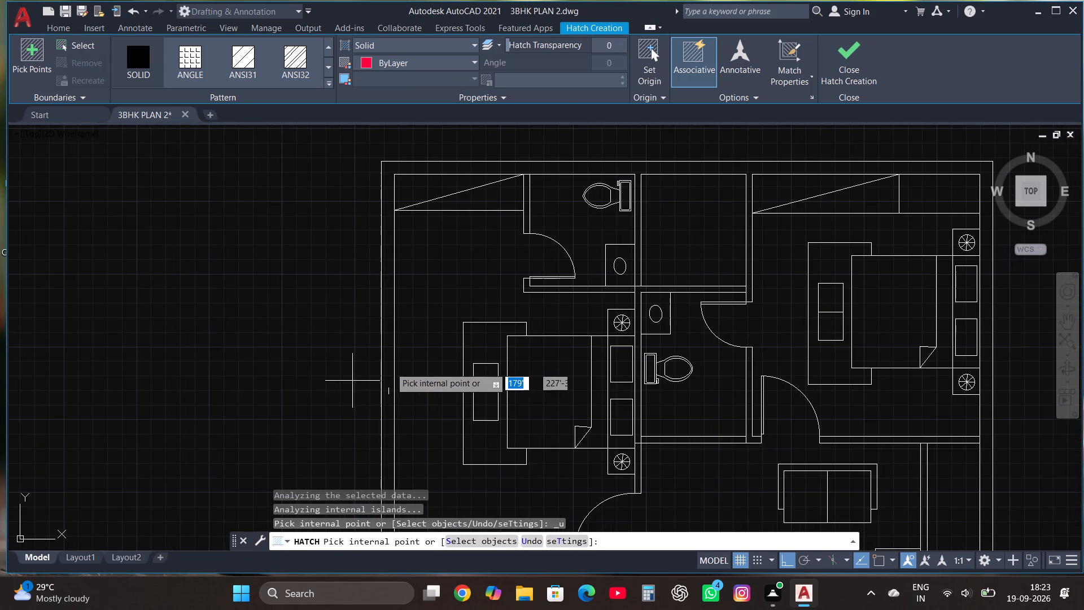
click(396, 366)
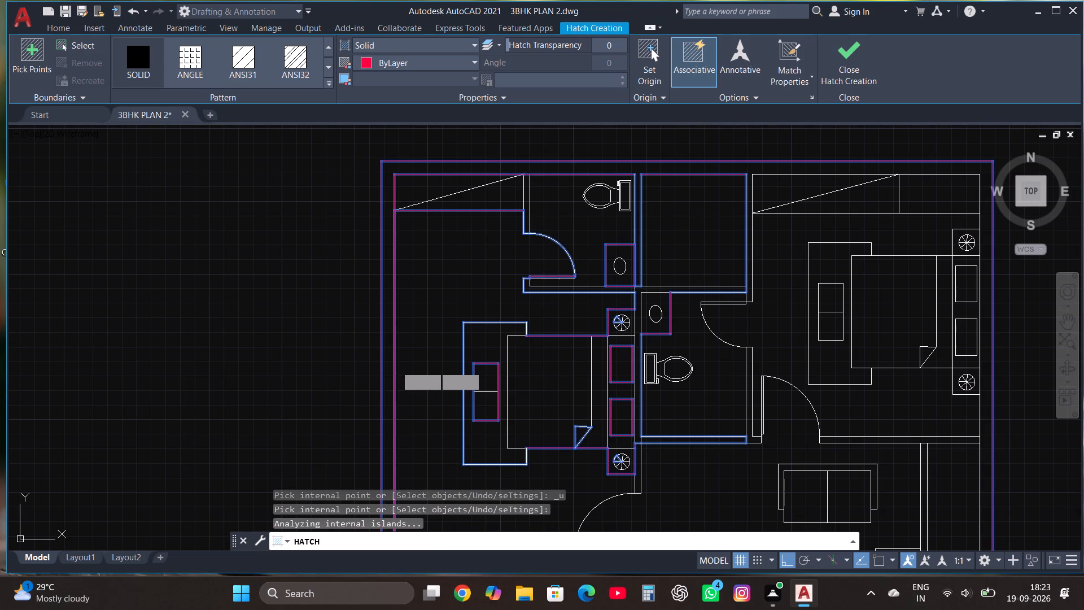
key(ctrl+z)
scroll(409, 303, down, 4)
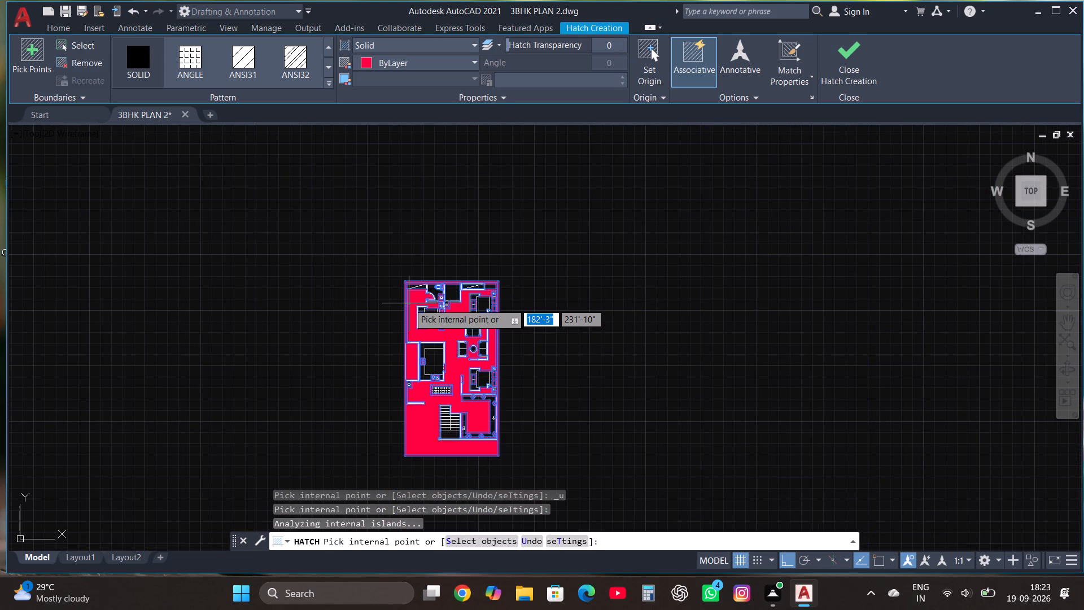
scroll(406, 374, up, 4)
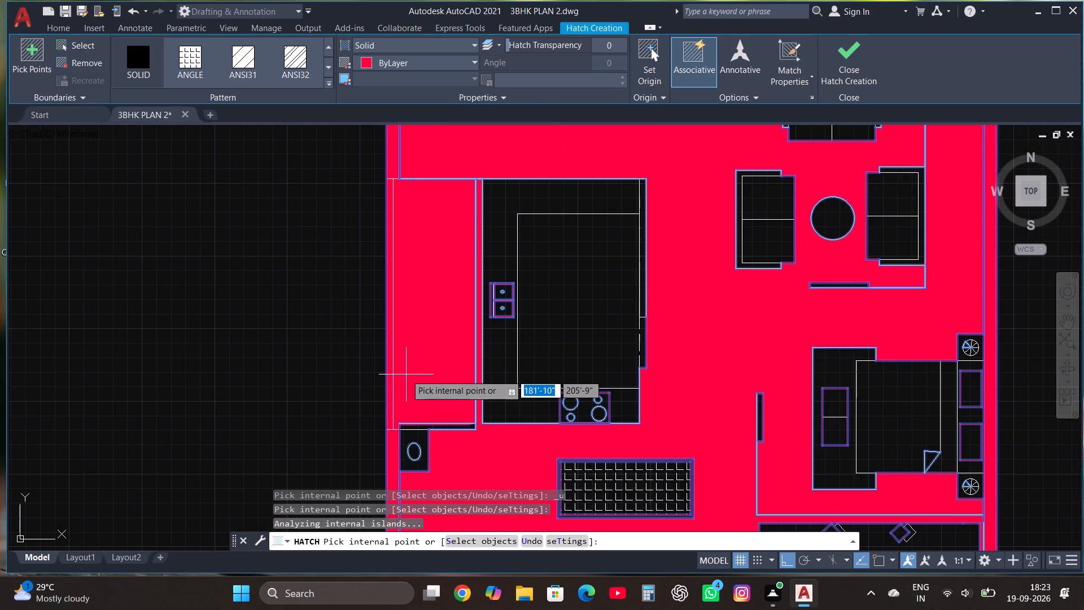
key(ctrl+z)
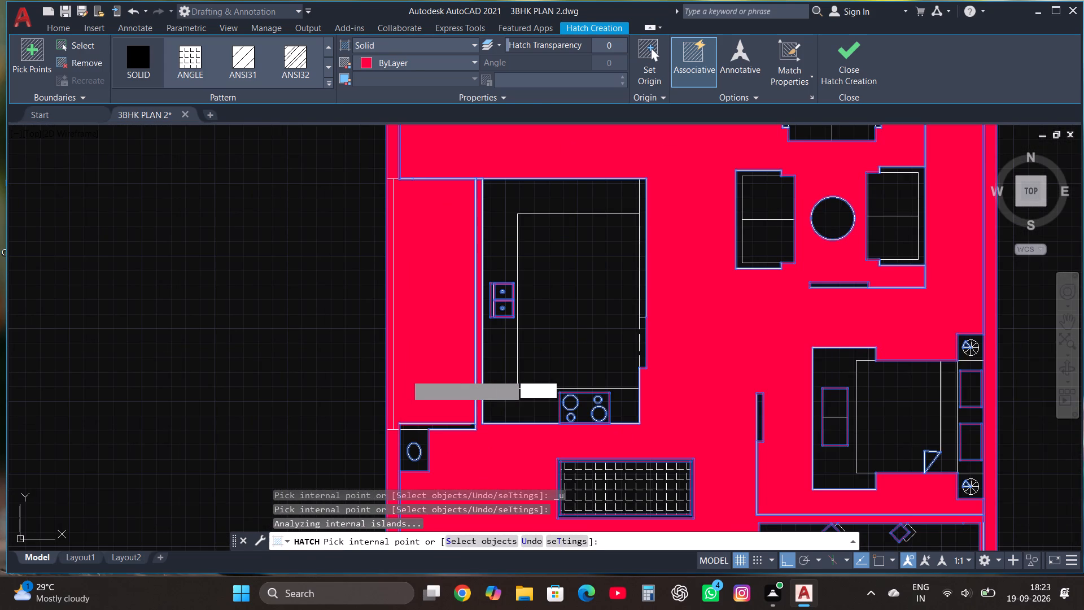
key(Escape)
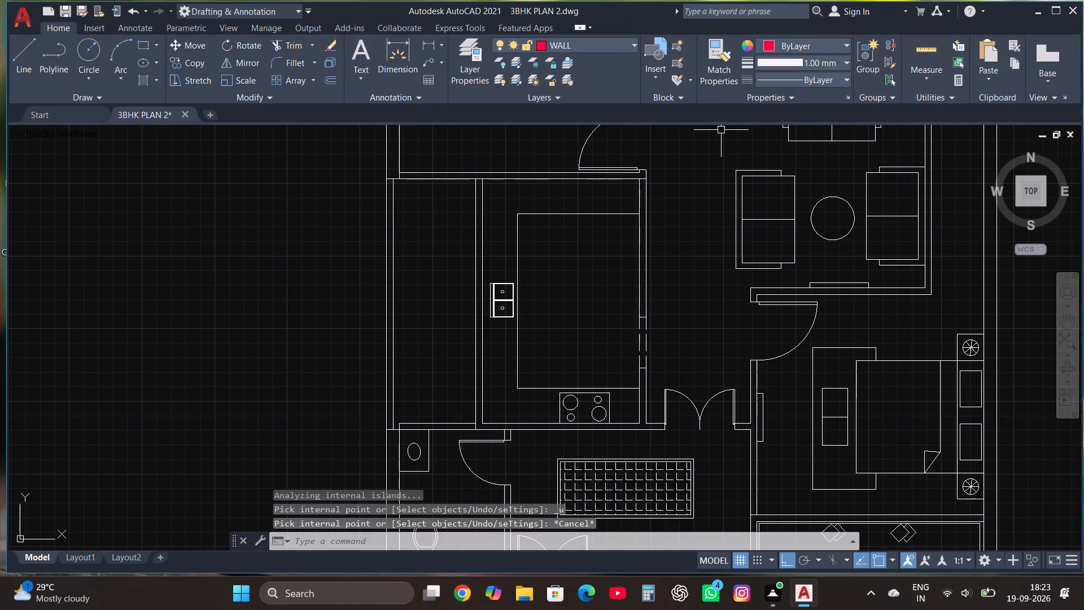
Change the WALL layer's colour to red, index colour 1.
click(541, 46)
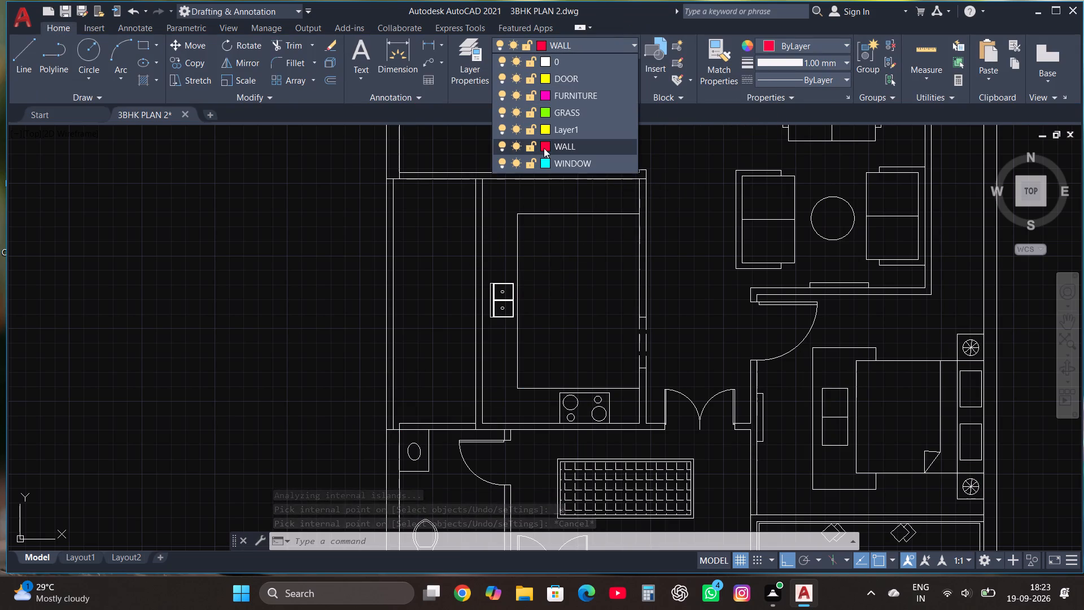
click(544, 144)
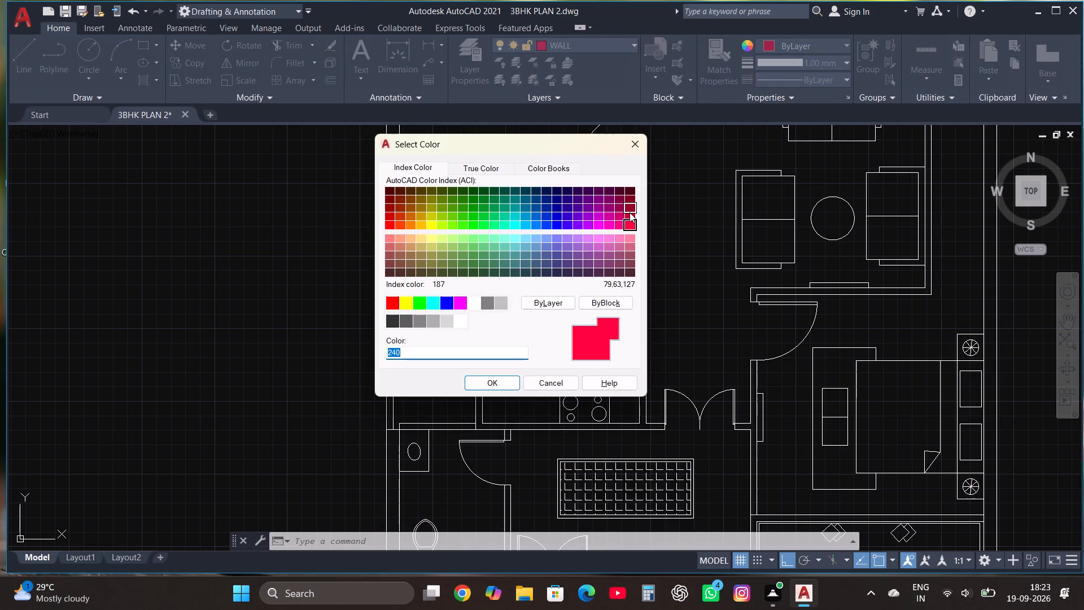
click(617, 226)
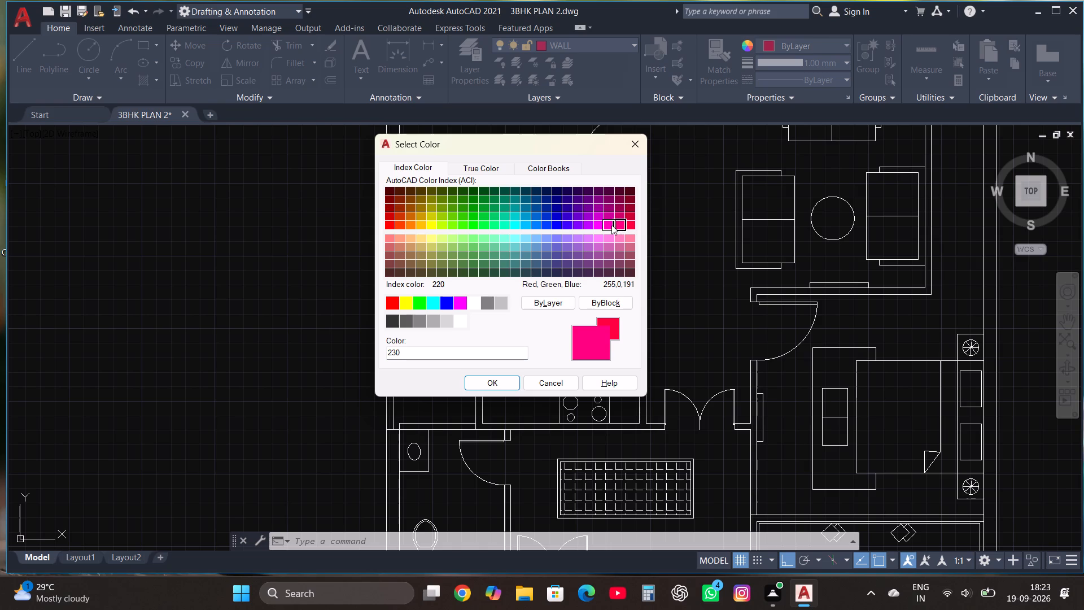
click(611, 225)
click(615, 226)
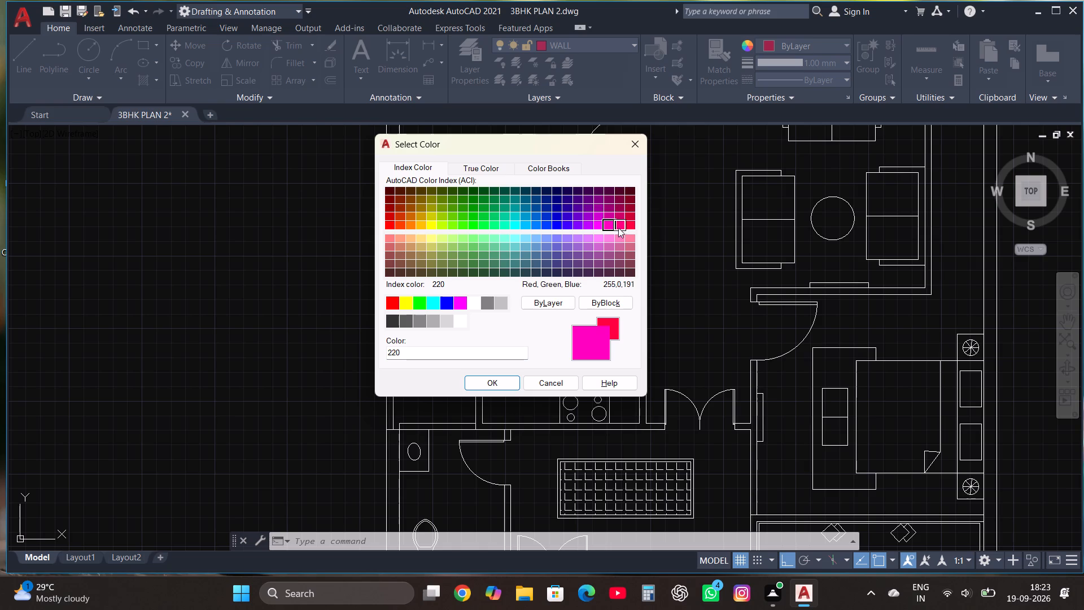
click(630, 226)
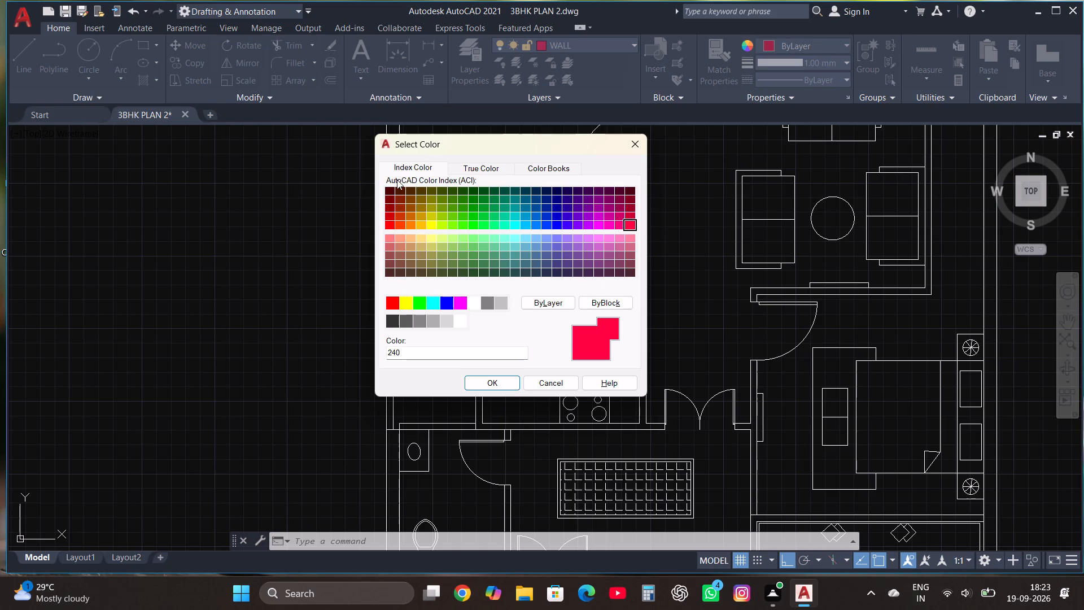
click(395, 232)
click(392, 300)
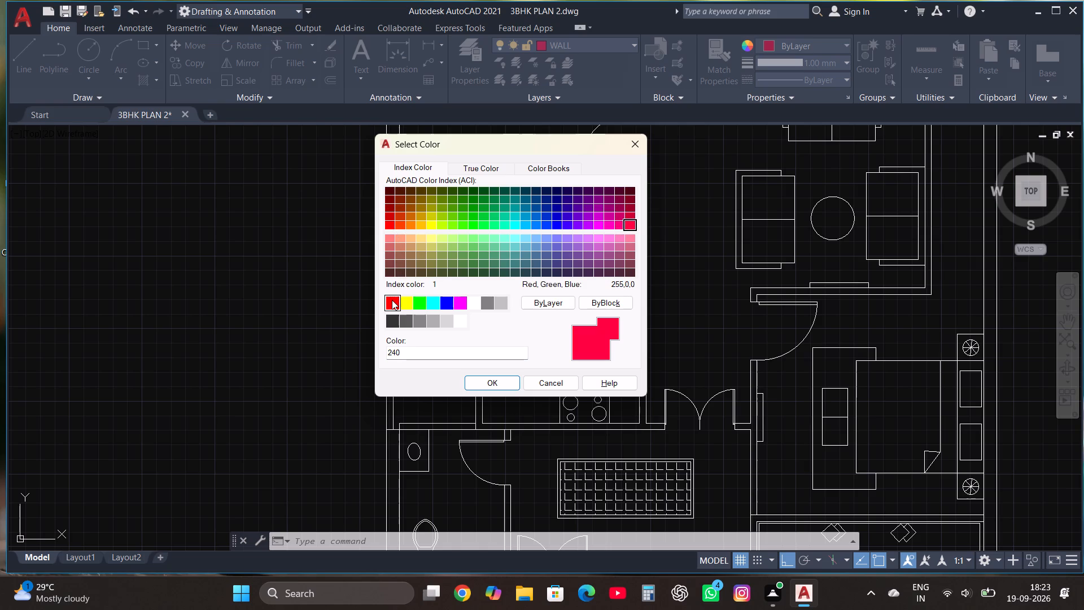
click(499, 380)
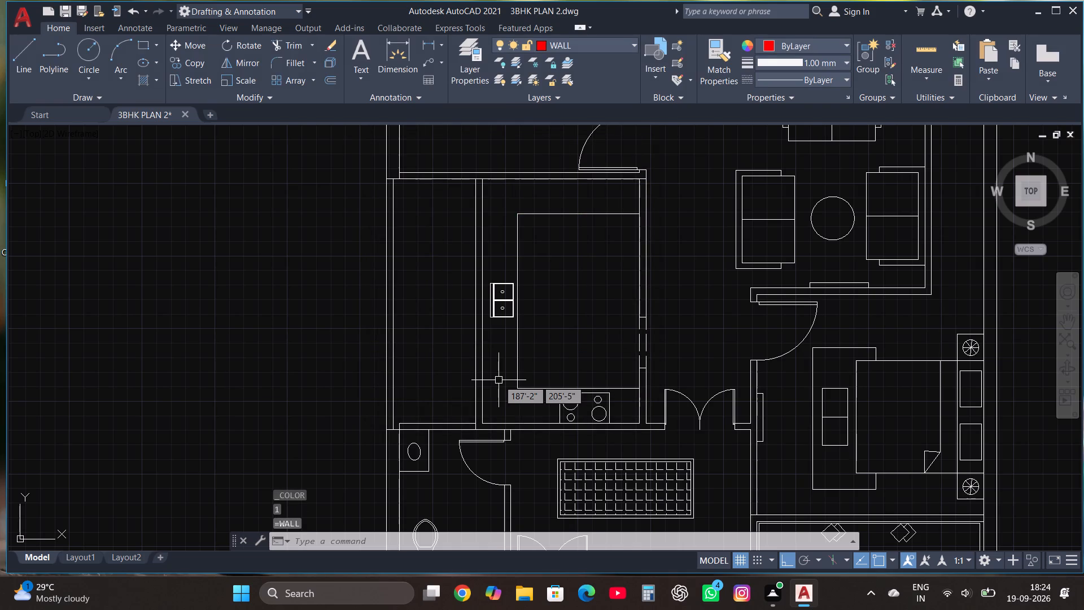
Fill the wall along the south side of the southwest toilet with a solid Hatch.
scroll(499, 380, down, 2)
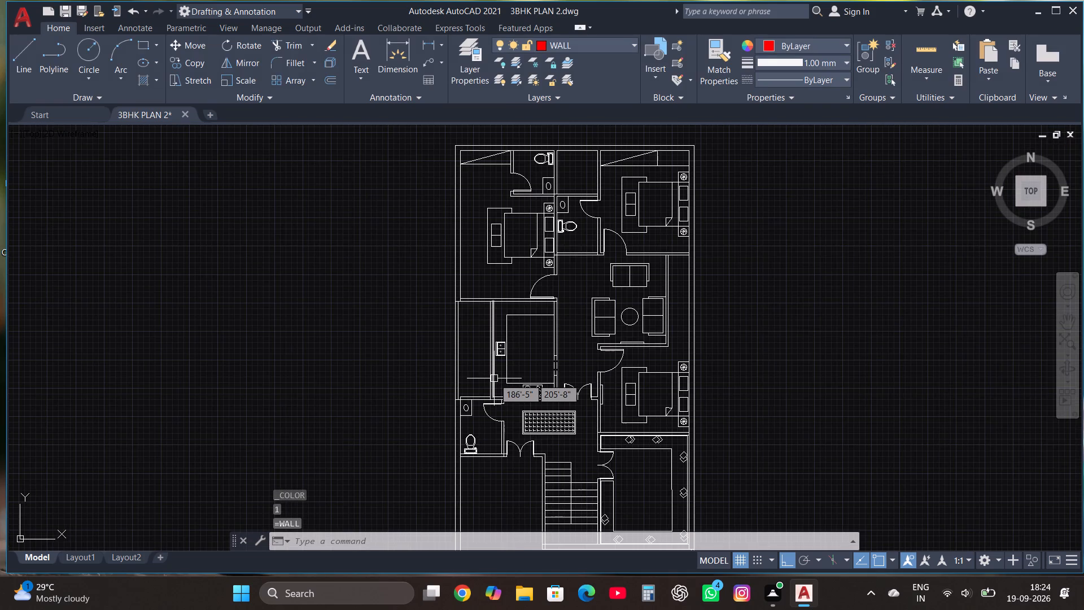
text(HAR)
key(BackSpace)
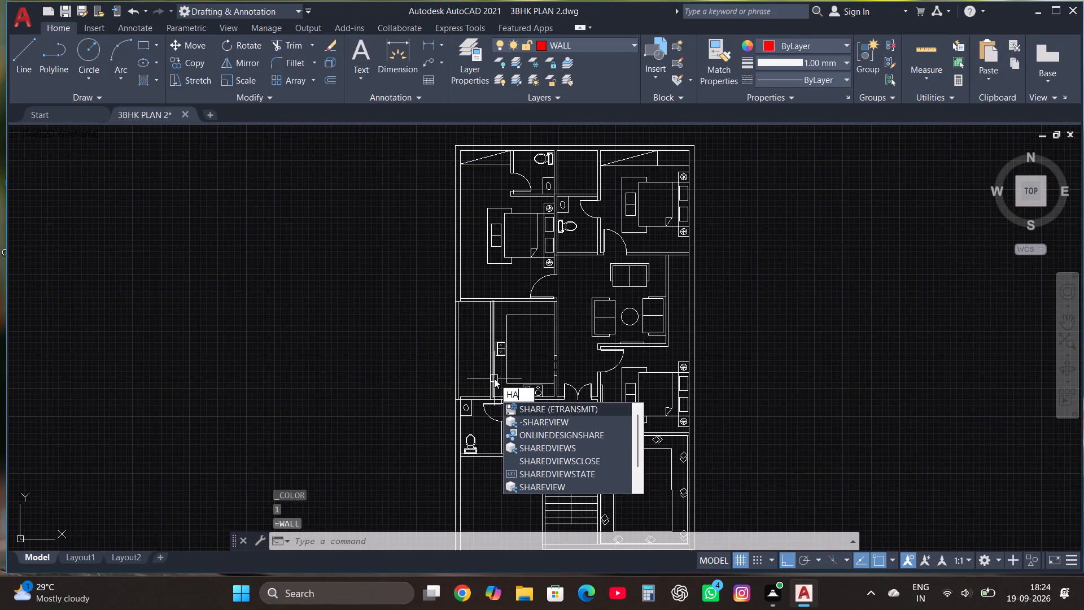
key(t)
click(542, 408)
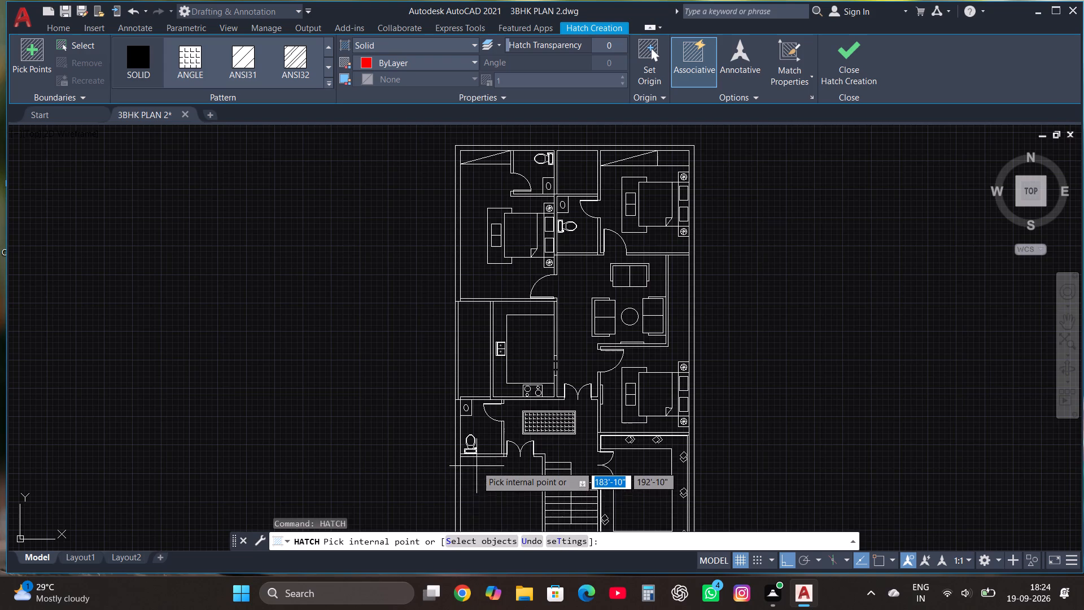
scroll(477, 466, up, 6)
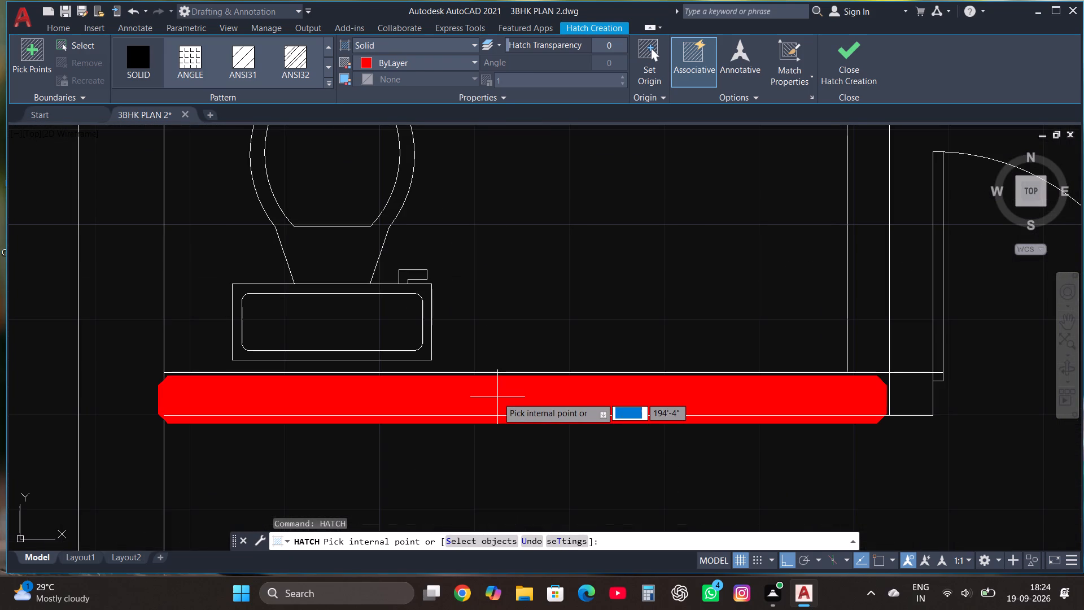
click(497, 397)
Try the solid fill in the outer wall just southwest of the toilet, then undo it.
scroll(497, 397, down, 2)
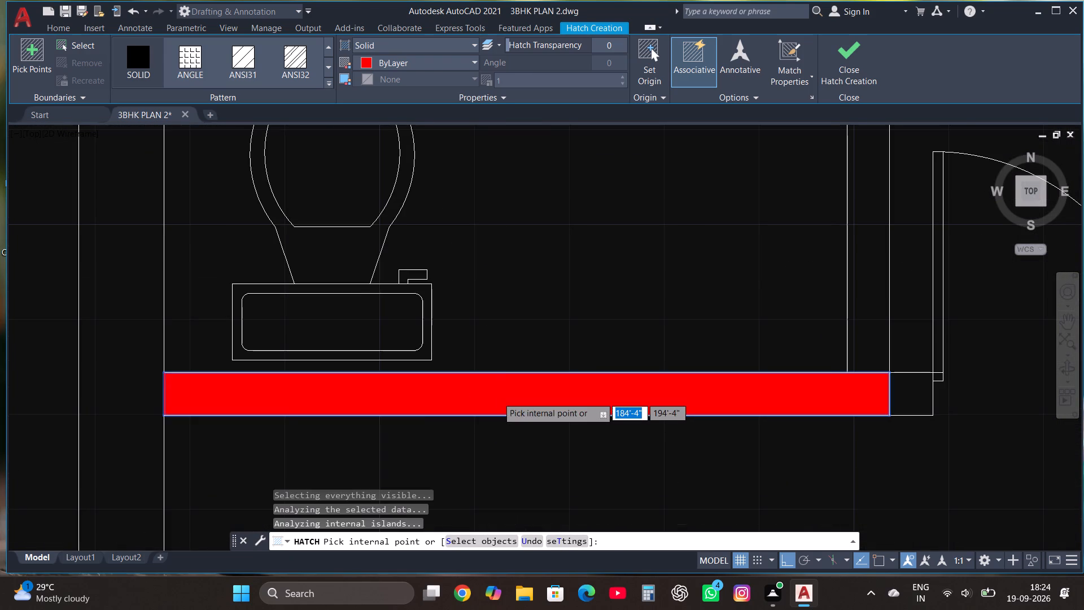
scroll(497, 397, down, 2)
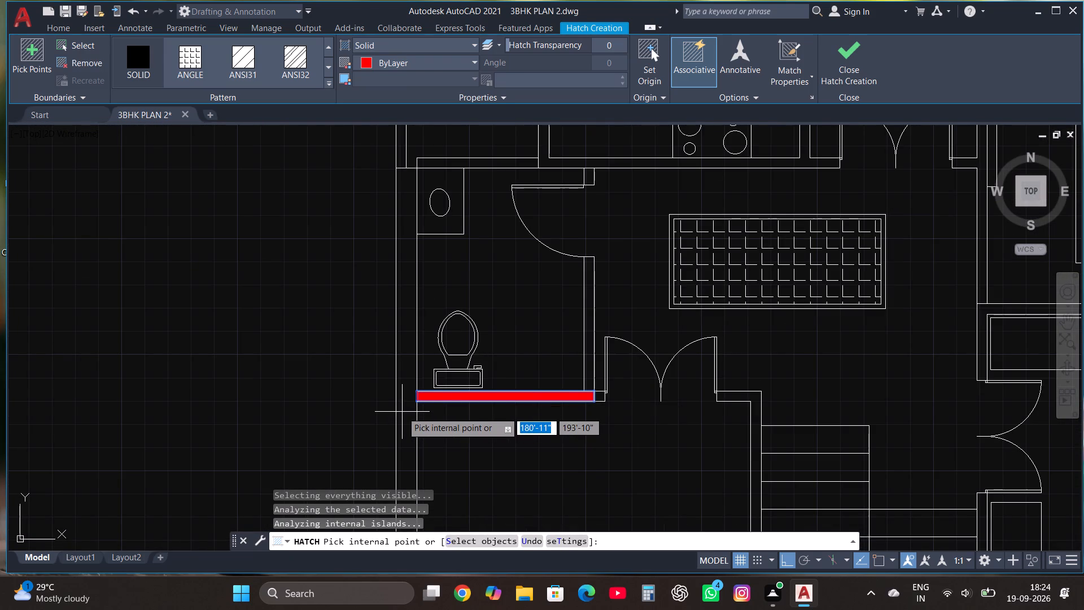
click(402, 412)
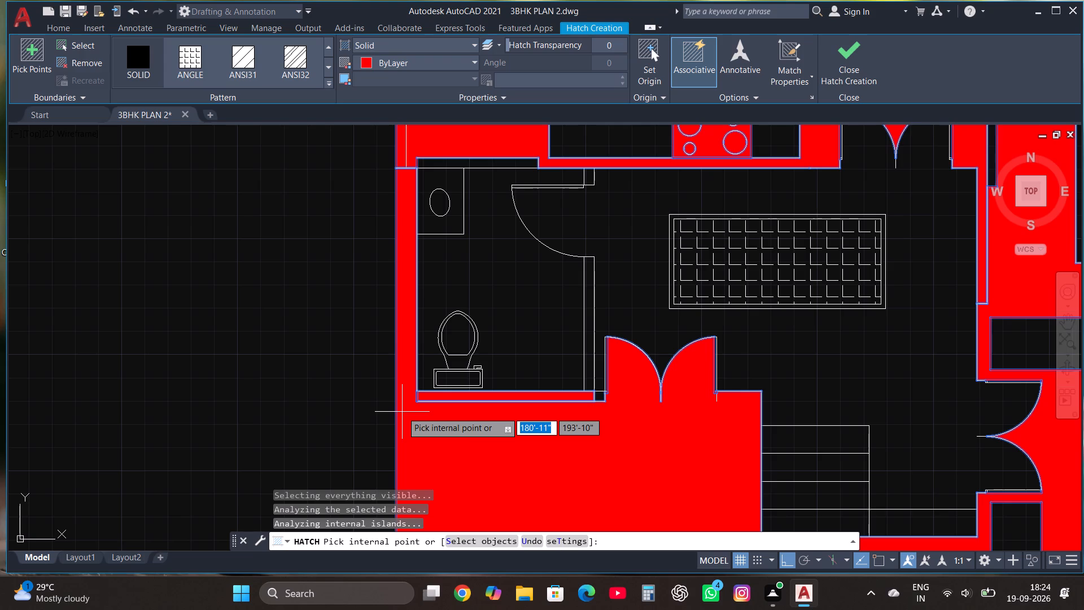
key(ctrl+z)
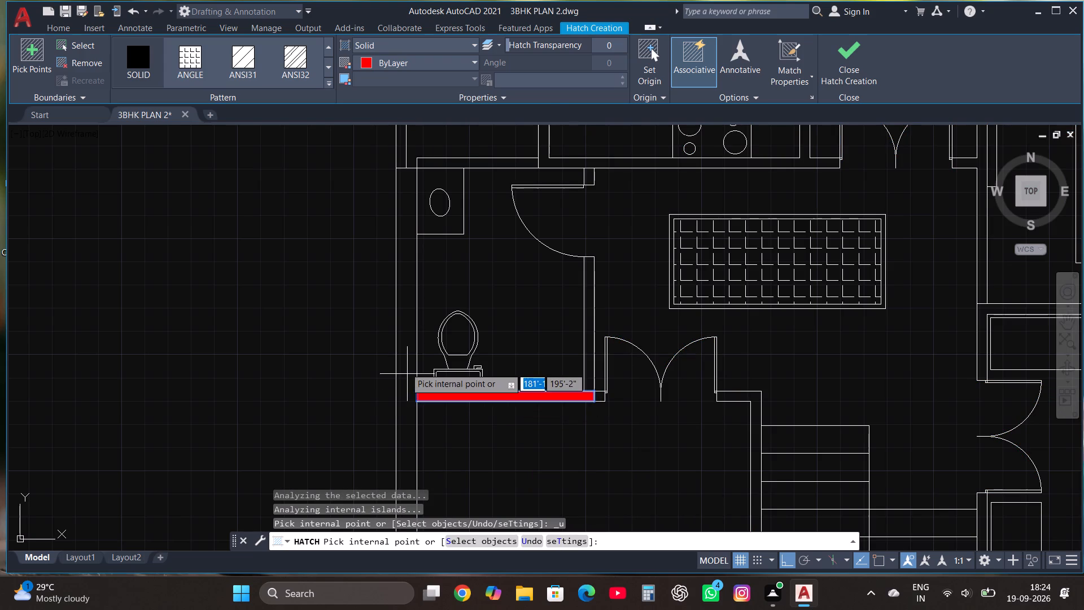
Fill the toilet's east wall, south of its door, with the solid hatch.
click(591, 336)
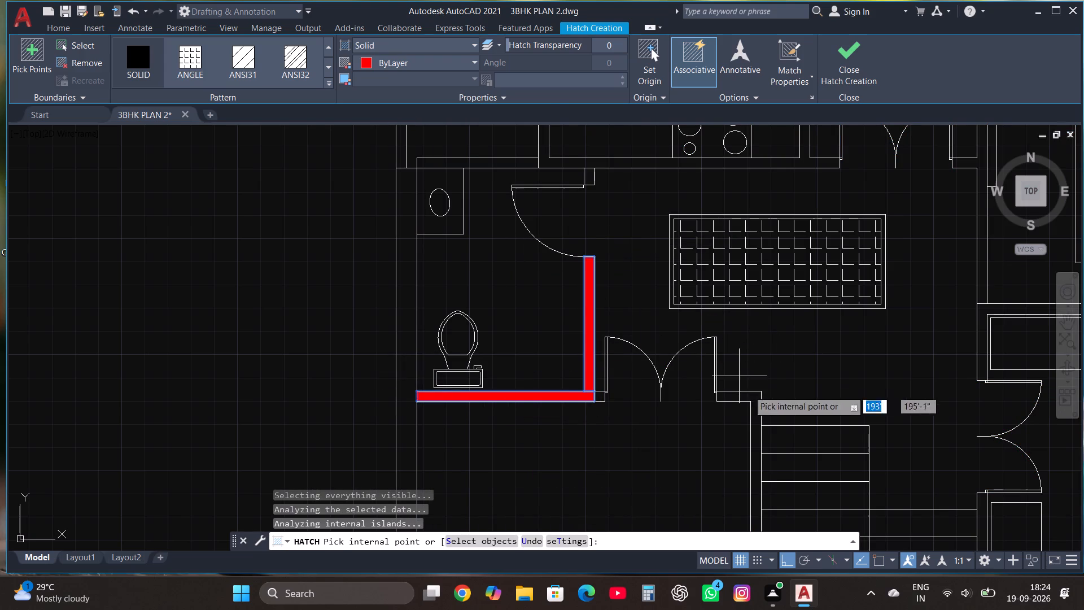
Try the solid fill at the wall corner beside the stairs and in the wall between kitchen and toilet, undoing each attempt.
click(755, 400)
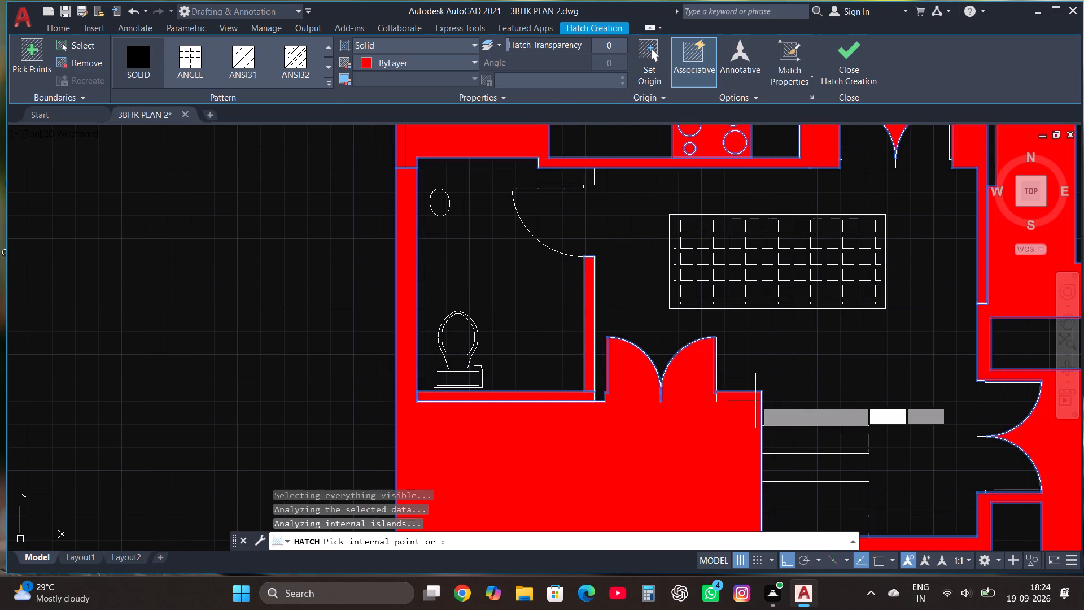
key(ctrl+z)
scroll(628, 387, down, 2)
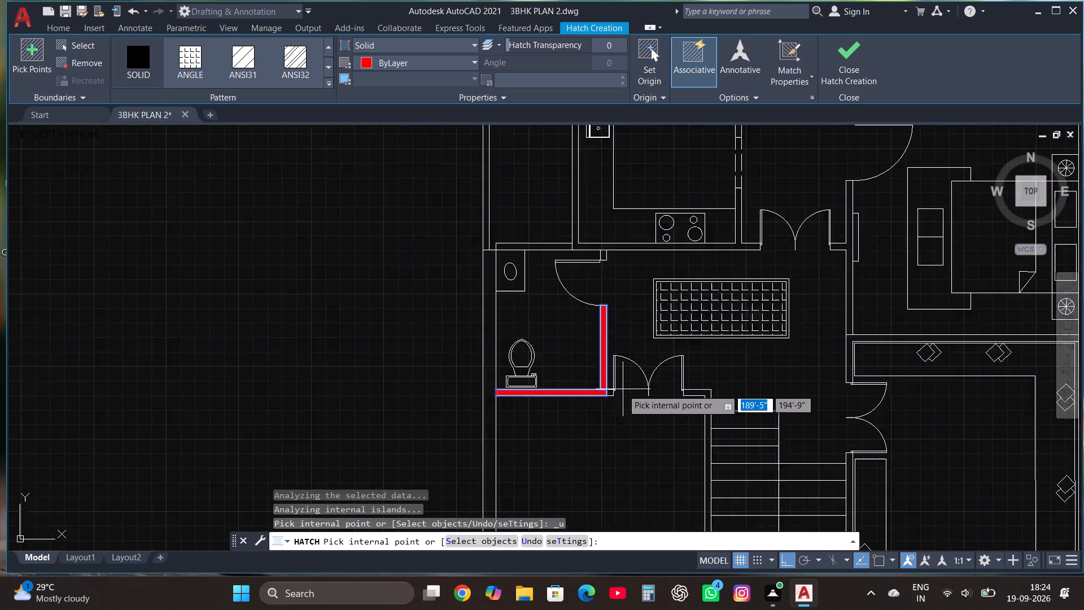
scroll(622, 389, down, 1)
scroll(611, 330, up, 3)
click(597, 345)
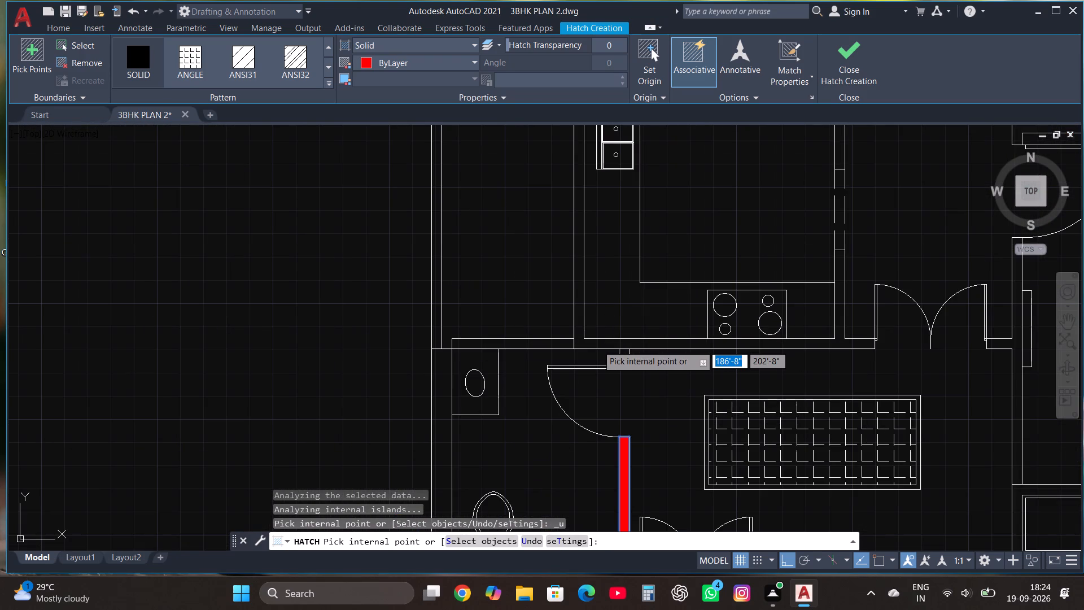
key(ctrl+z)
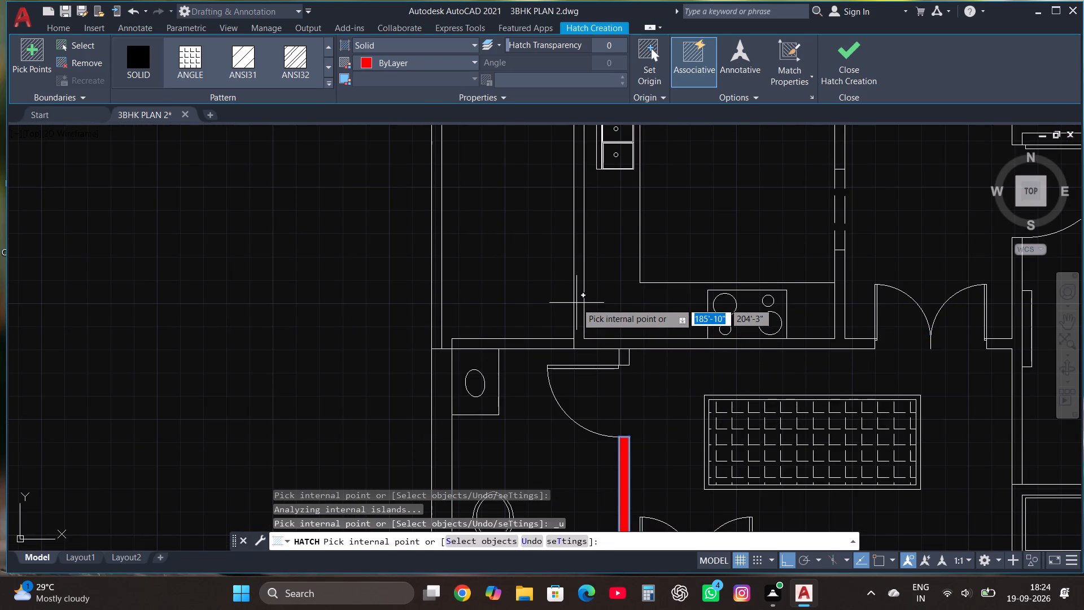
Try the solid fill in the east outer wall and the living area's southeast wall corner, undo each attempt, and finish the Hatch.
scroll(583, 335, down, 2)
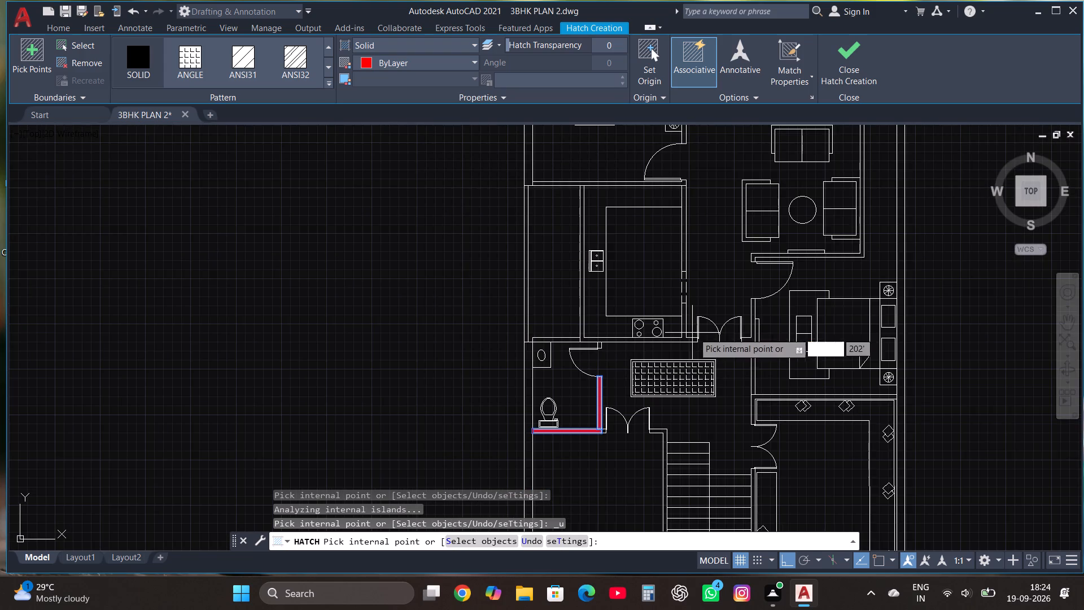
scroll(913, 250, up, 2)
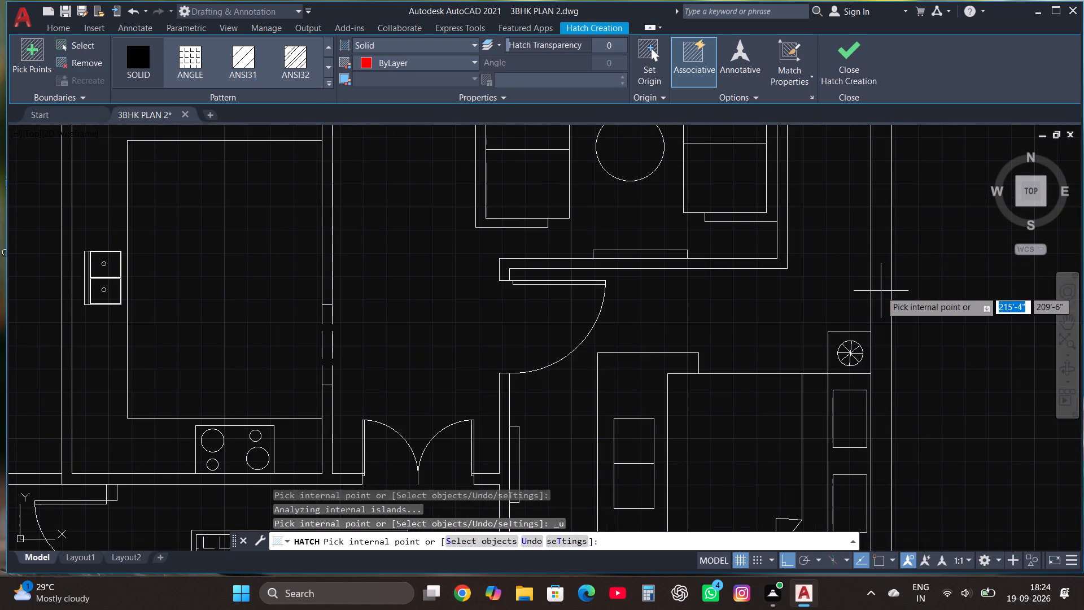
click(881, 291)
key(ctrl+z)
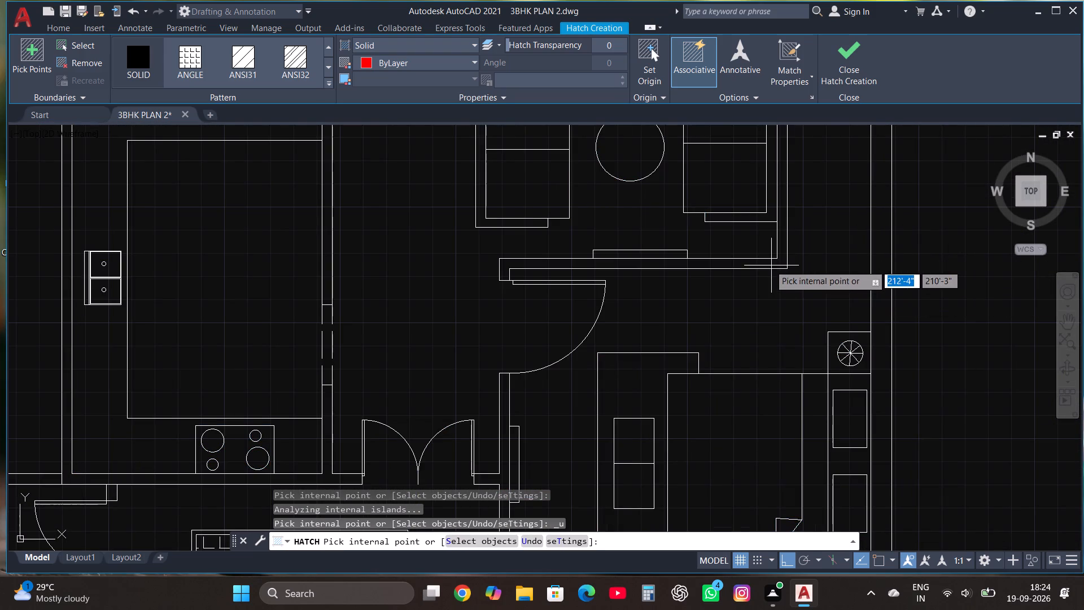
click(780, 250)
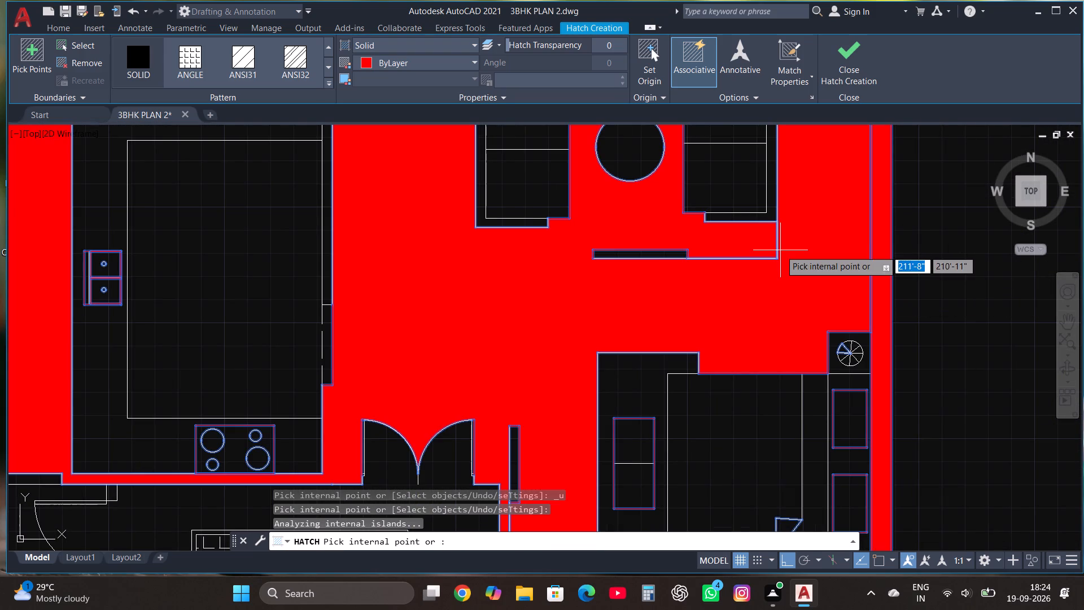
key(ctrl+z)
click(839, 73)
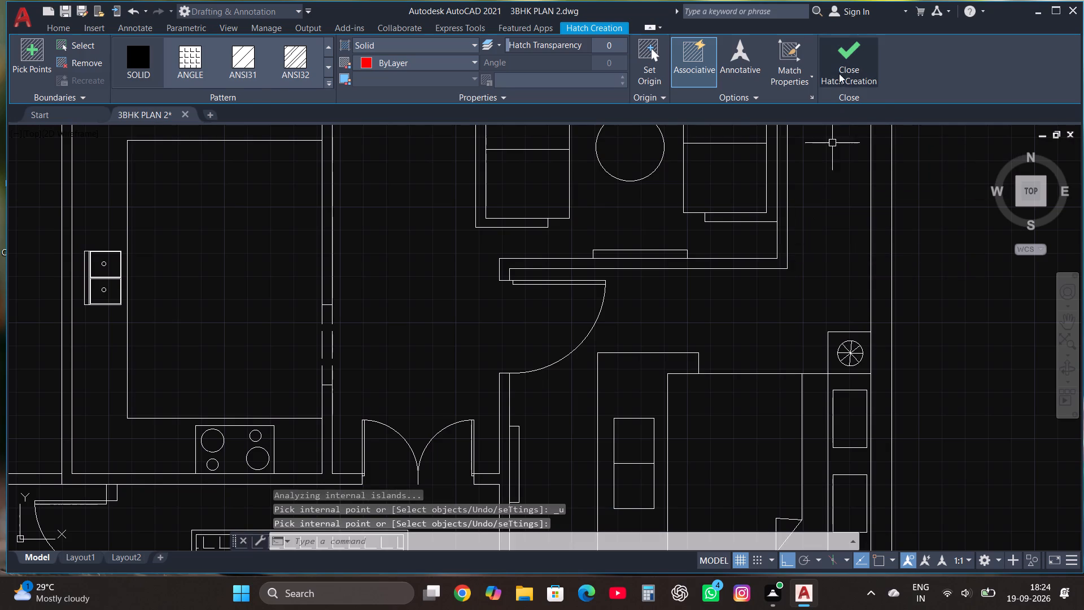
Change the WALL layer's colour to index colour 242.
scroll(652, 268, down, 3)
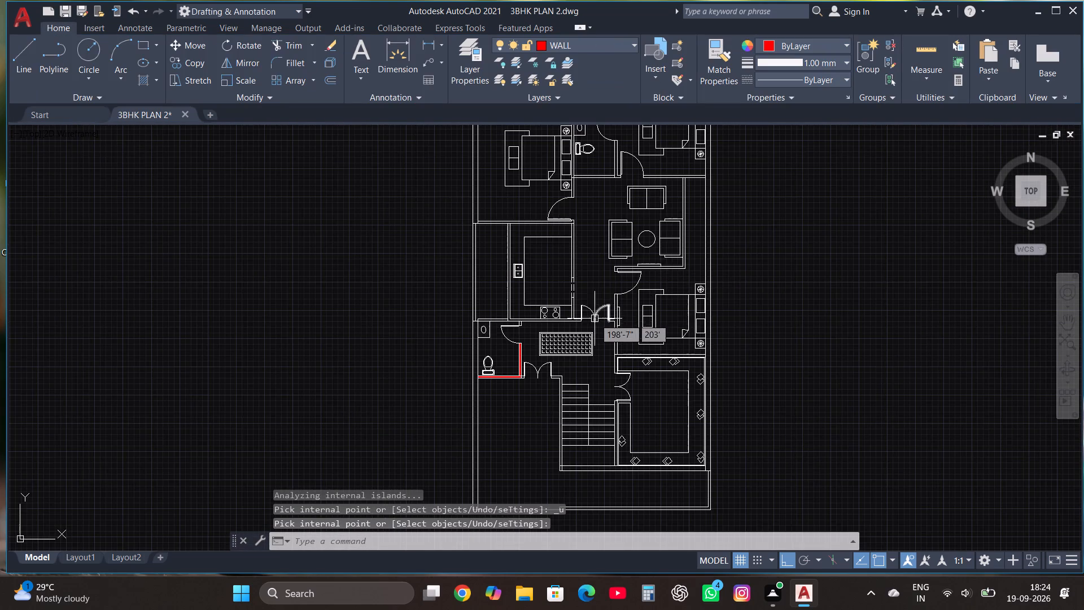
scroll(595, 319, up, 3)
scroll(595, 319, down, 1)
scroll(417, 452, up, 2)
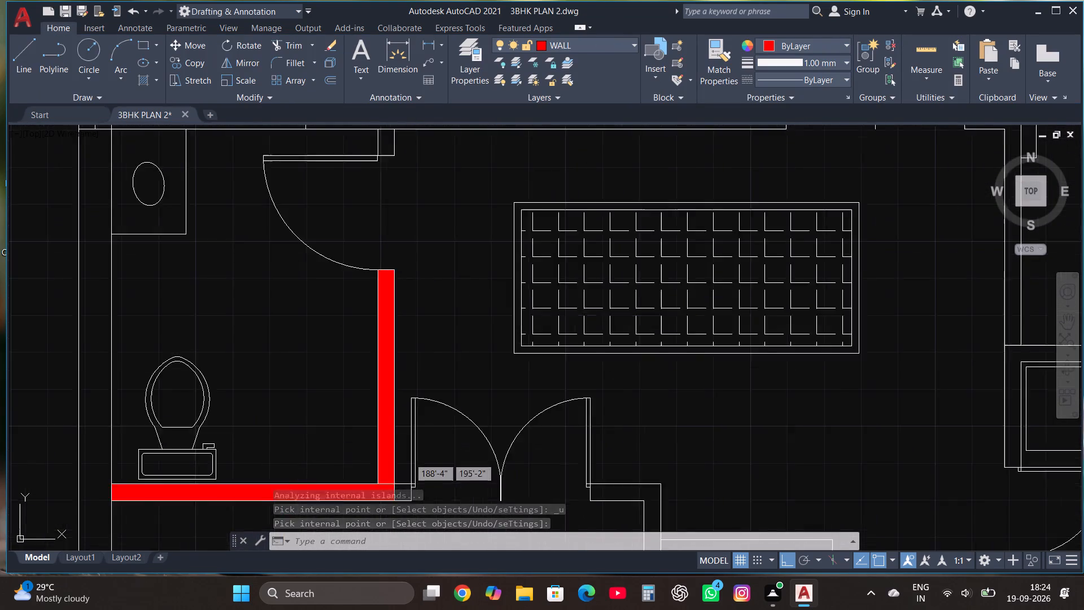
scroll(403, 459, up, 2)
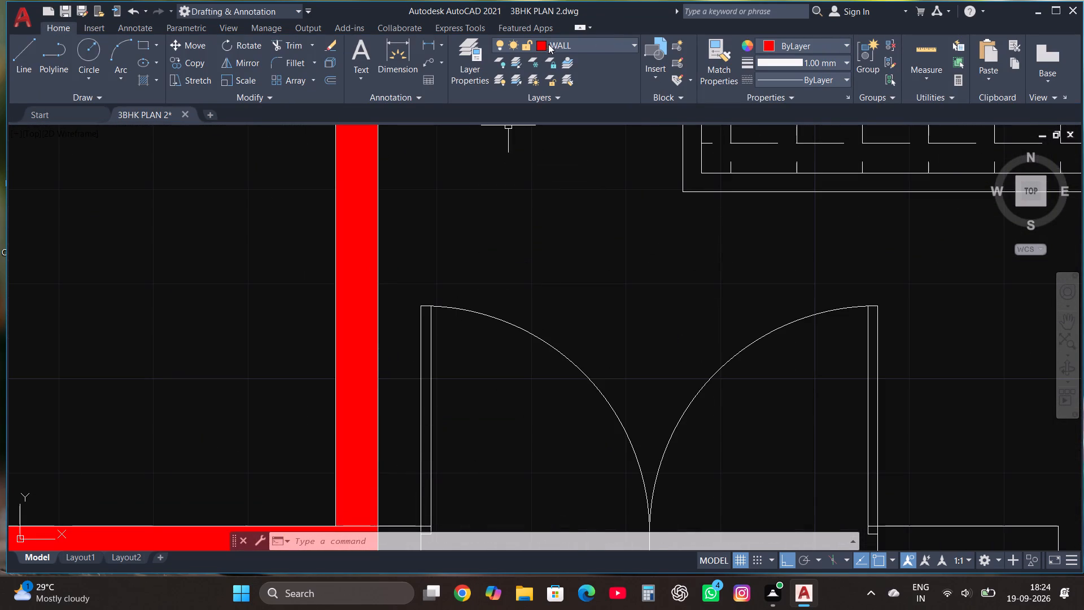
click(552, 43)
click(545, 148)
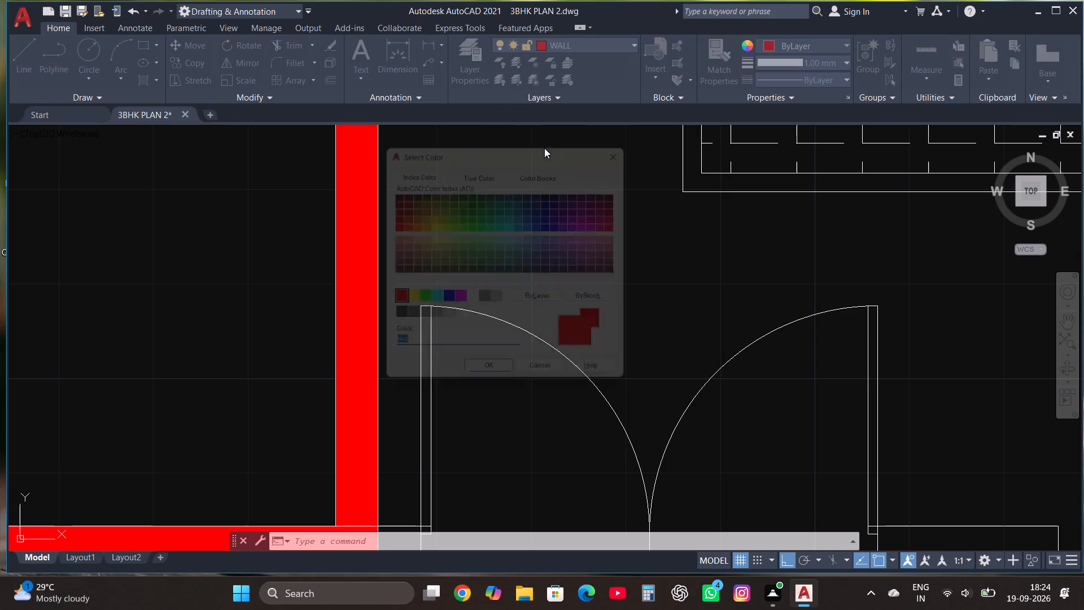
scroll(519, 239, down, 2)
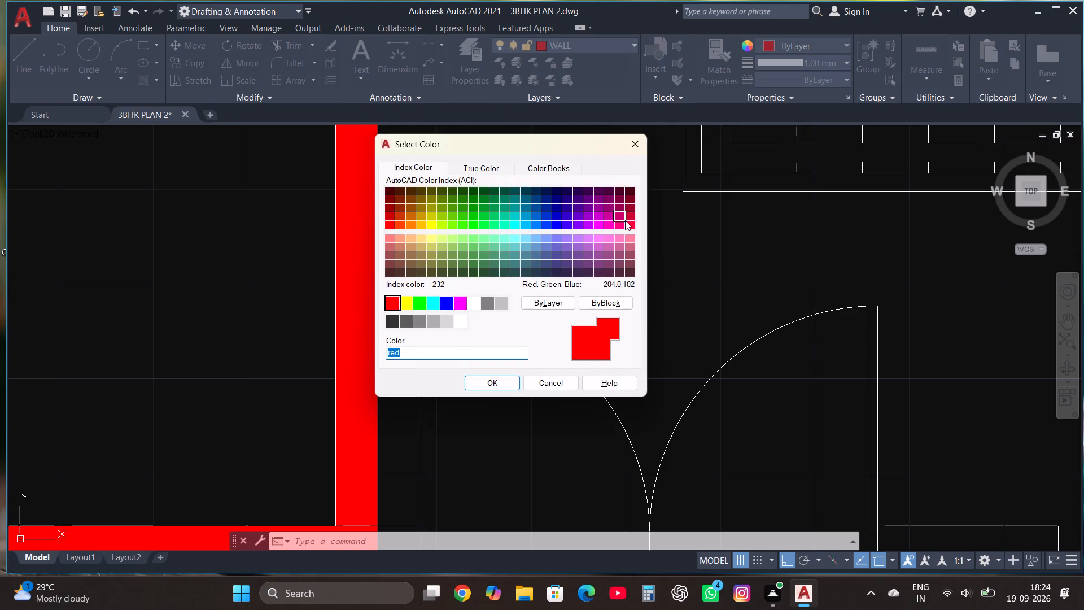
click(631, 215)
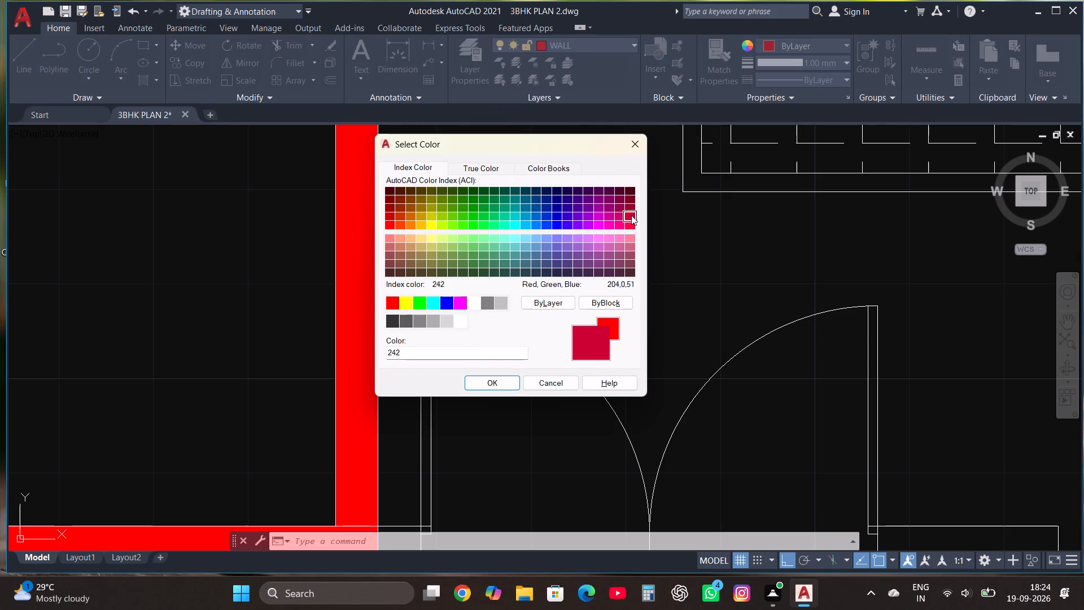
click(631, 225)
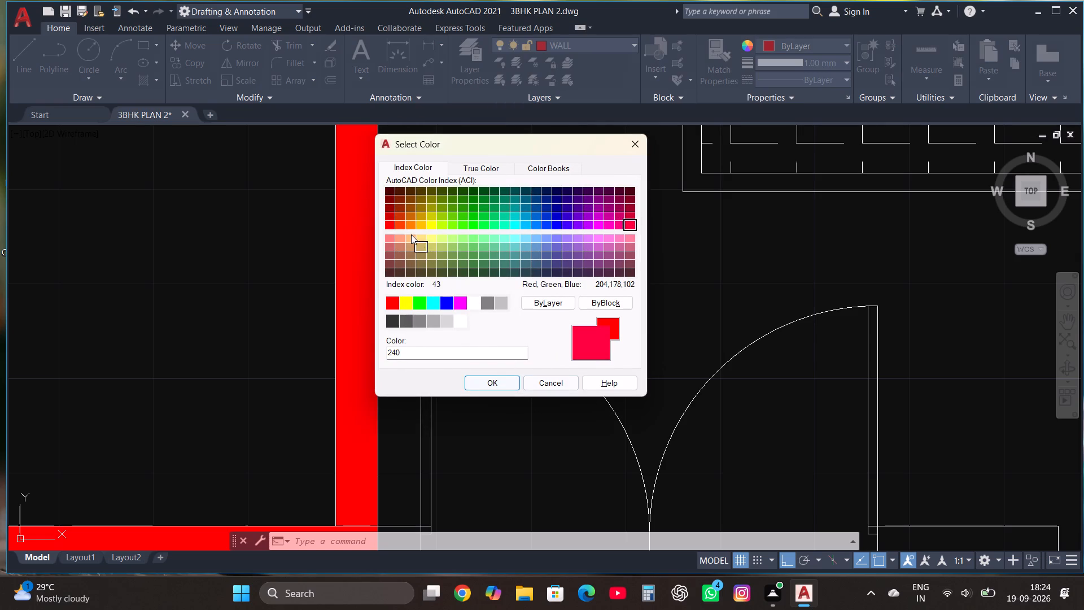
click(395, 224)
click(384, 224)
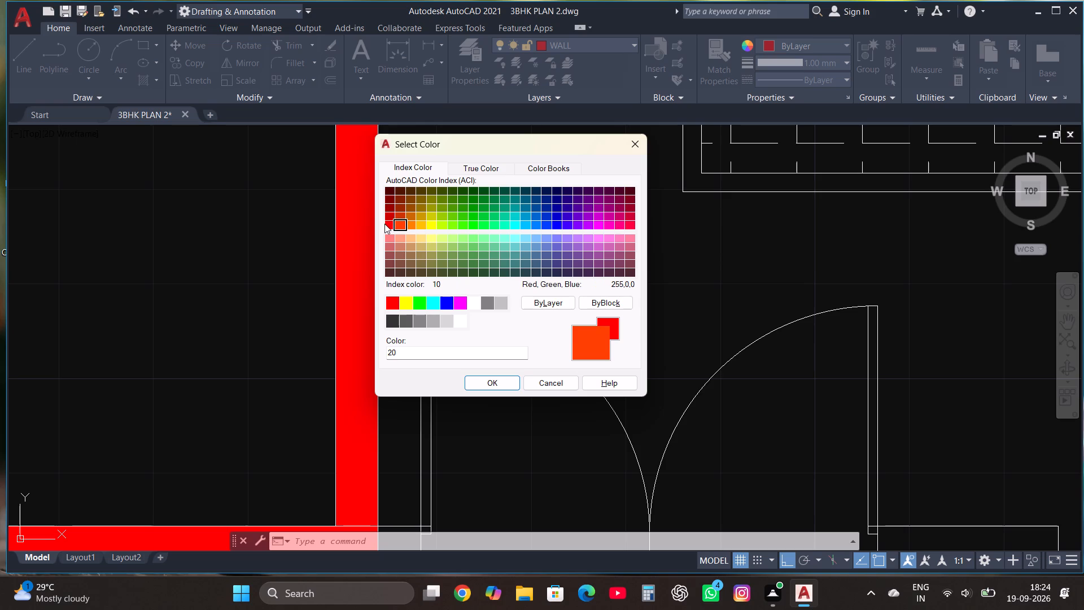
click(393, 306)
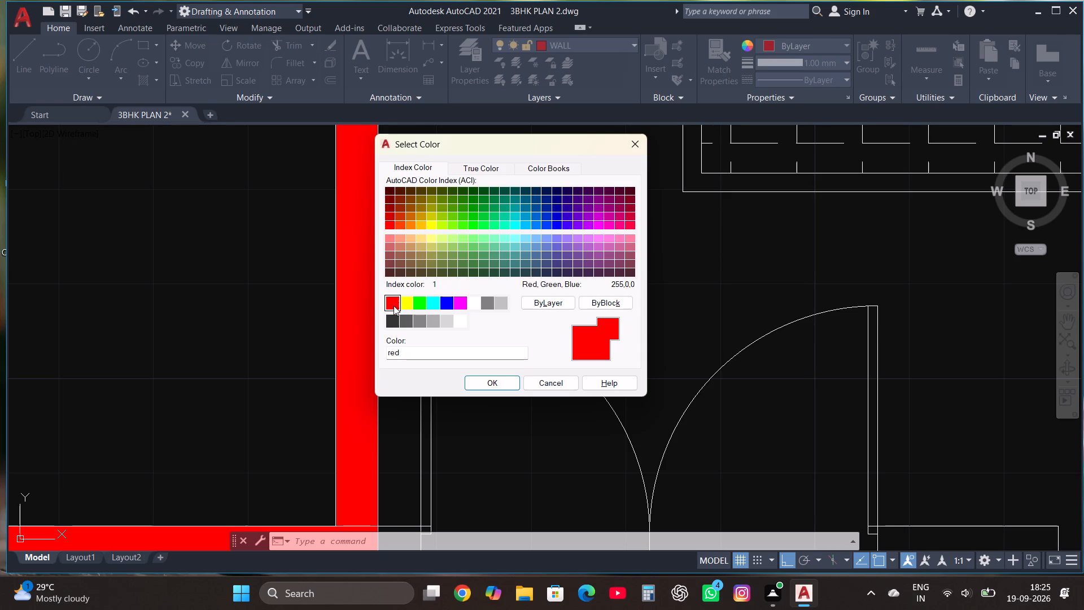
scroll(427, 310, down, 2)
scroll(634, 241, down, 1)
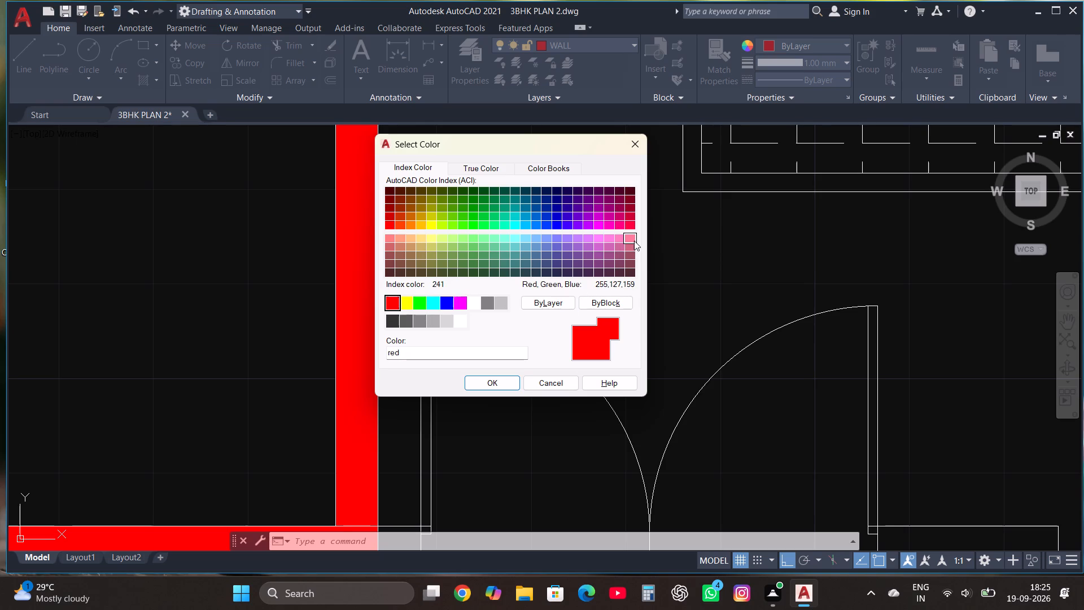
click(634, 227)
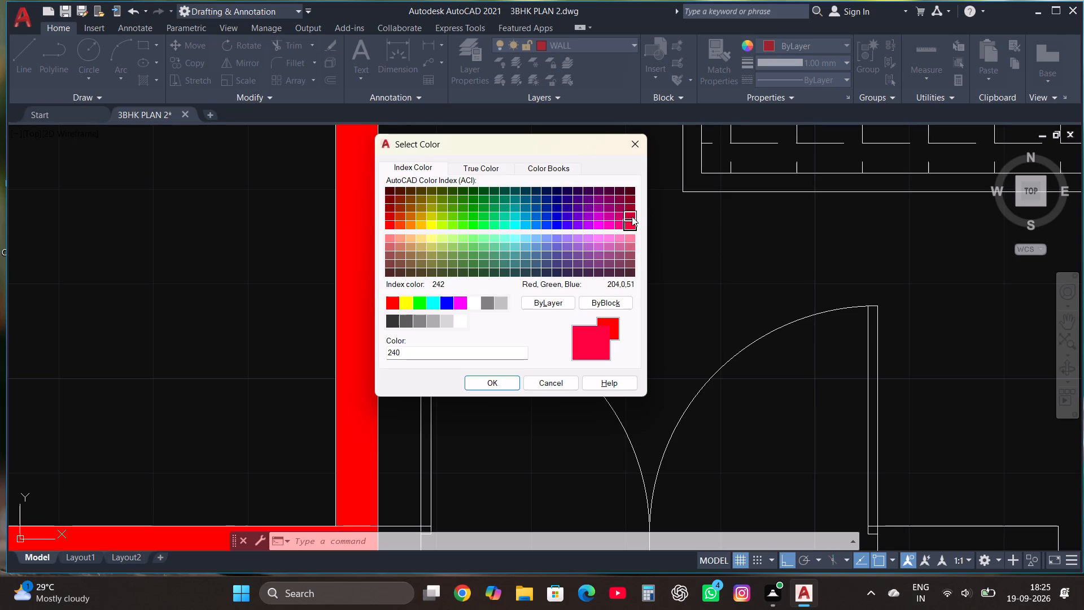
click(632, 216)
click(496, 384)
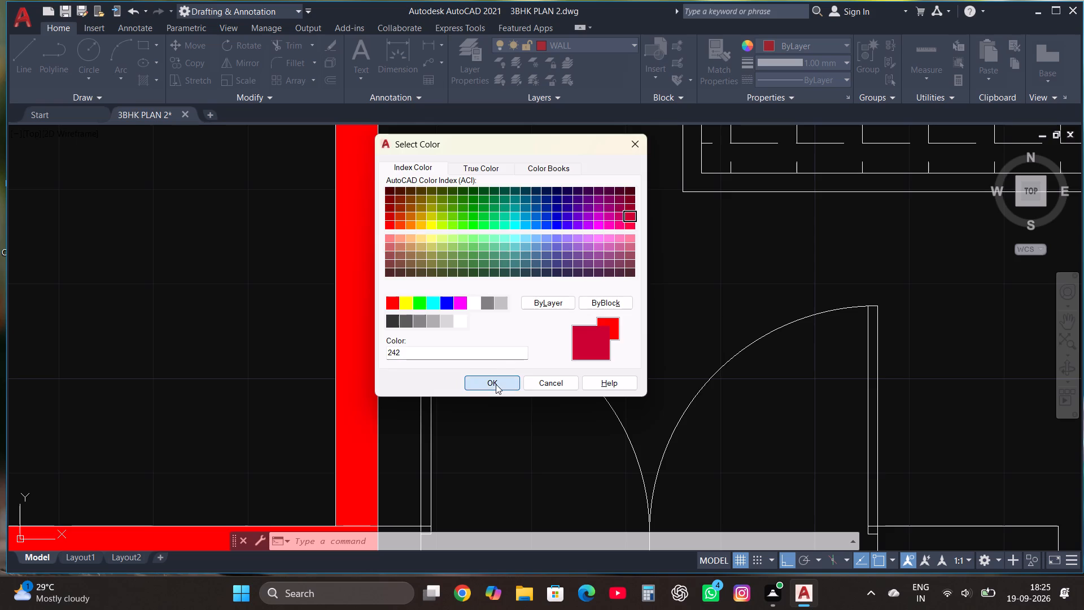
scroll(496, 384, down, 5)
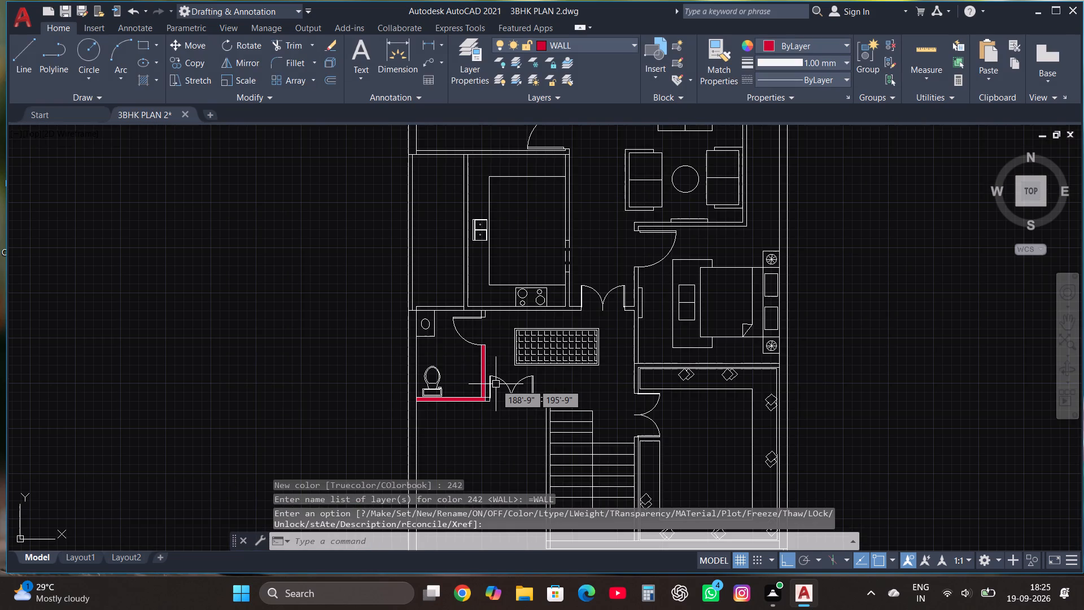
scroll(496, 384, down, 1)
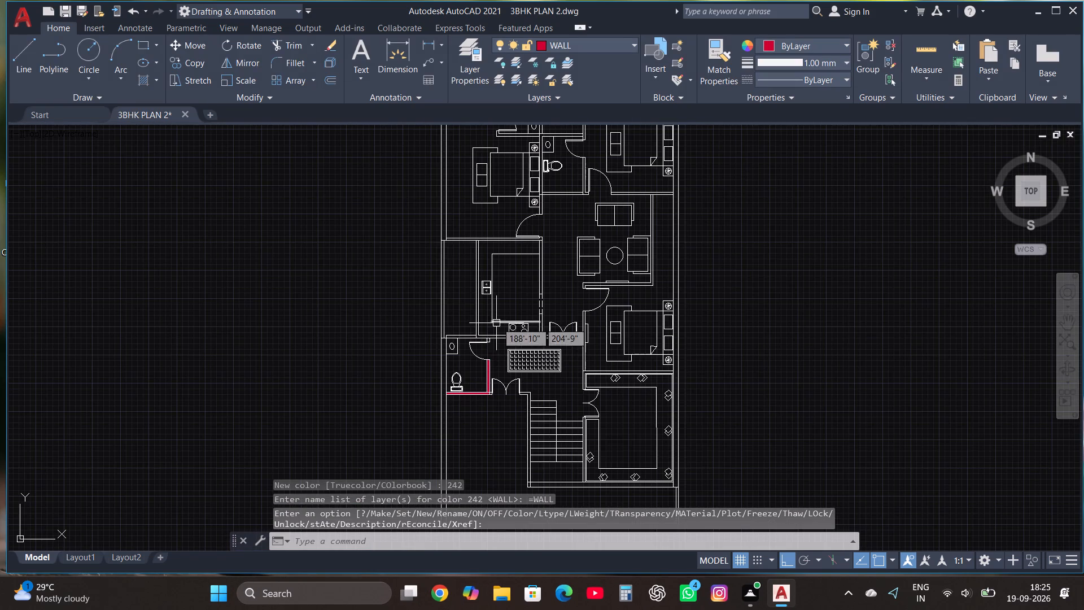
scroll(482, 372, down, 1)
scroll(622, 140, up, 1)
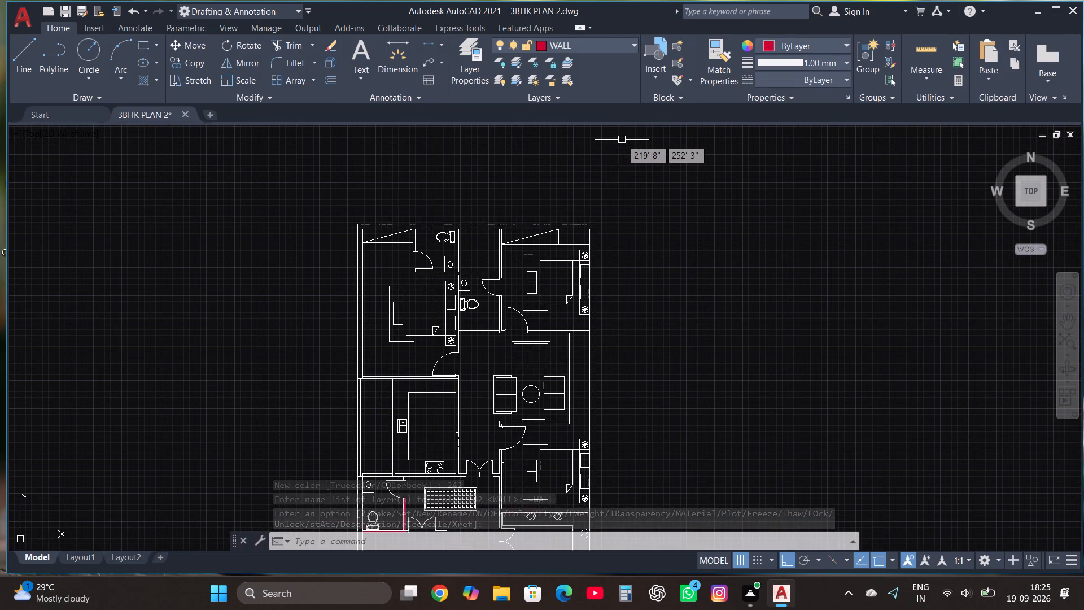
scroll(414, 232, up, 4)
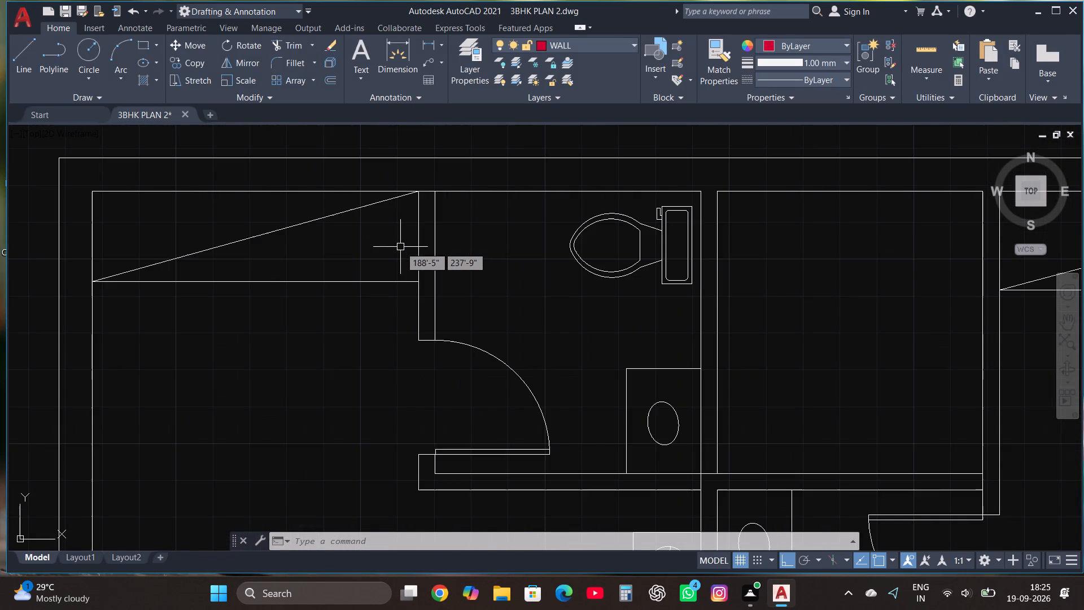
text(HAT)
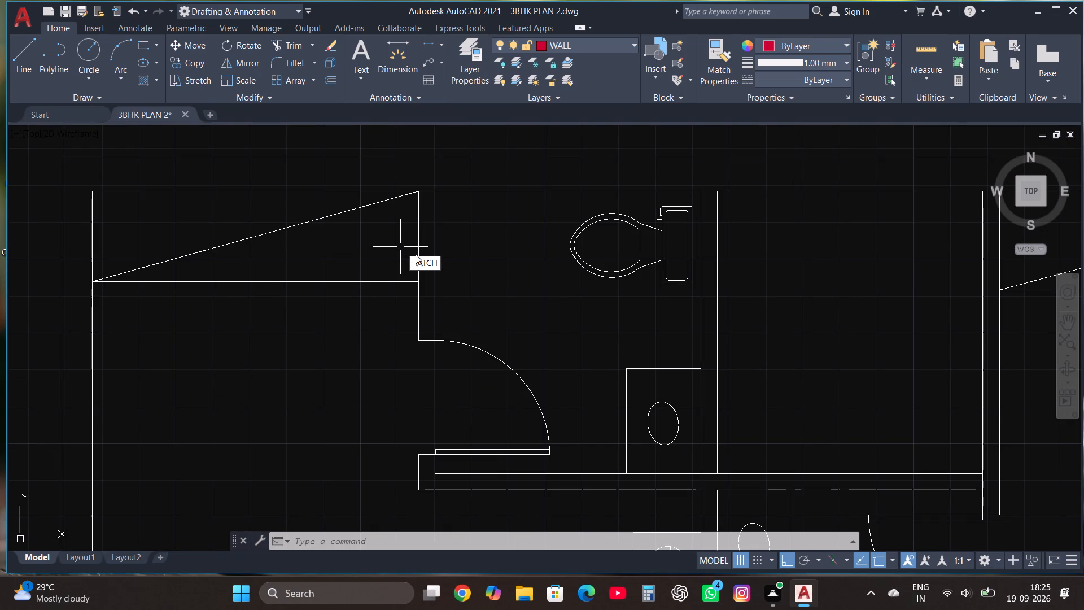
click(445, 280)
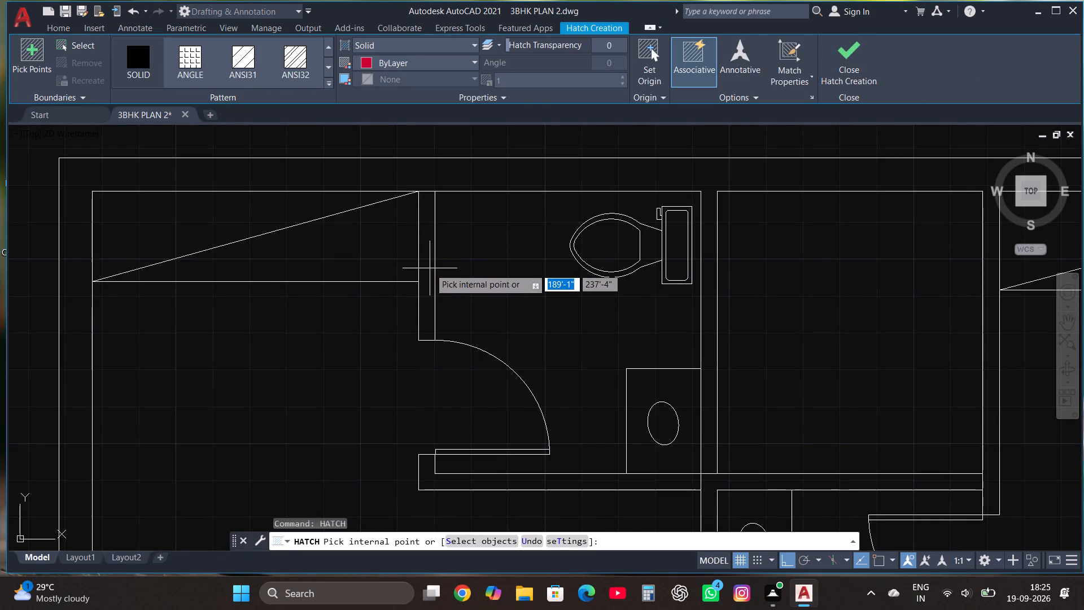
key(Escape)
Delete the solid hatch that fills the toilet's south and east walls.
scroll(439, 282, down, 4)
scroll(489, 241, down, 4)
scroll(459, 374, up, 4)
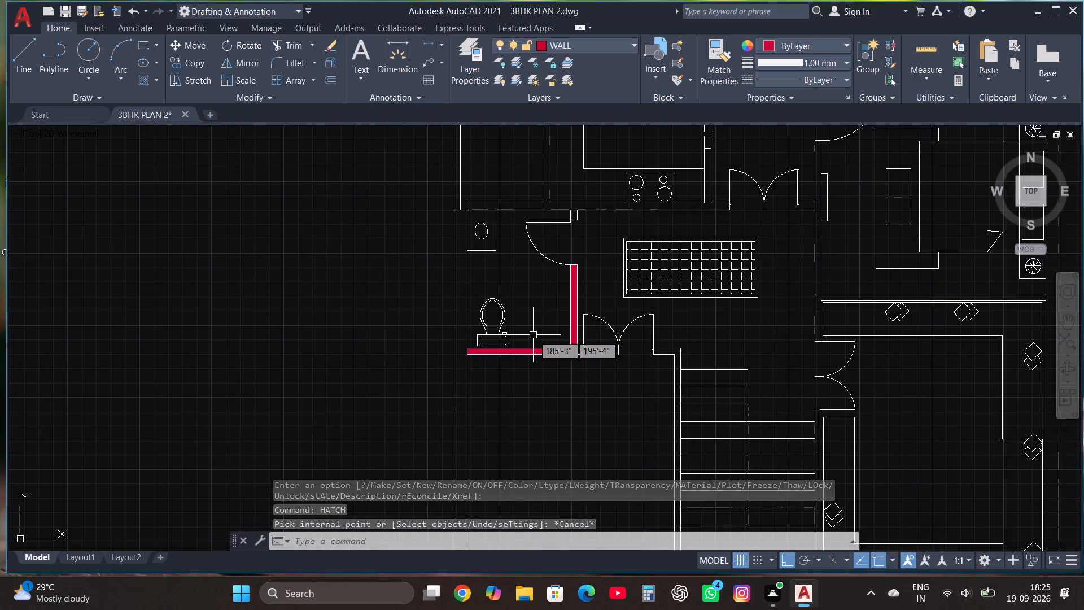
scroll(567, 360, up, 2)
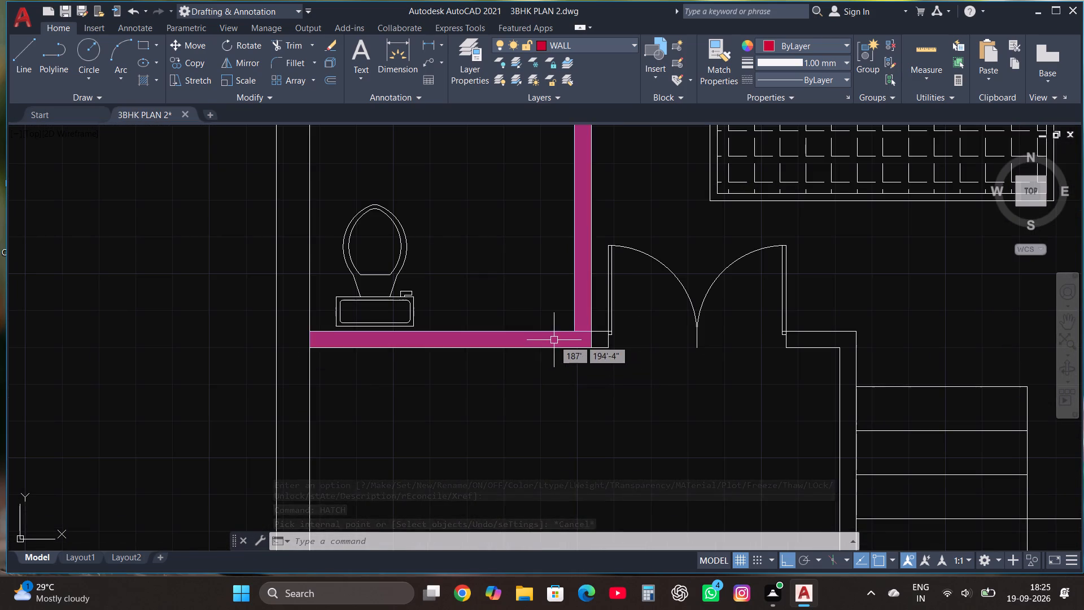
click(554, 340)
key(BackSpace)
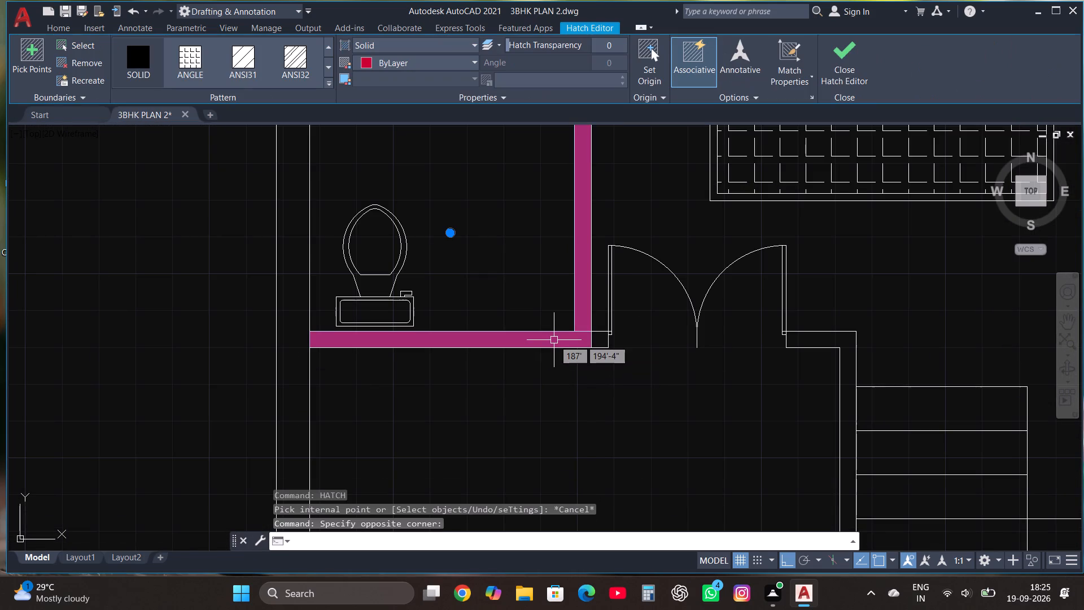
key(Delete)
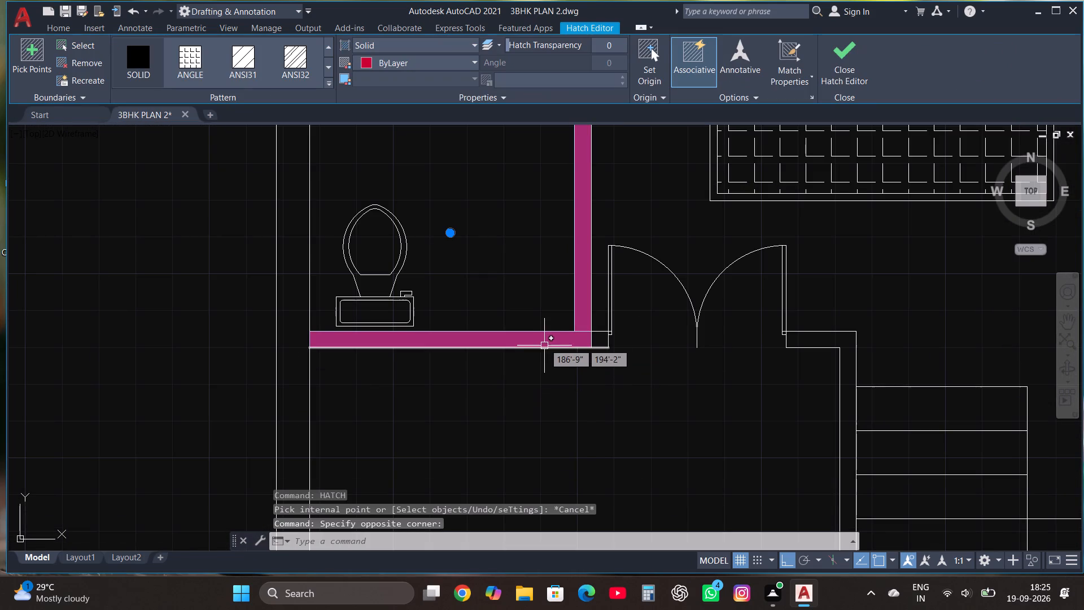
click(544, 342)
key(Delete)
click(828, 76)
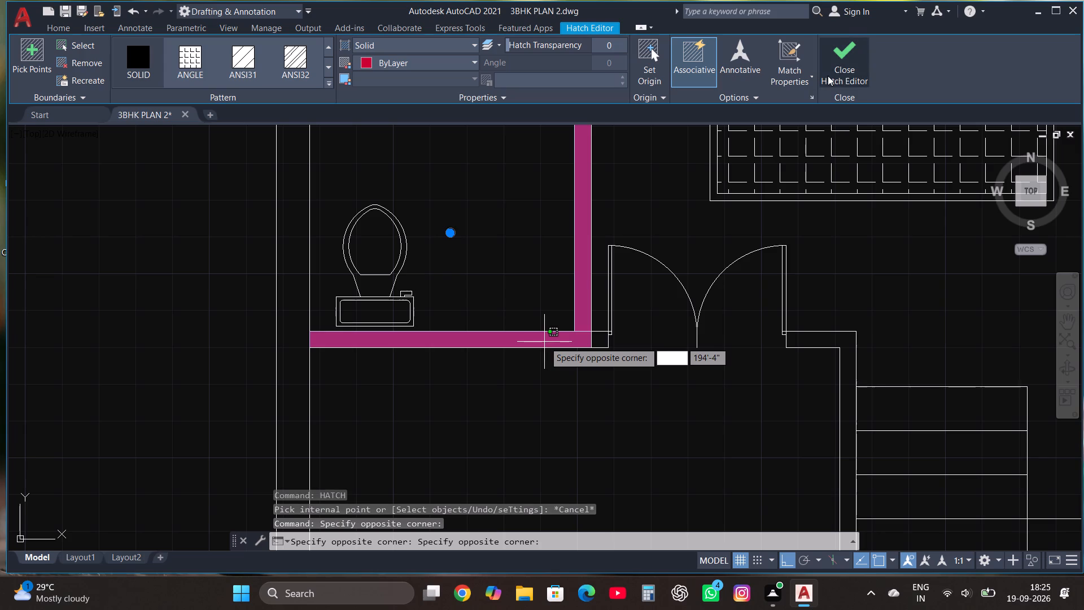
key(Escape)
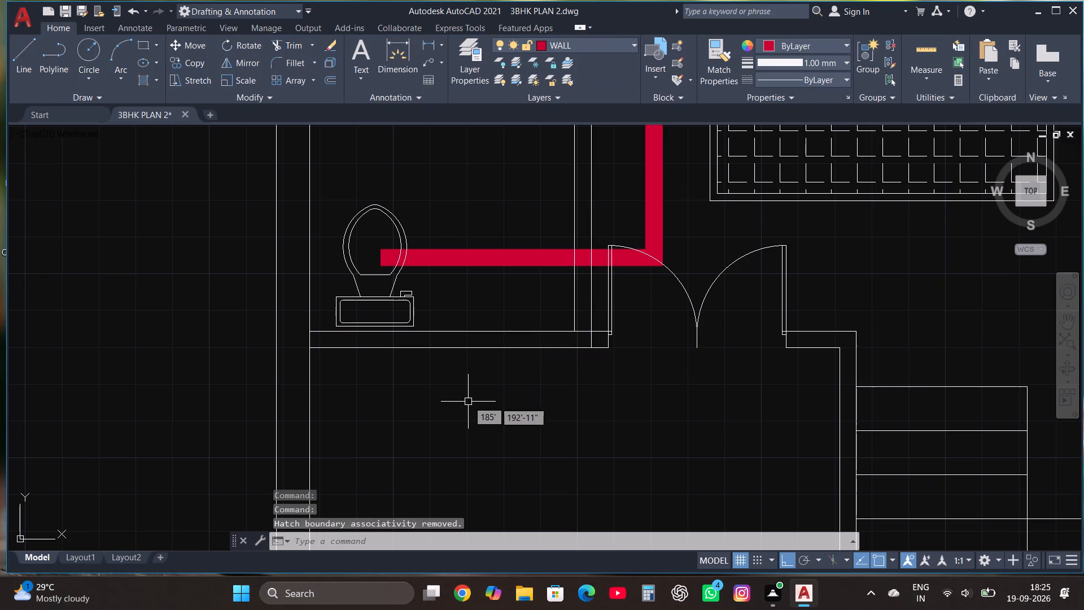
click(512, 247)
key(Delete)
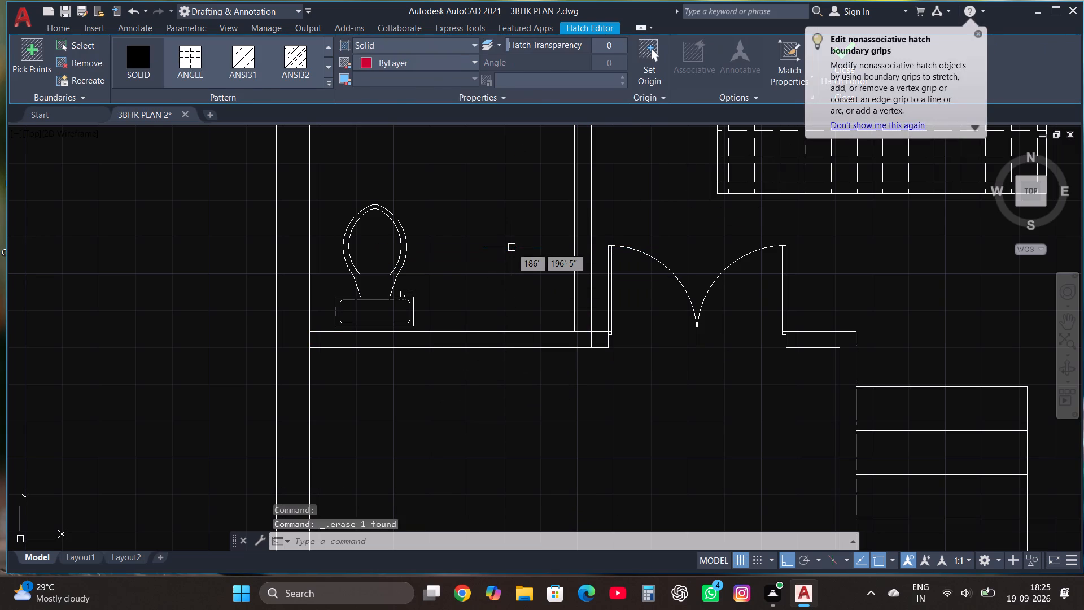
Make WINDOW the current layer.
click(26, 45)
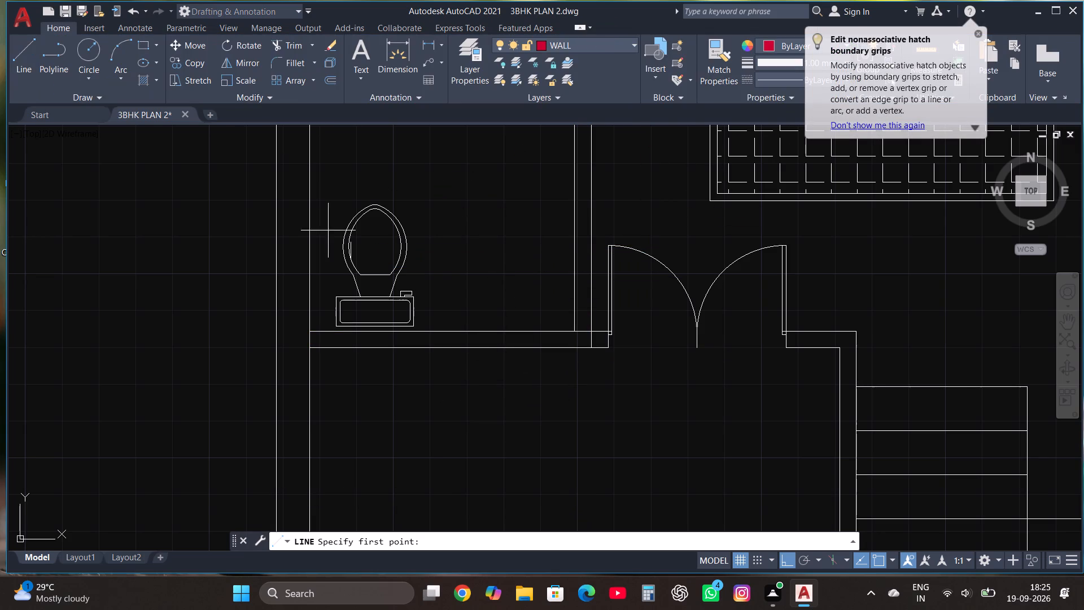
key(Escape)
click(580, 47)
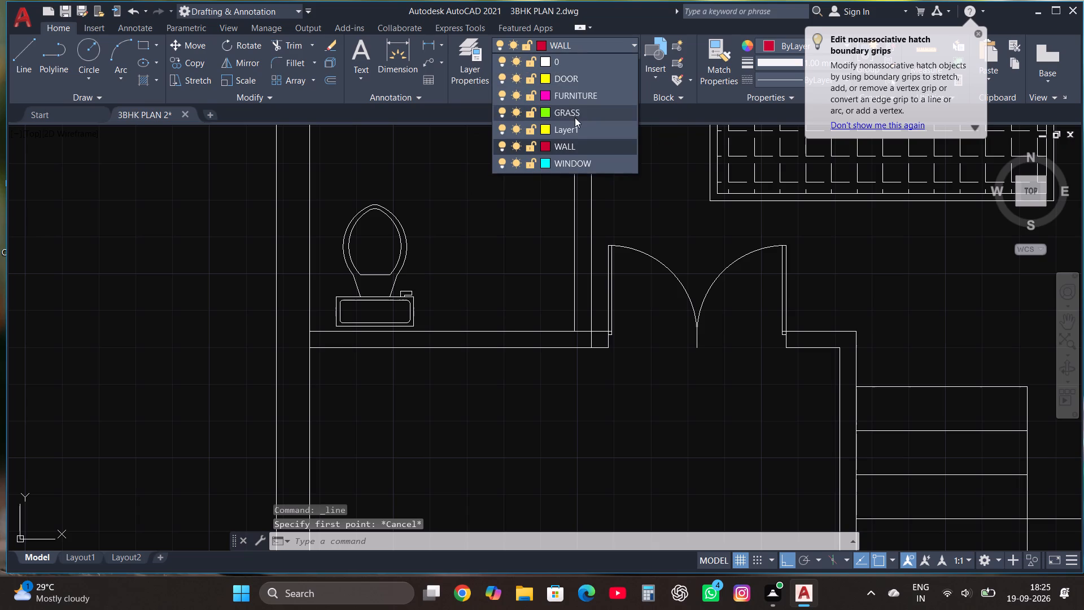
click(566, 160)
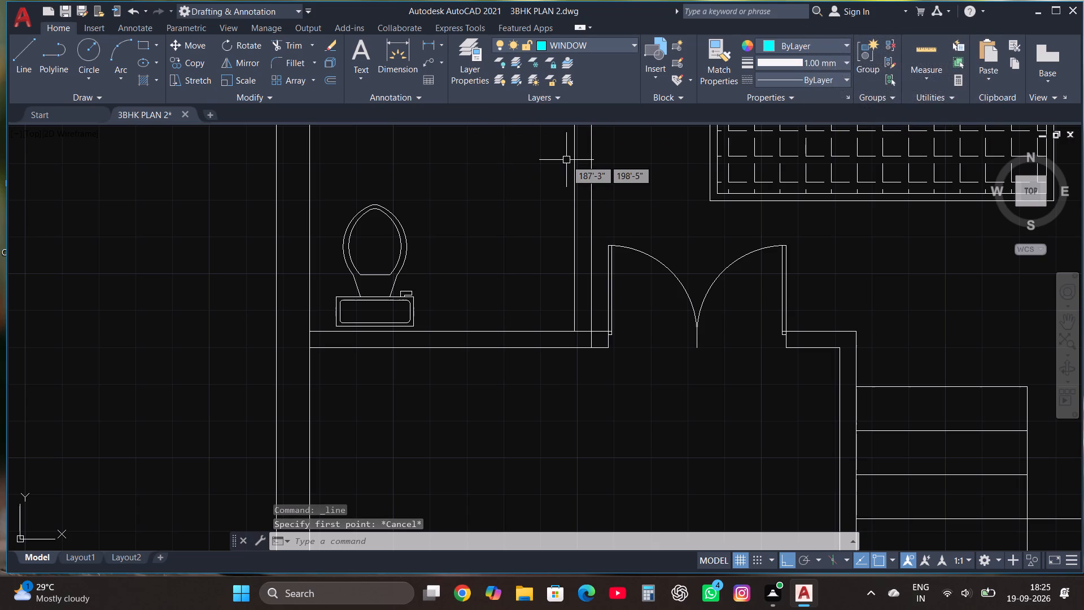
Draw a vertical window jamb line across the toilet's south wall behind the WC and trim its overhang at the wall's outer face.
click(23, 52)
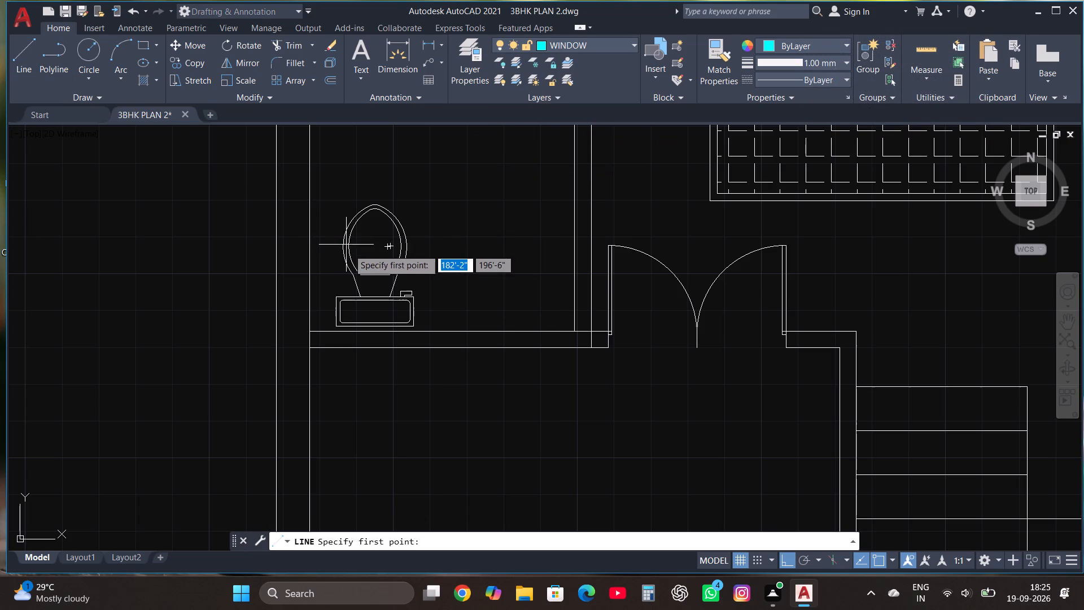
scroll(351, 257, up, 2)
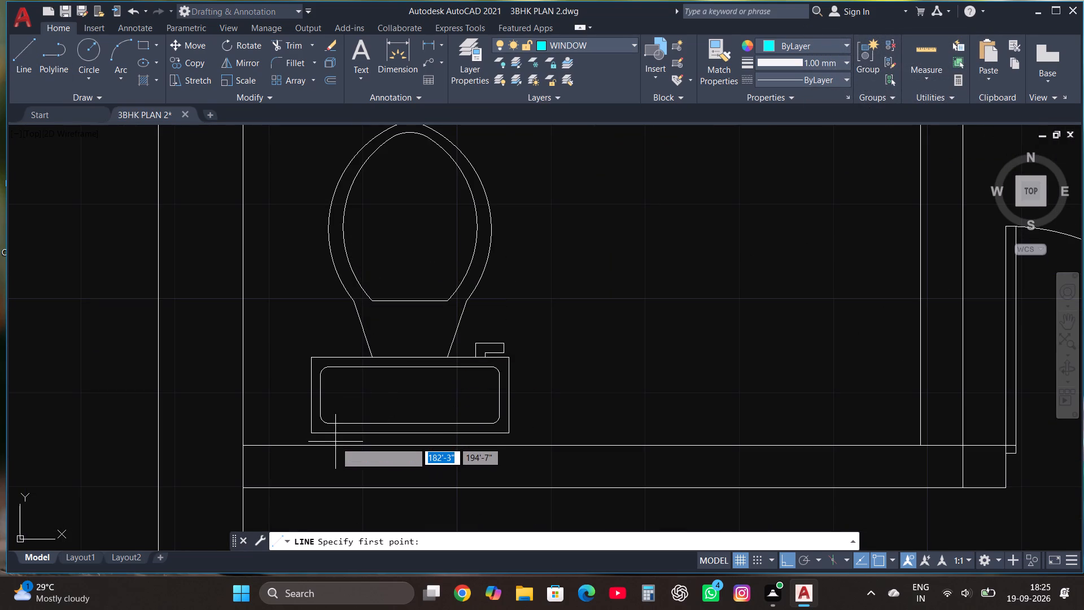
click(339, 448)
key(F8)
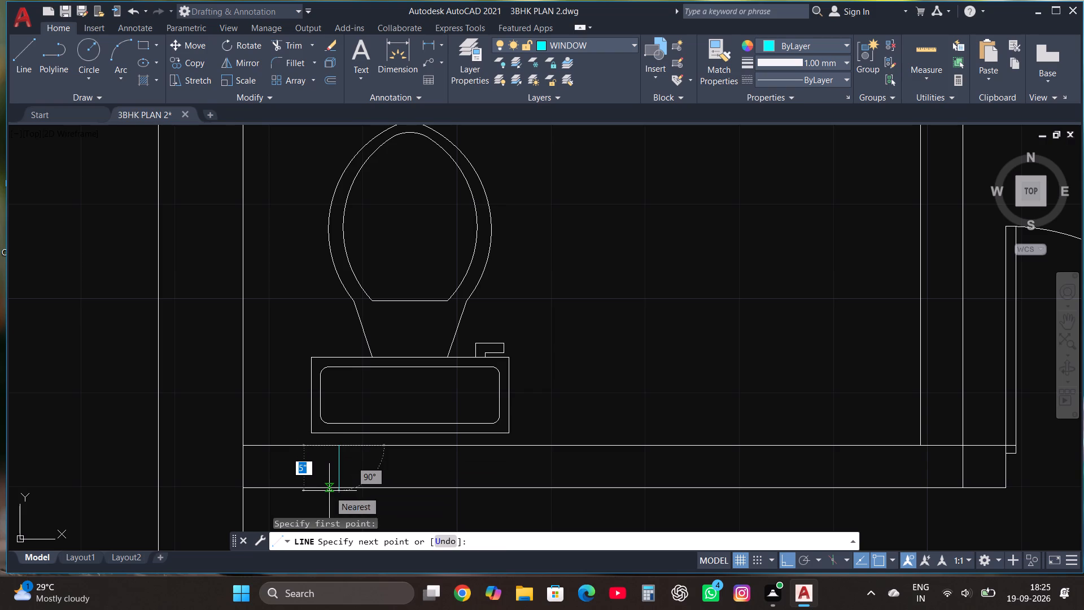
scroll(343, 438, down, 2)
scroll(345, 461, up, 3)
key(F8)
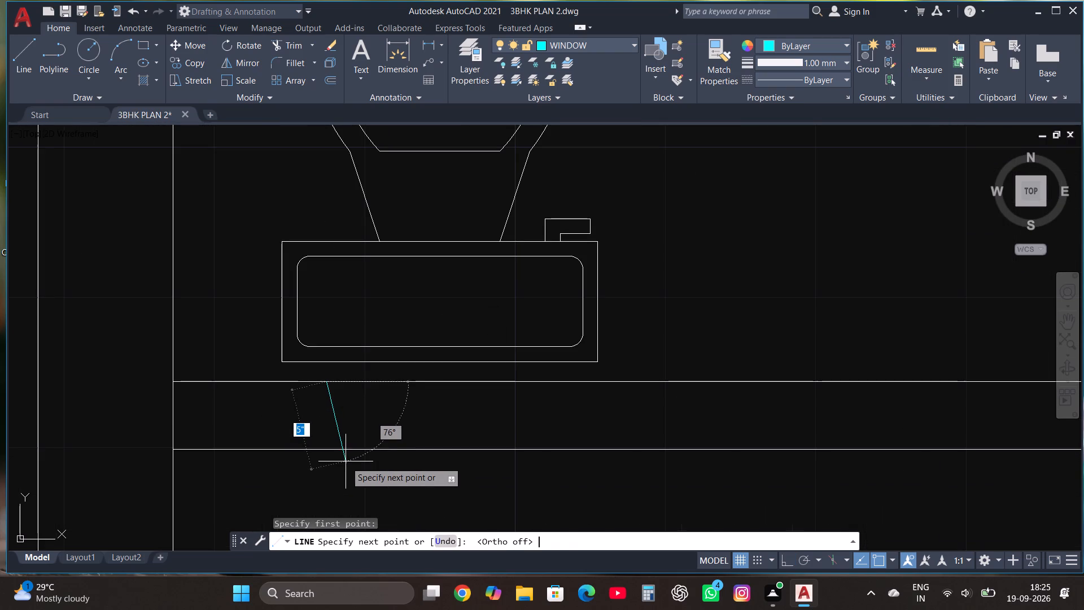
click(334, 462)
key(Escape)
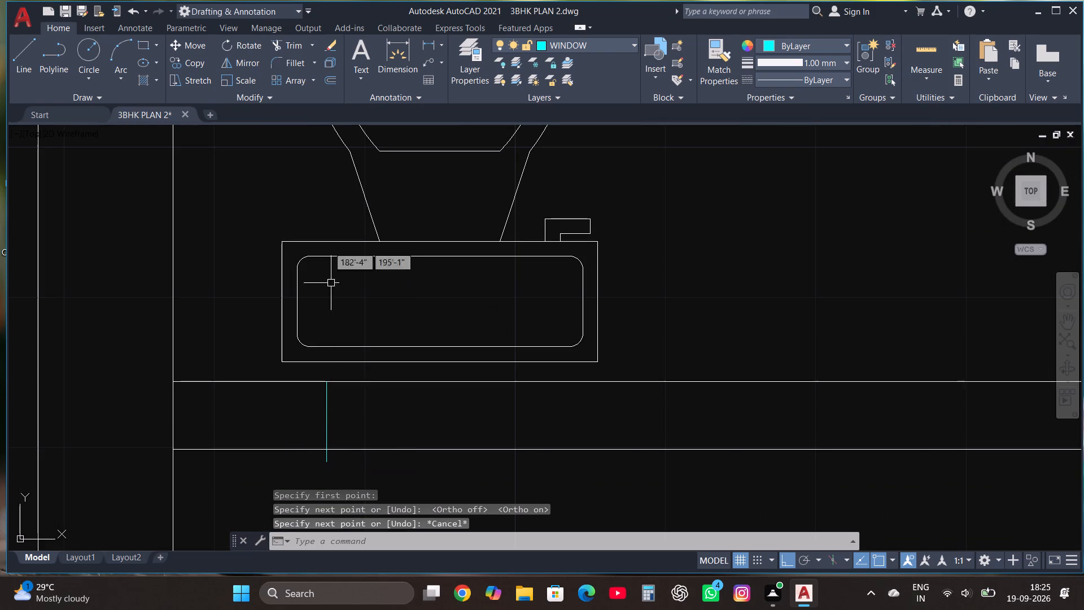
click(290, 43)
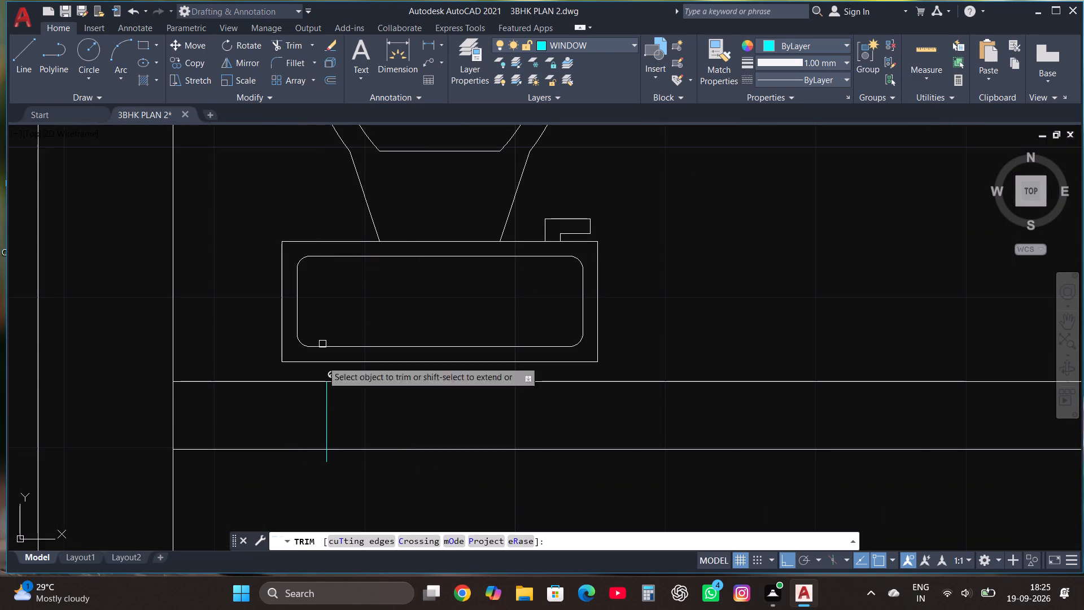
click(326, 459)
key(Escape)
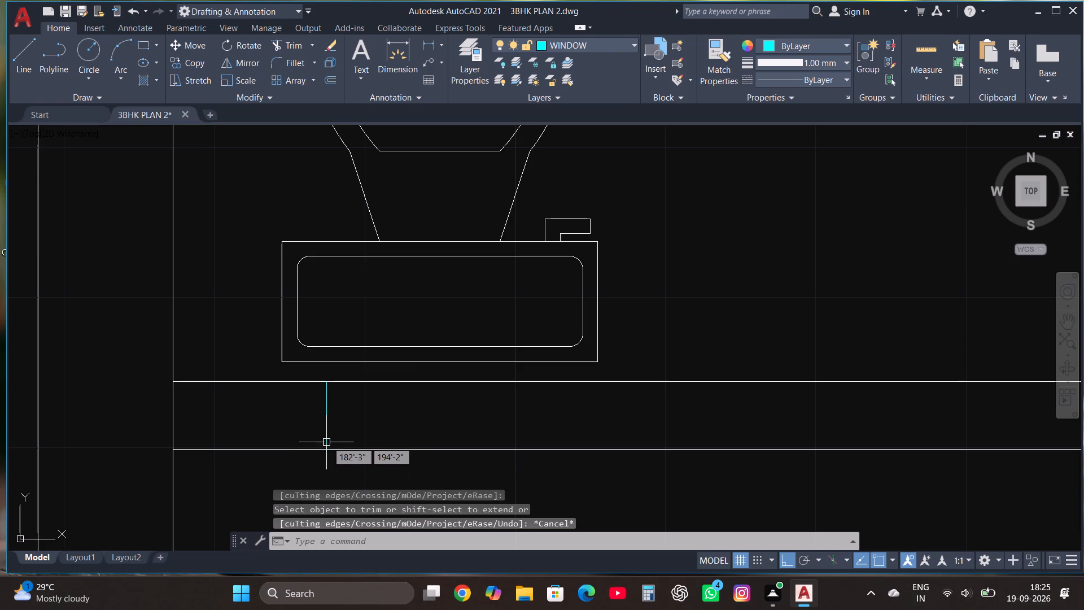
Copy the jamb line 2' east along the toilet's south wall.
click(325, 422)
click(185, 63)
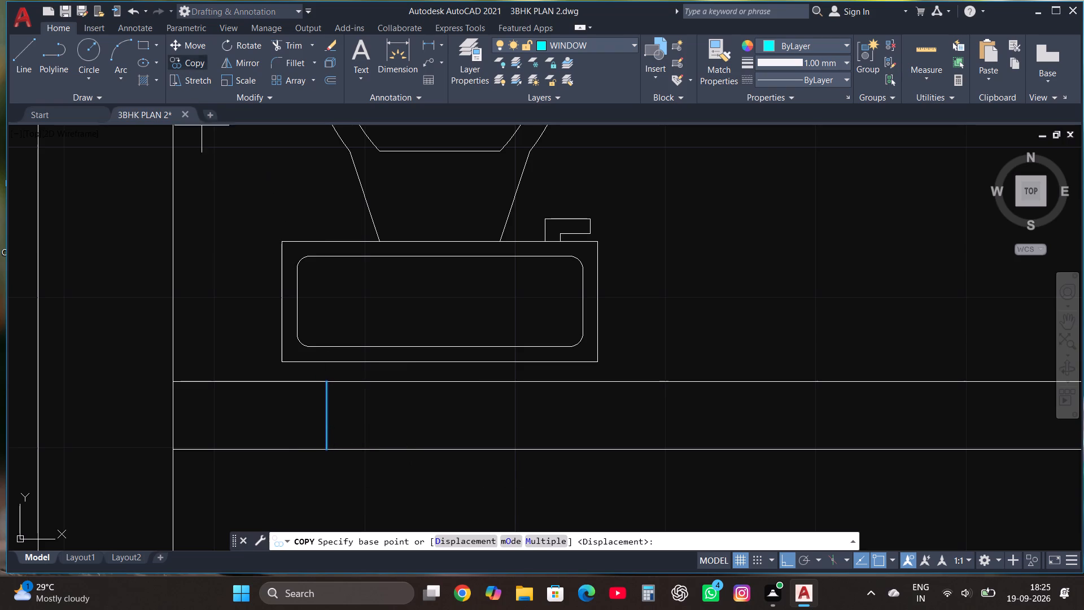
click(326, 424)
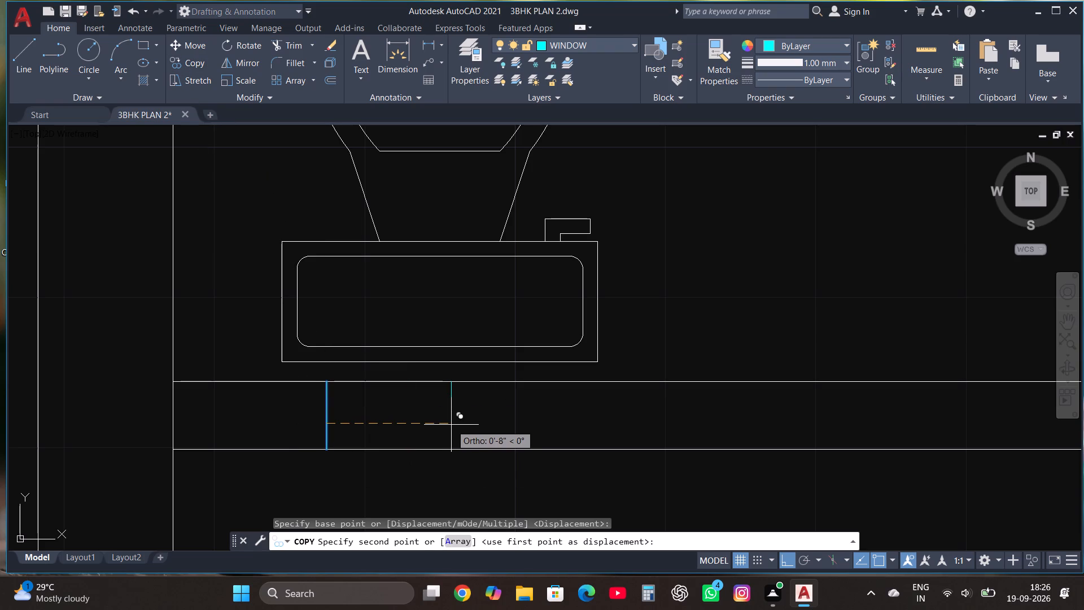
text(2')
key(Return)
key(Escape)
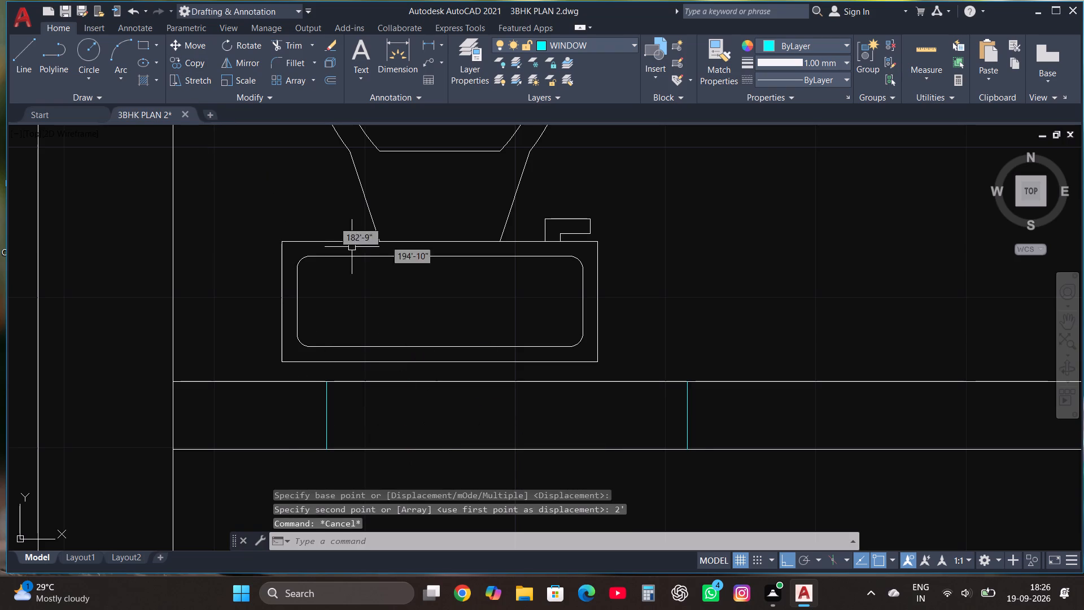
Join the two jamb lines with a horizontal window line along the middle of the toilet's south wall.
click(29, 46)
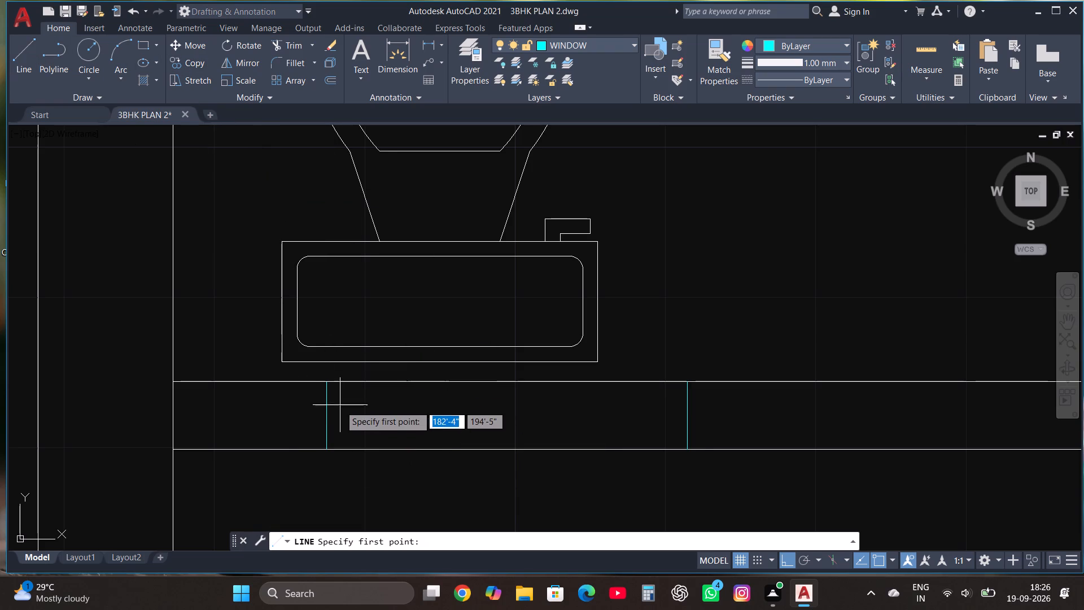
click(327, 415)
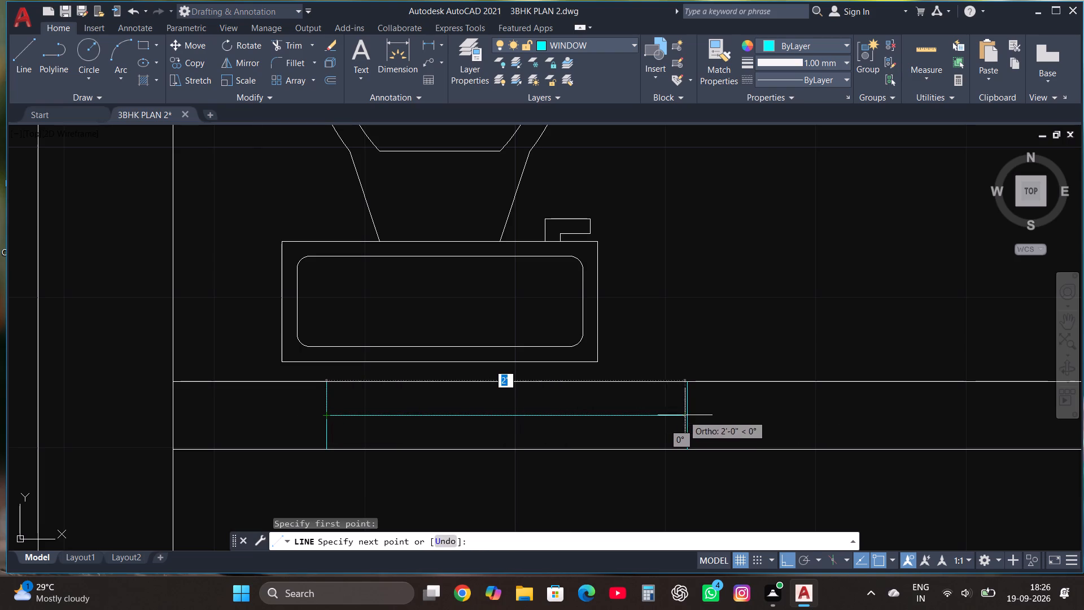
click(689, 416)
key(Escape)
Draw a vertical window jamb line across the staircase's south wall near its west corner and trim its overhang at the outer face.
scroll(578, 460, down, 3)
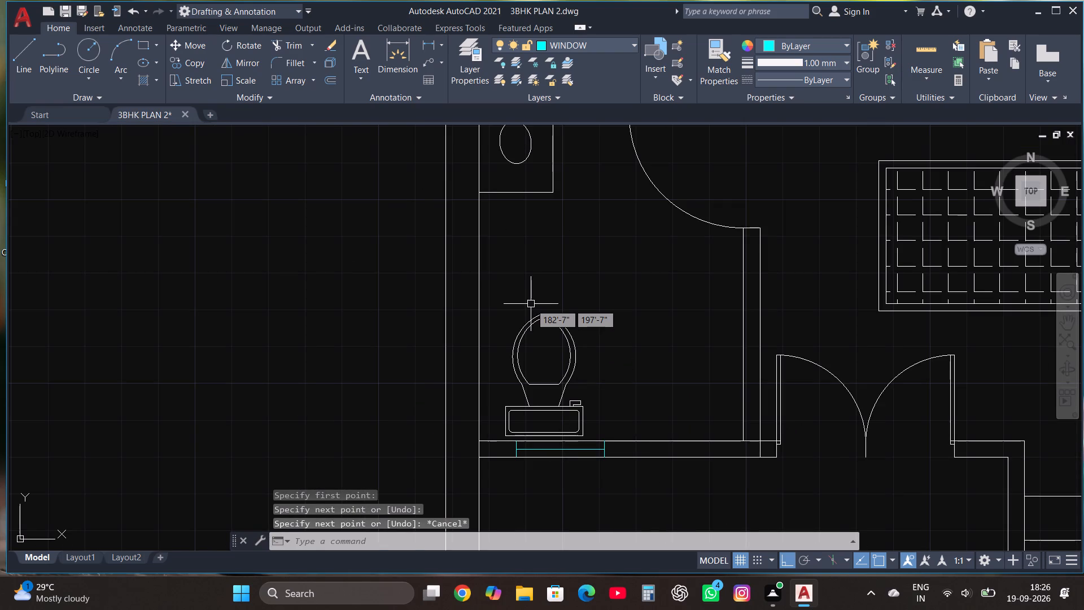
scroll(531, 304, down, 3)
scroll(696, 520, up, 1)
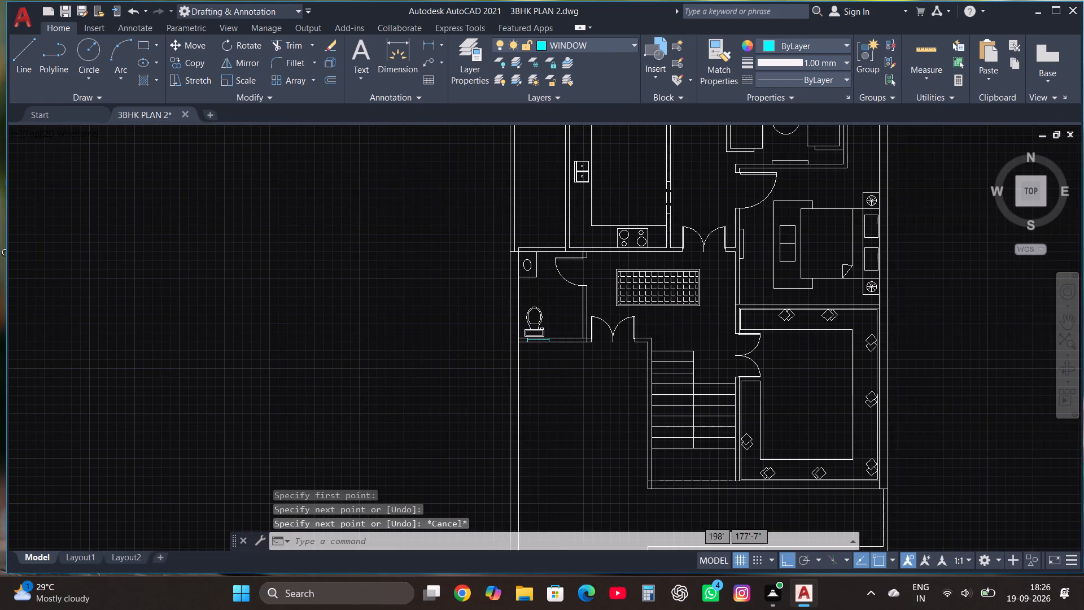
scroll(690, 493, up, 3)
click(24, 48)
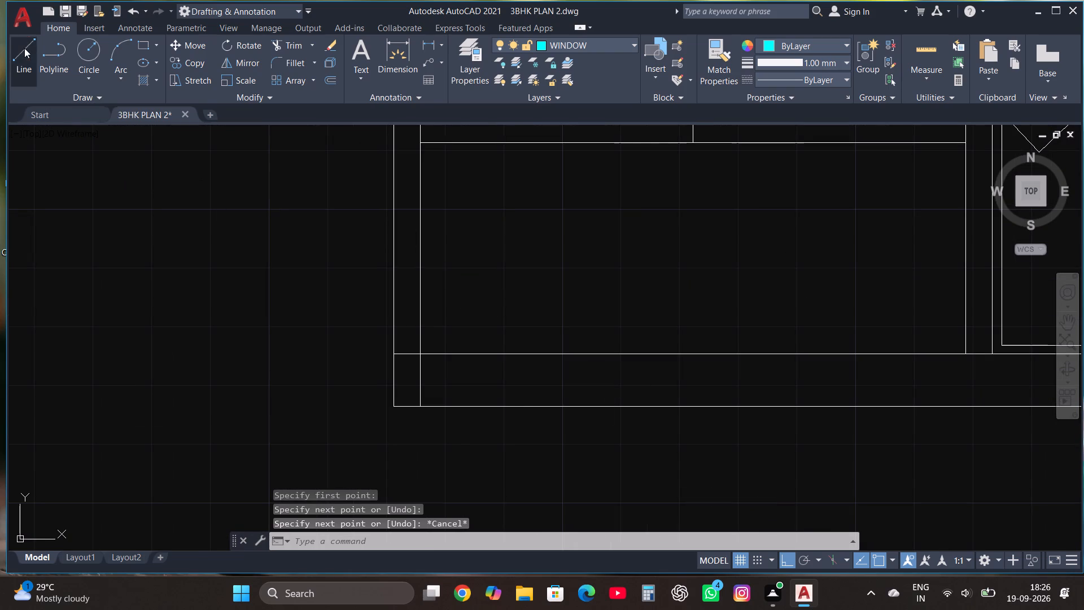
scroll(544, 382, up, 1)
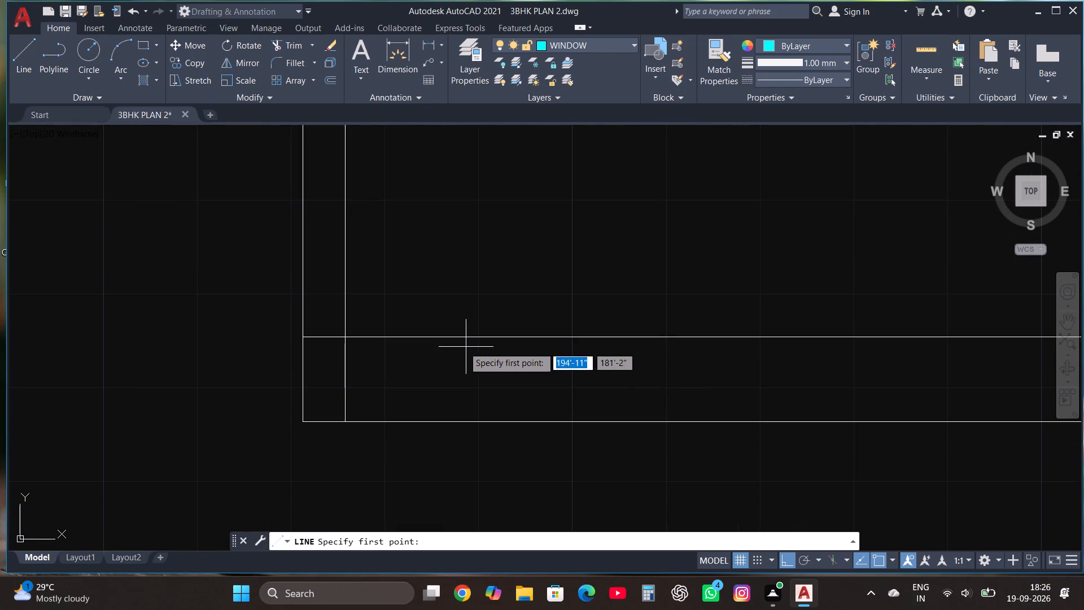
click(444, 337)
click(440, 446)
key(Escape)
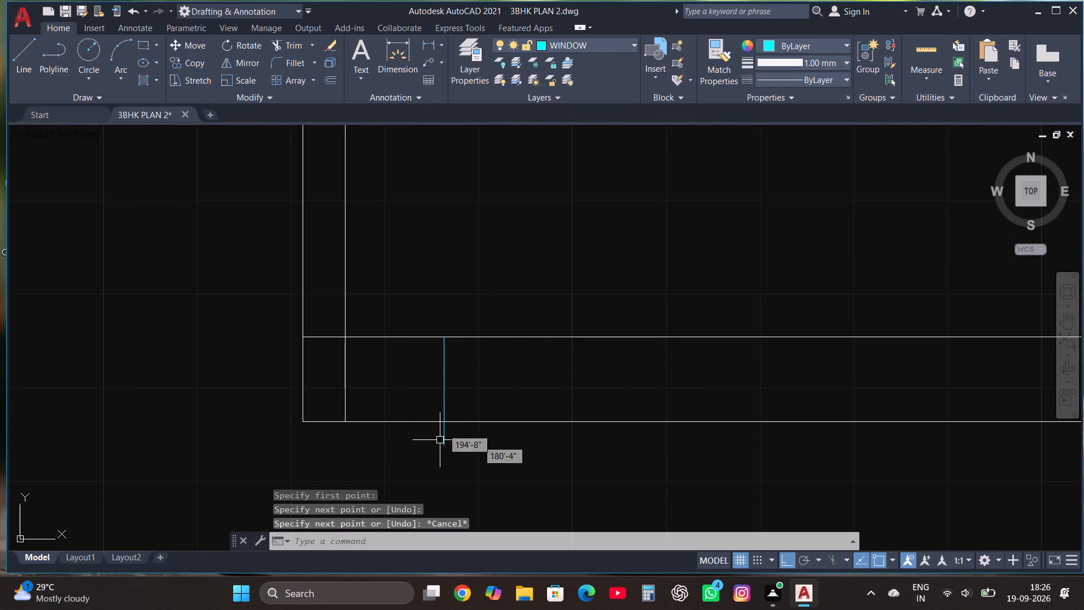
click(294, 45)
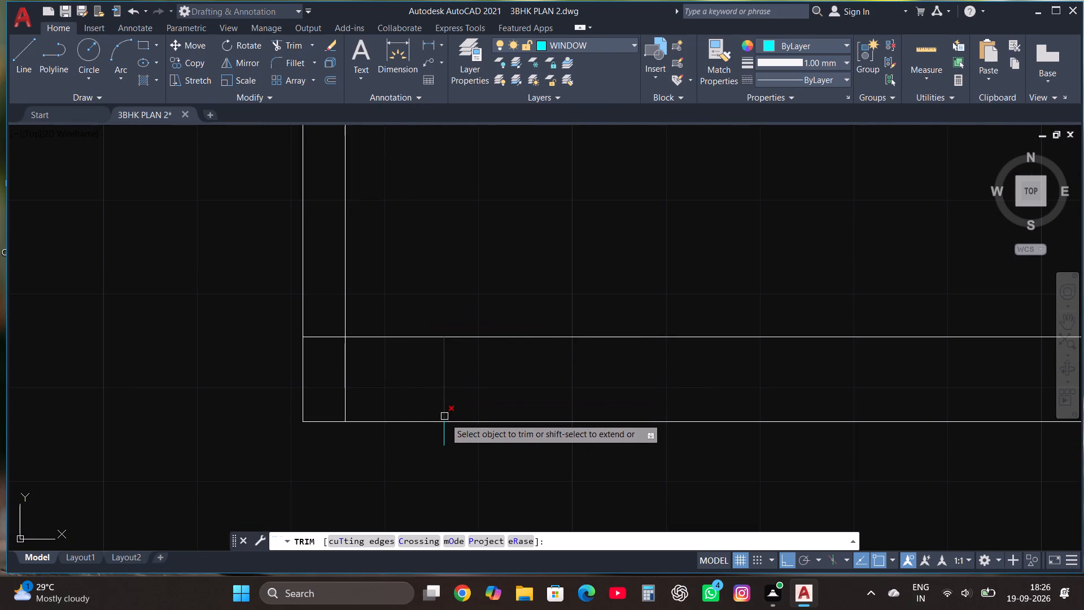
click(447, 447)
key(Escape)
Copy the jamb line 3' east along the staircase's south wall.
click(444, 400)
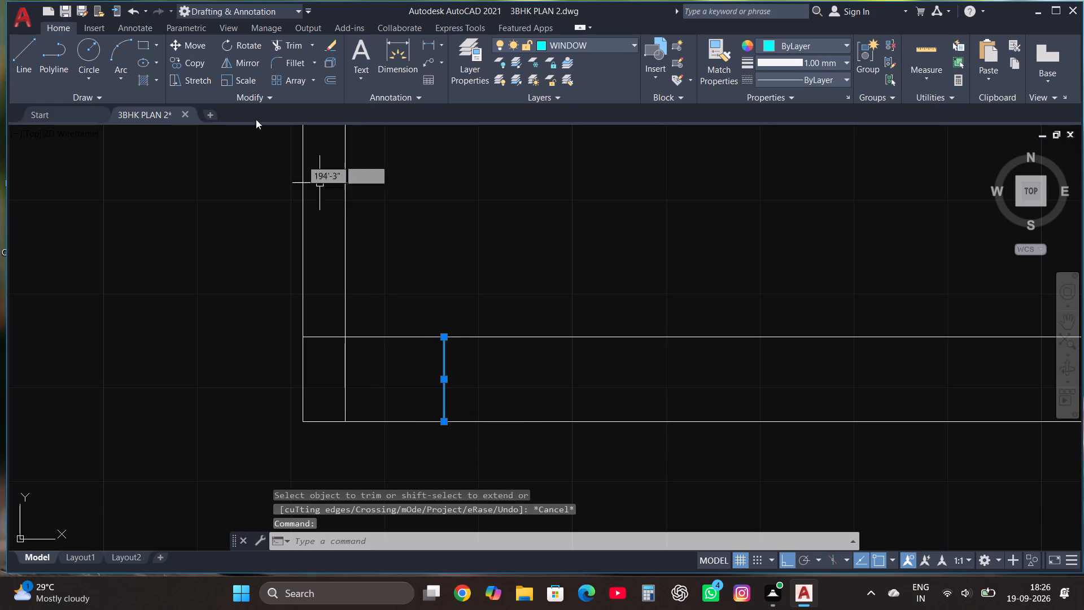
click(193, 59)
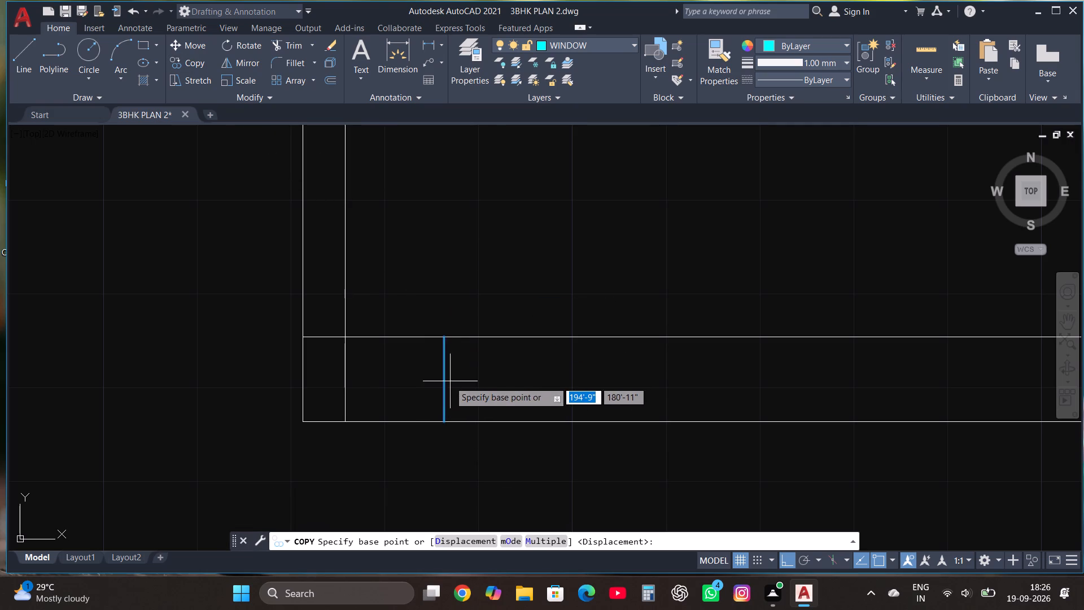
click(444, 381)
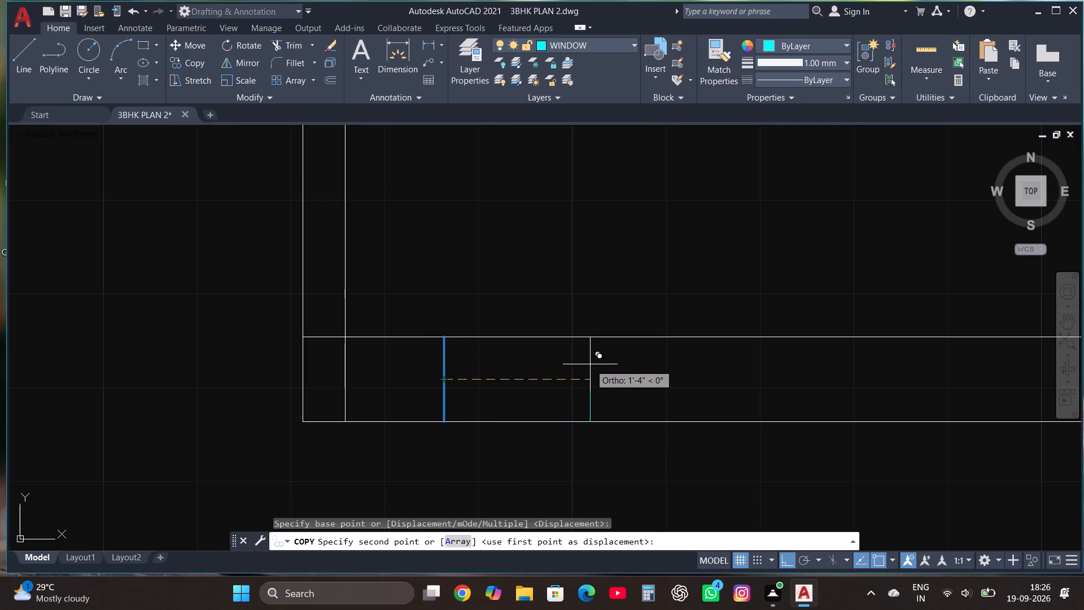
text(3')
key(Return)
key(Escape)
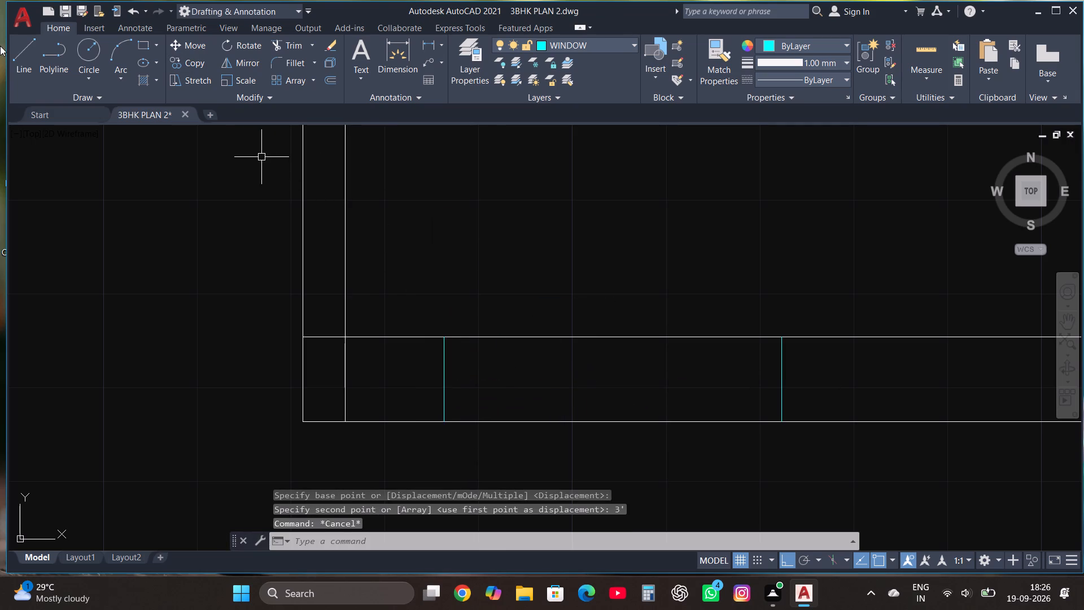
Join the two jamb lines with a horizontal window line along the middle of the staircase's south wall.
click(20, 53)
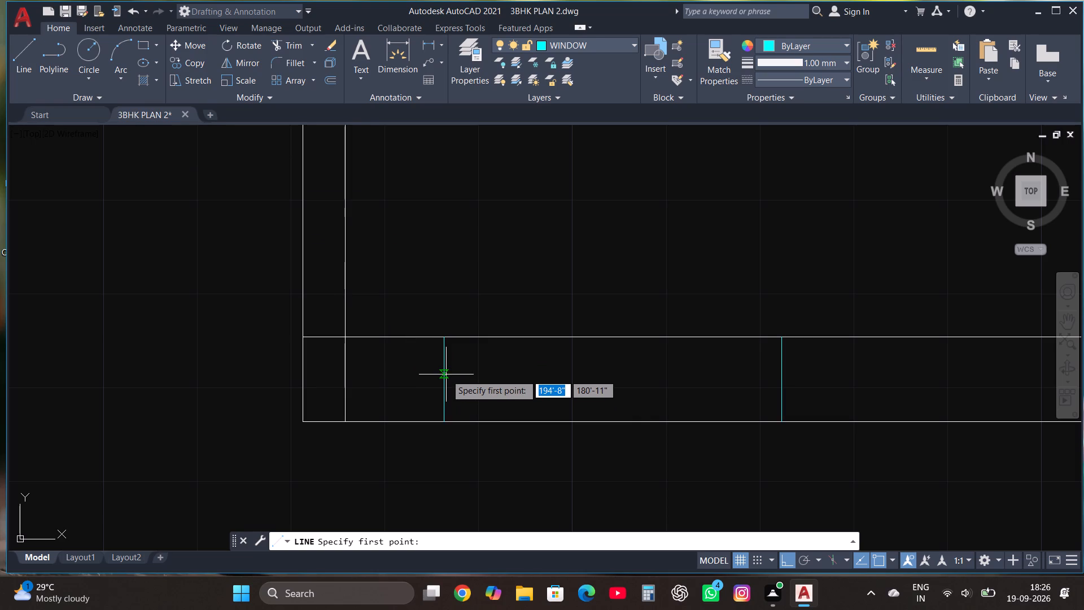
click(446, 378)
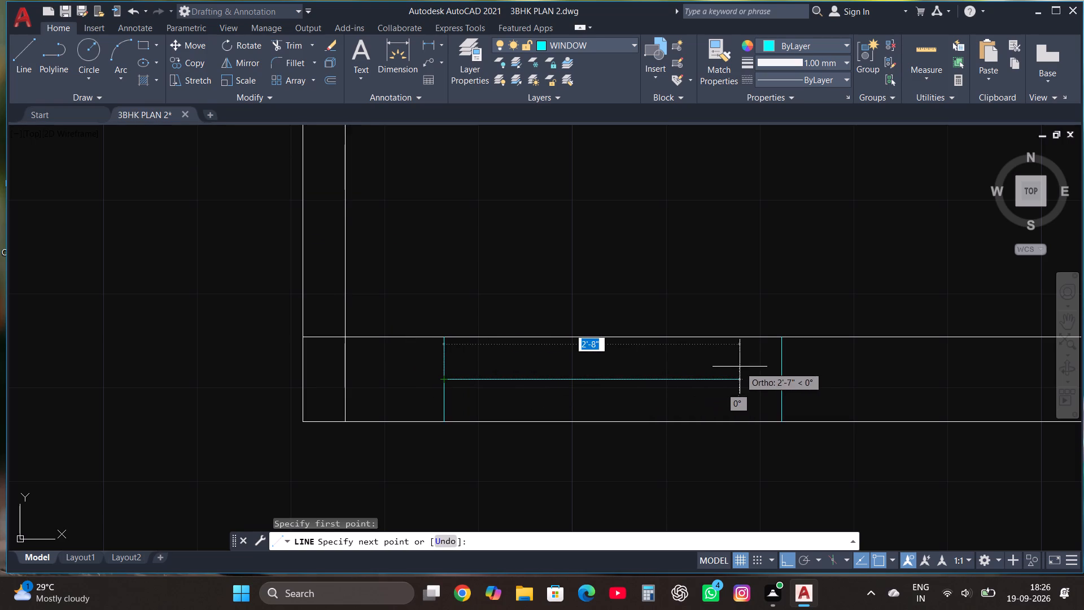
click(782, 380)
key(Escape)
Copy the whole staircase window 13'-0" east into the south wall of the adjoining southeast room.
scroll(465, 420, down, 3)
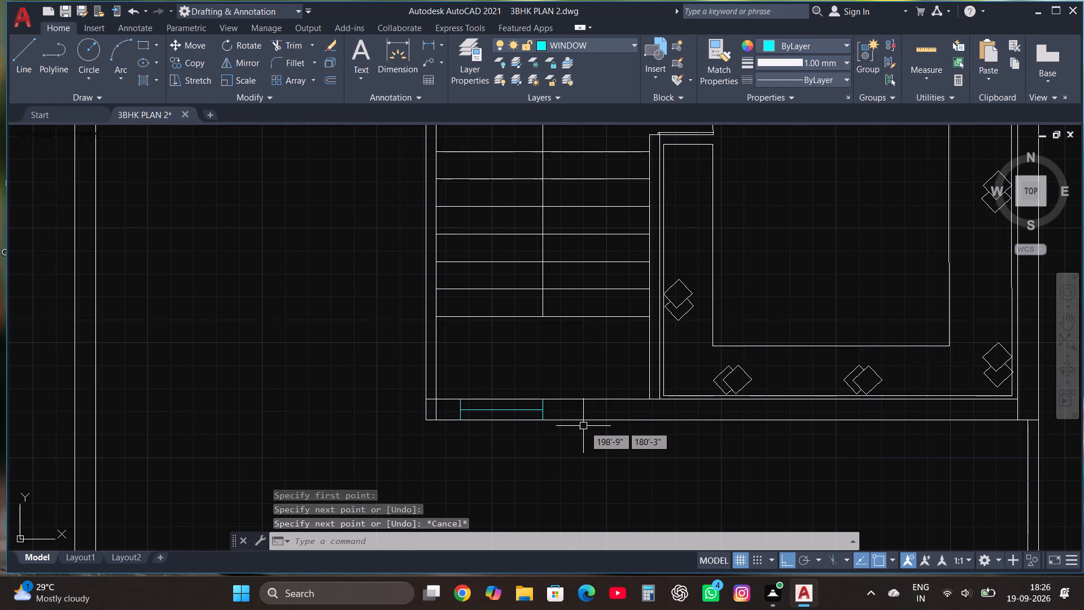
scroll(584, 426, up, 1)
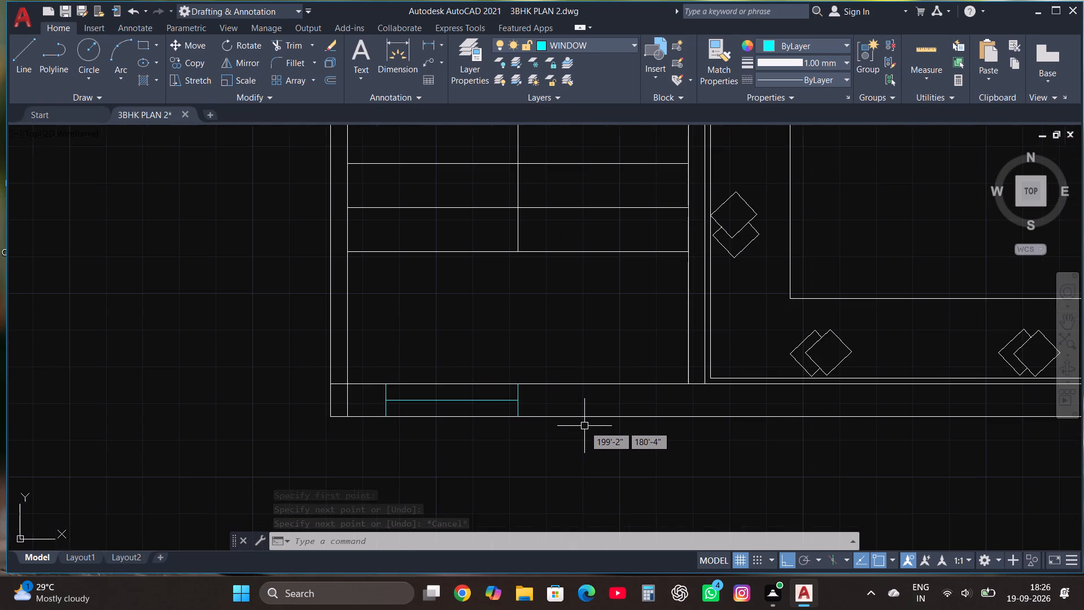
click(366, 424)
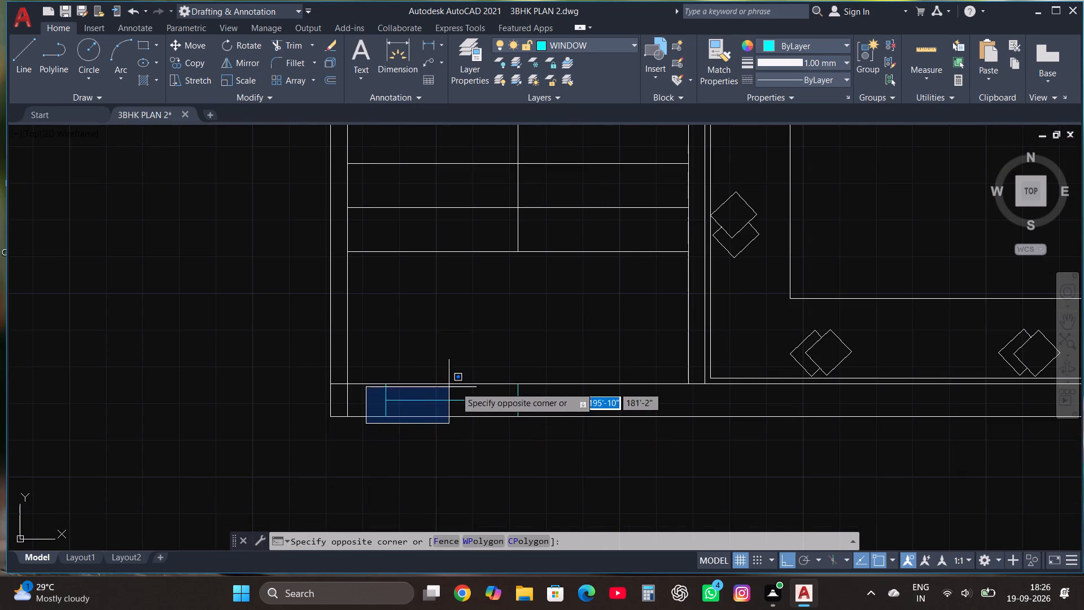
click(535, 376)
click(195, 62)
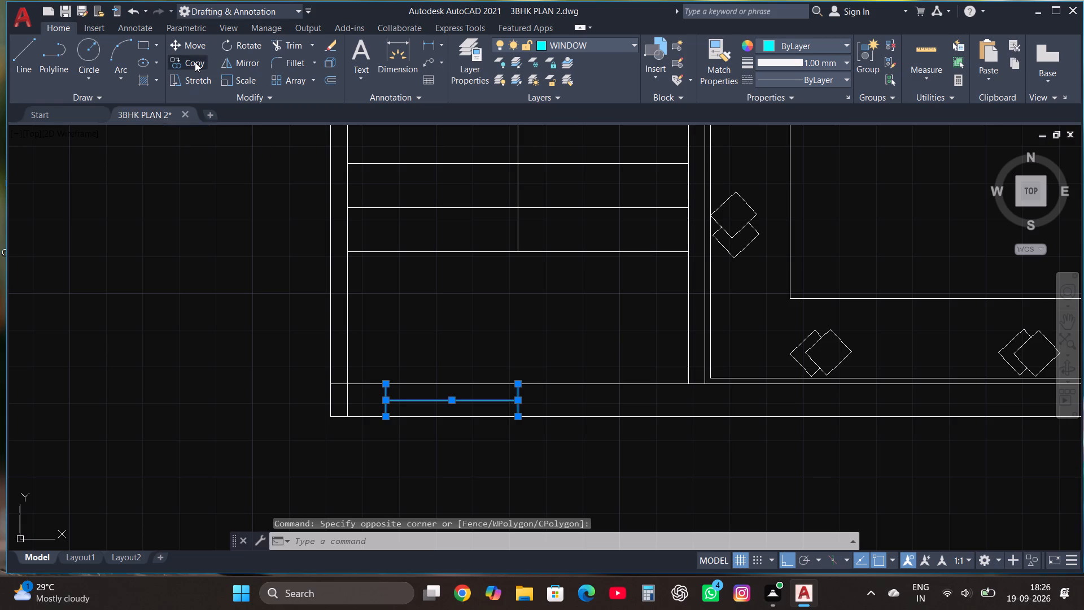
click(519, 384)
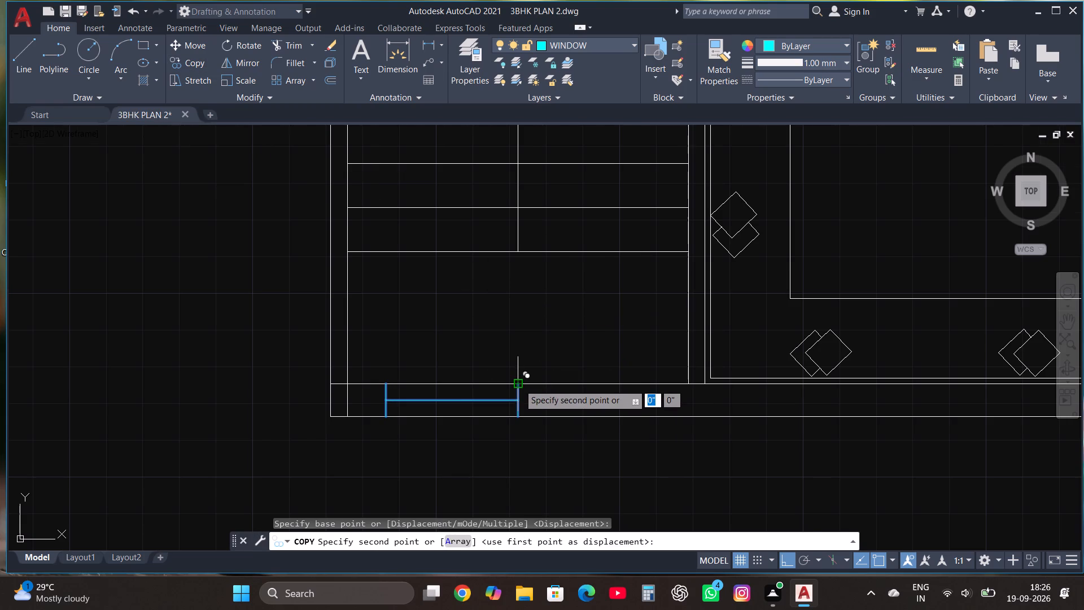
scroll(519, 384, down, 1)
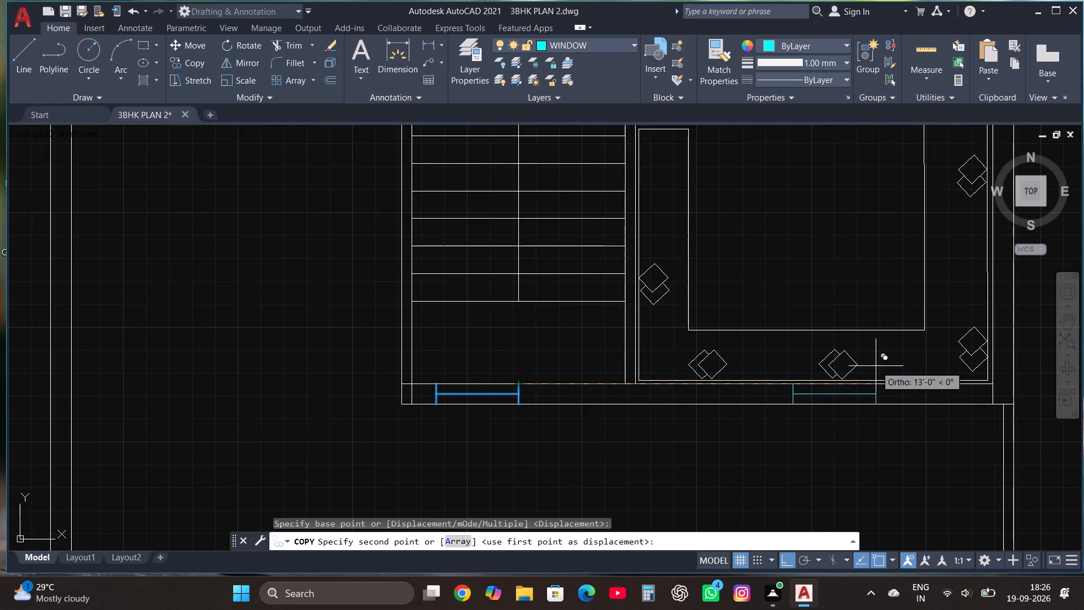
click(876, 367)
key(Escape)
Draw a horizontal window jamb line across the kitchen's west wall, just north of the sink, and trim its overhang at the wall's outer face.
scroll(581, 419, down, 3)
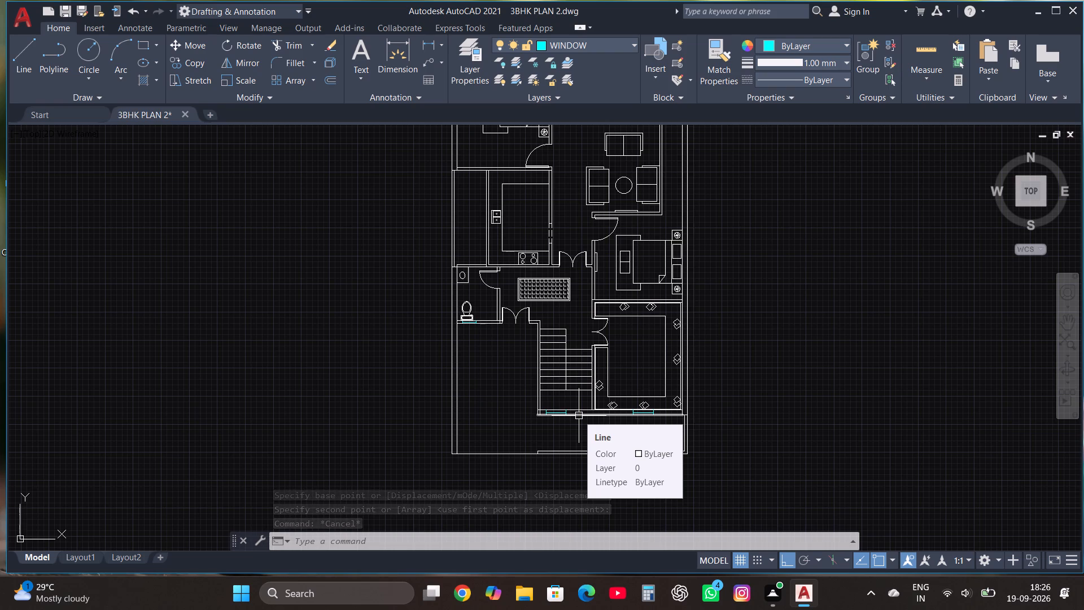
scroll(607, 346, down, 1)
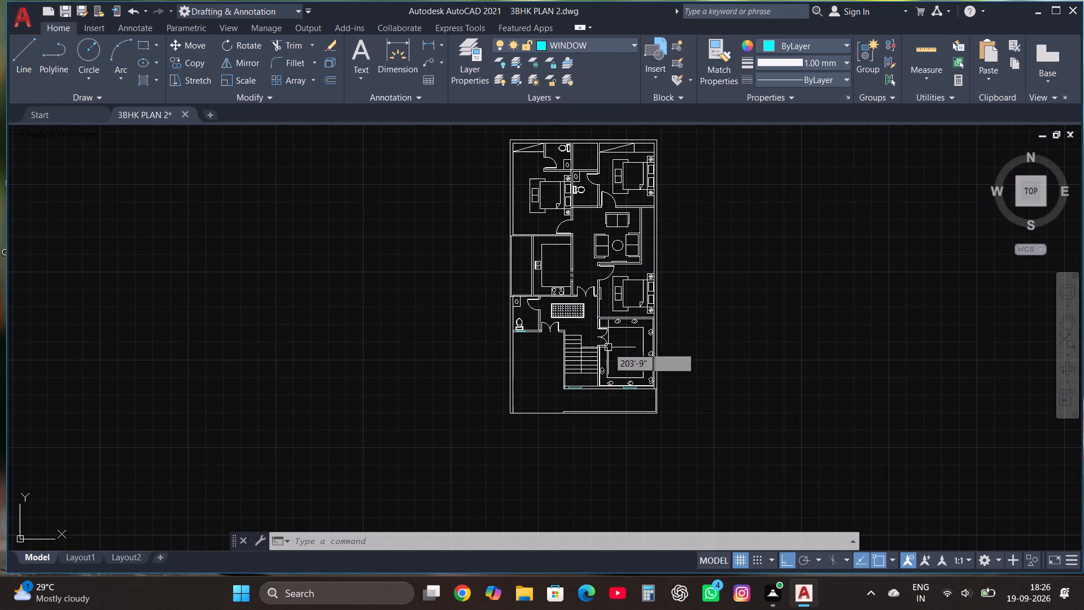
scroll(608, 347, up, 1)
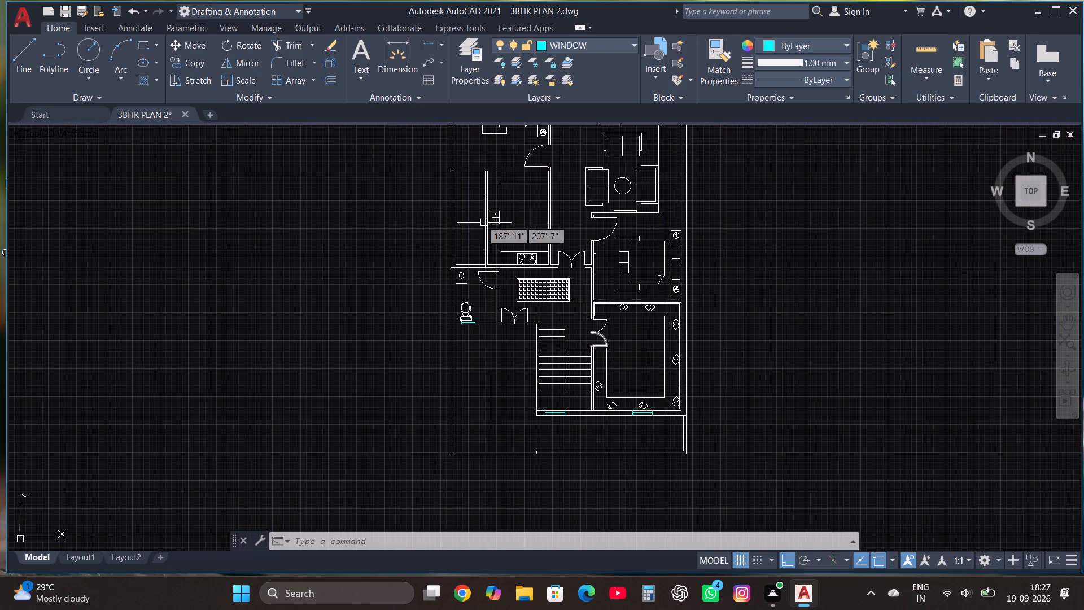
scroll(460, 198, up, 1)
scroll(524, 238, up, 2)
scroll(501, 368, down, 2)
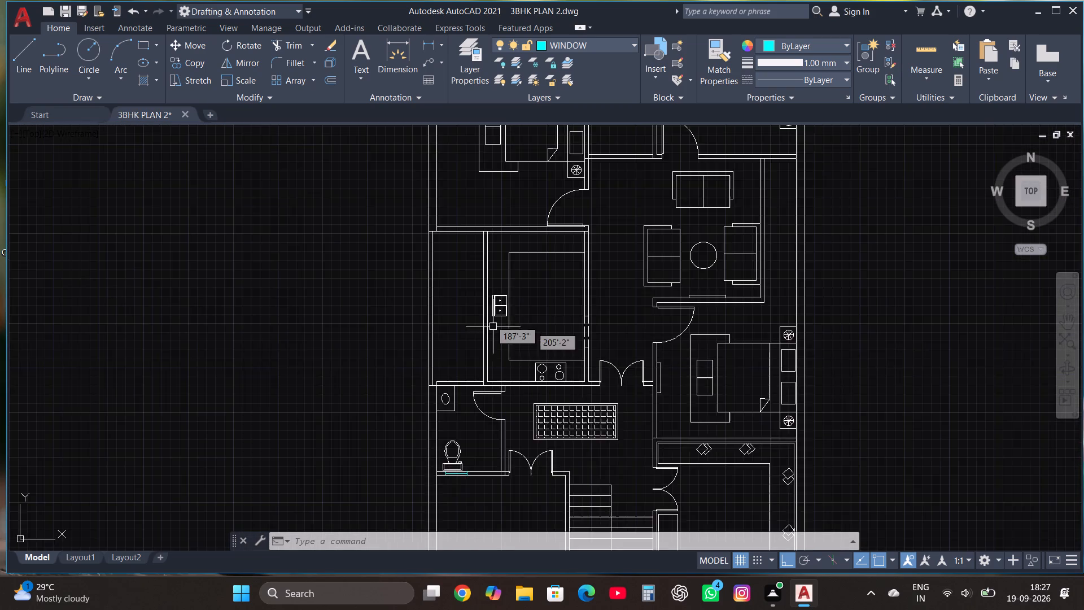
scroll(482, 289, up, 2)
click(27, 50)
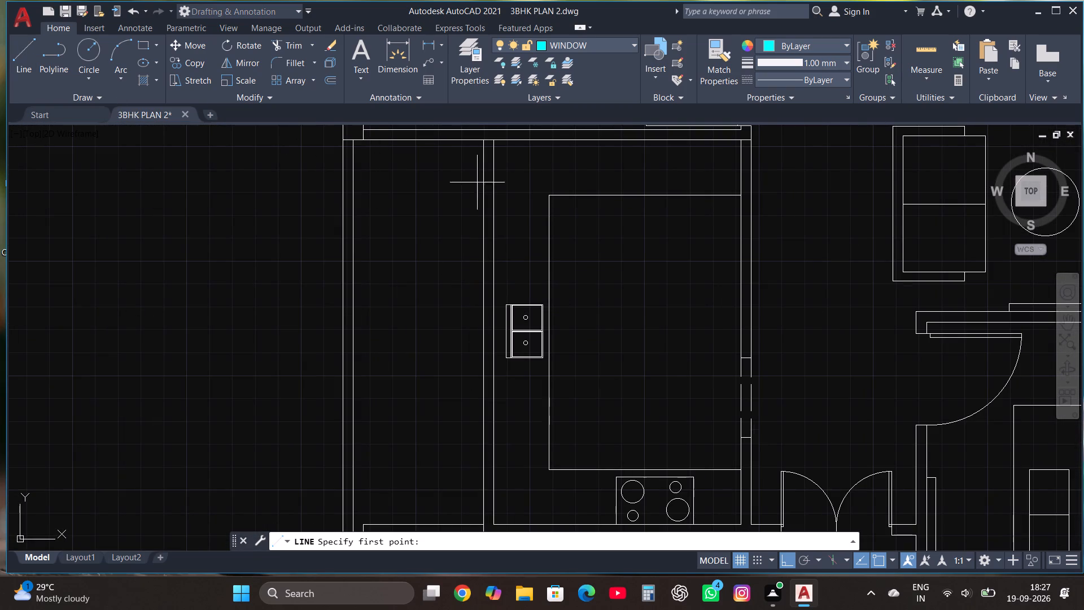
click(493, 280)
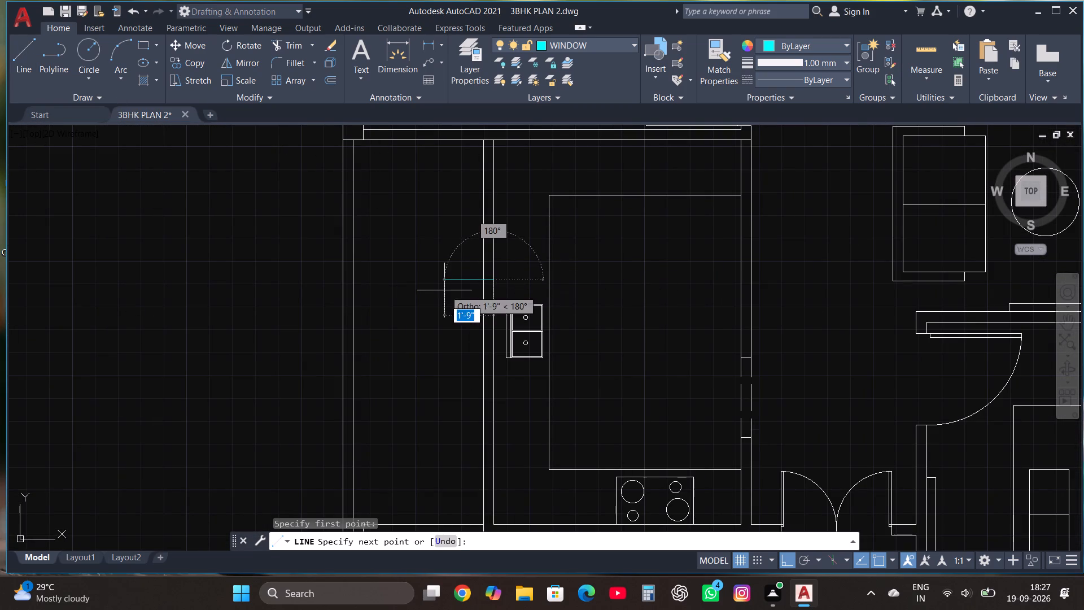
click(444, 290)
key(Escape)
click(284, 39)
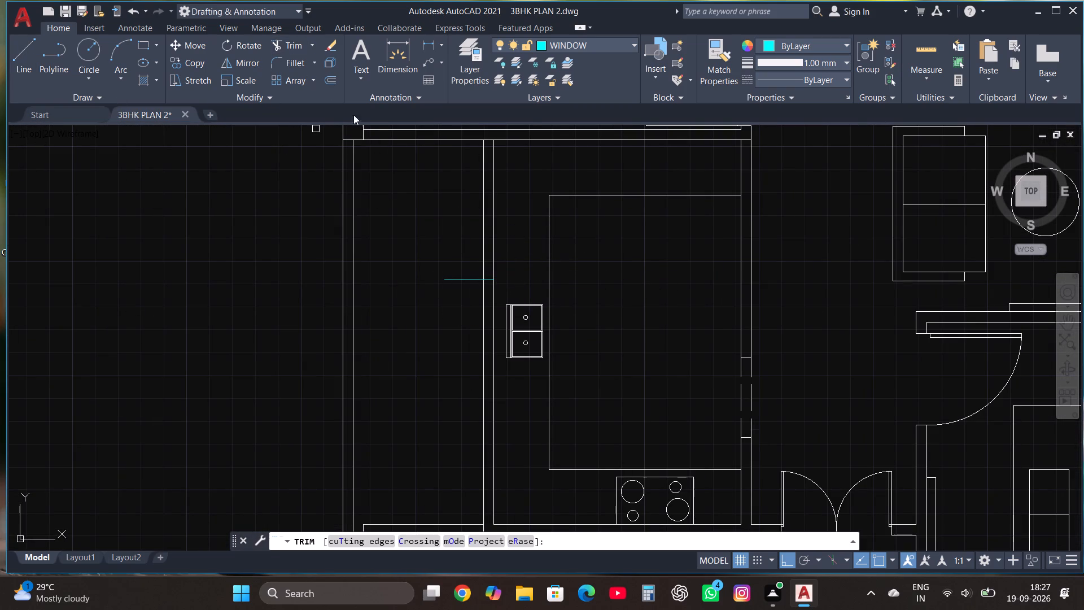
click(465, 281)
key(Escape)
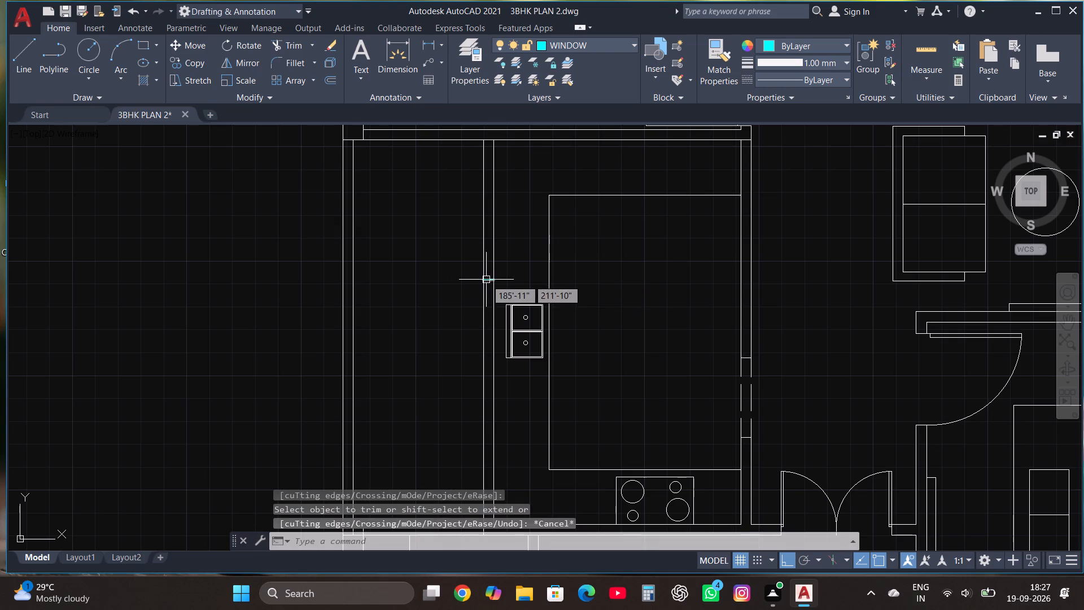
Copy the jamb line 3' south along the kitchen's west wall.
click(486, 280)
click(193, 64)
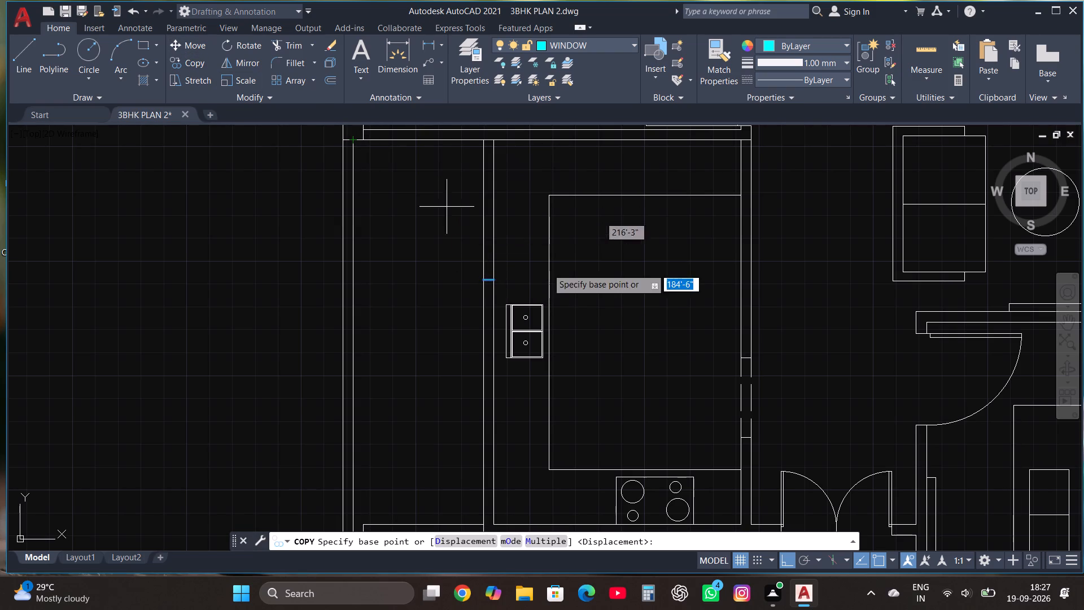
click(488, 281)
text(3')
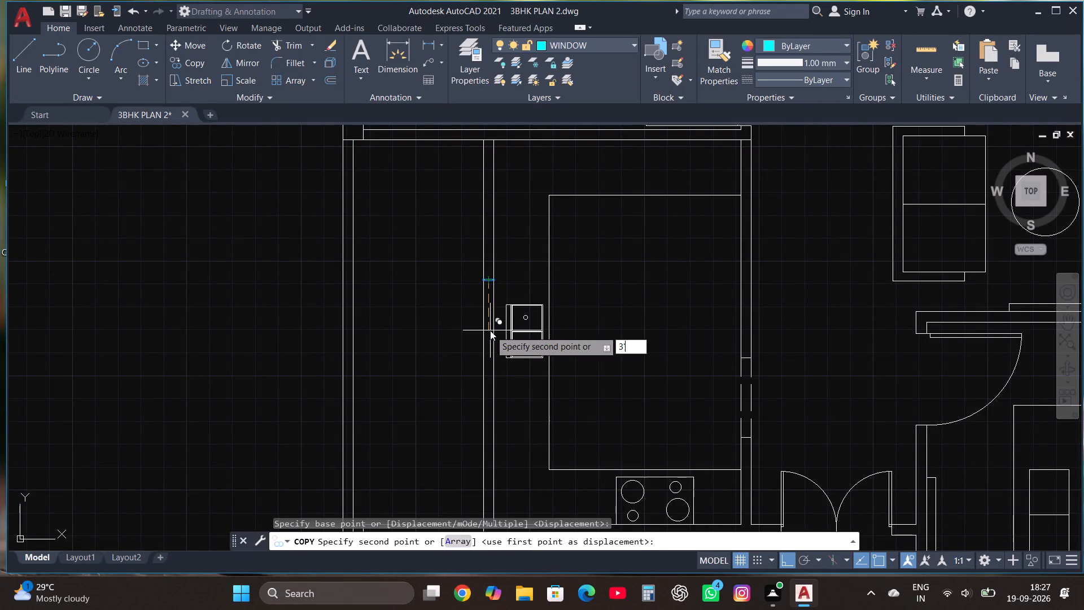
key(Return)
key(Escape)
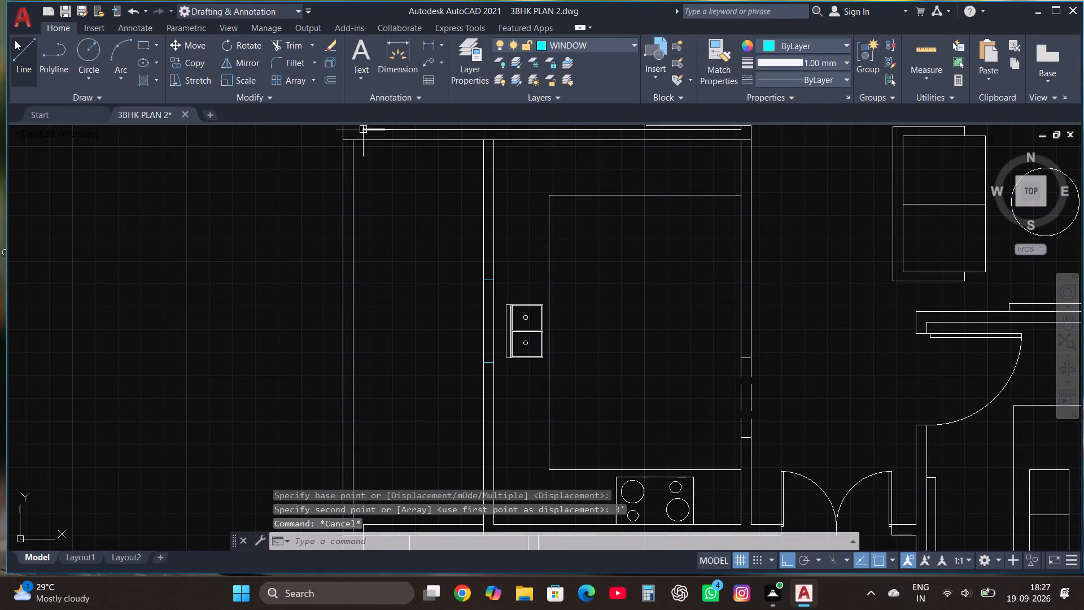
Join the two jamb lines with a vertical window line along the middle of the kitchen's west wall.
click(20, 54)
scroll(466, 258, up, 2)
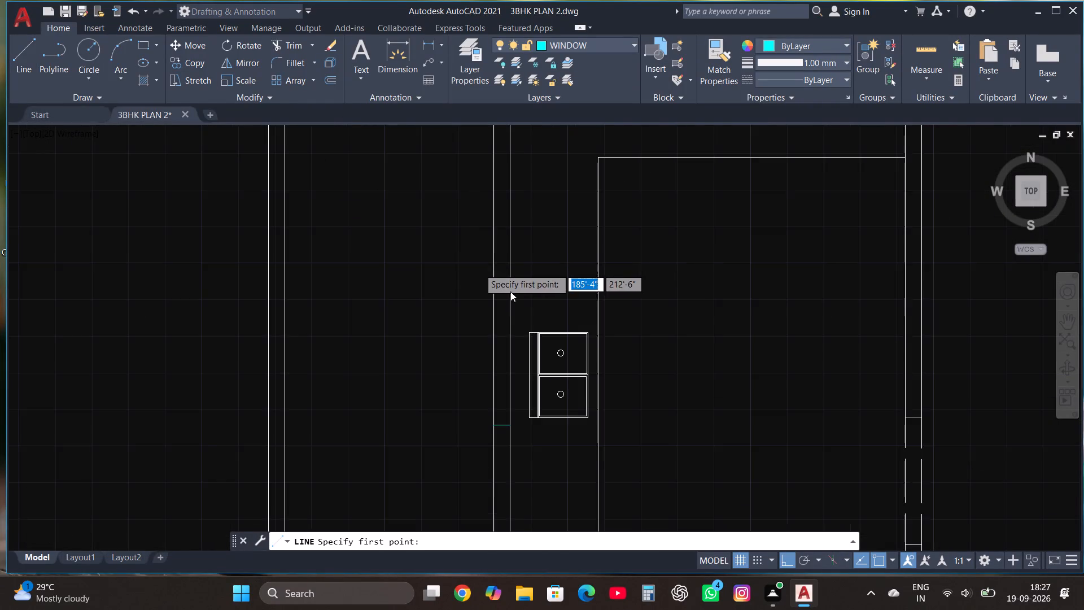
click(508, 308)
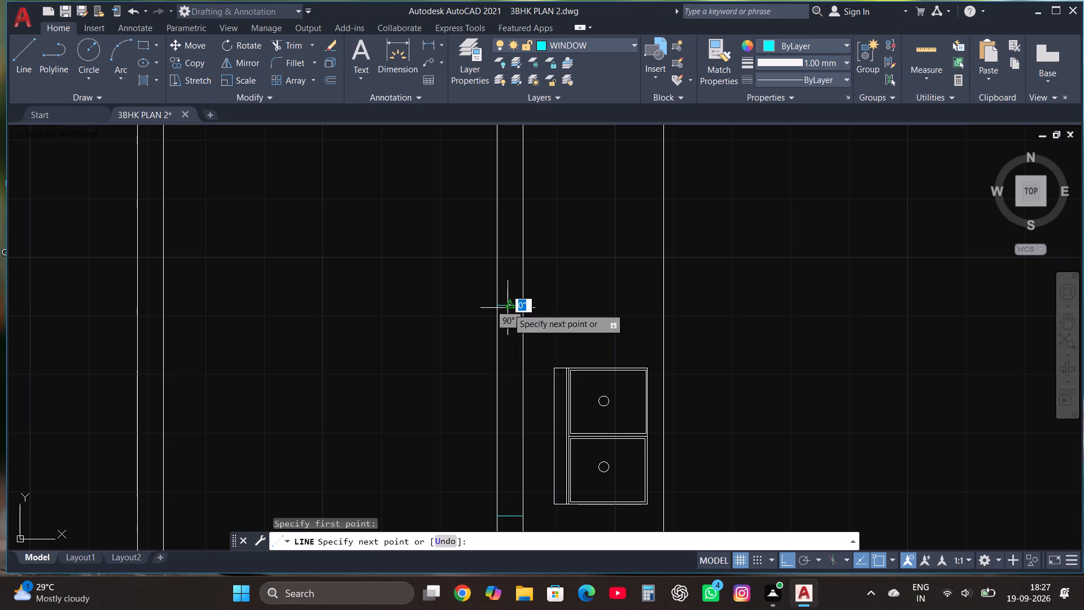
click(510, 516)
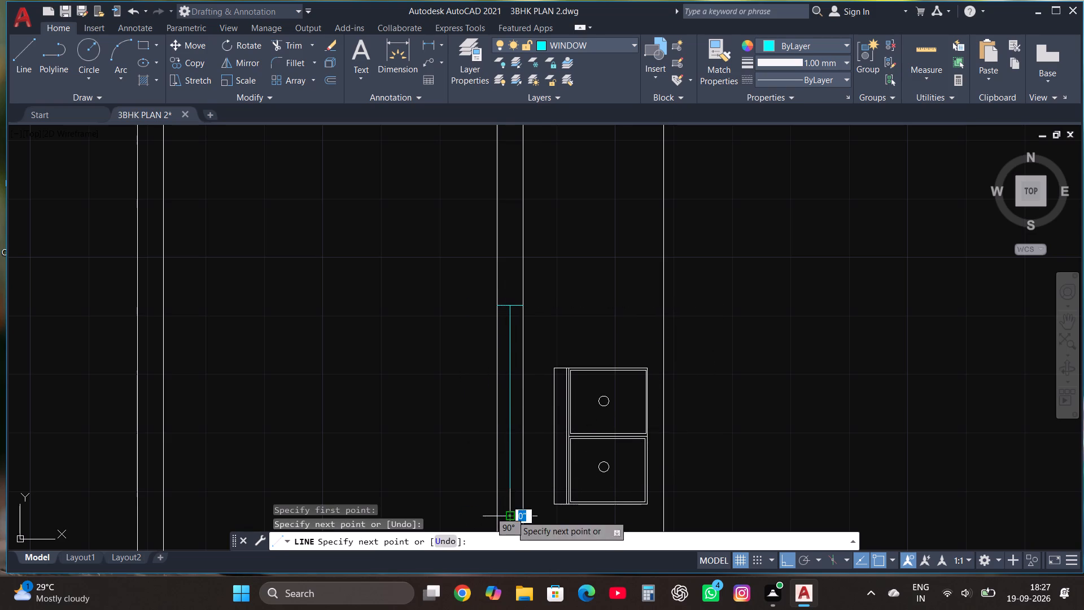
key(Escape)
Draw a window rectangle filling the west bedroom's south wall between its west wall and the outer face of the kitchen's west wall.
scroll(505, 405, down, 4)
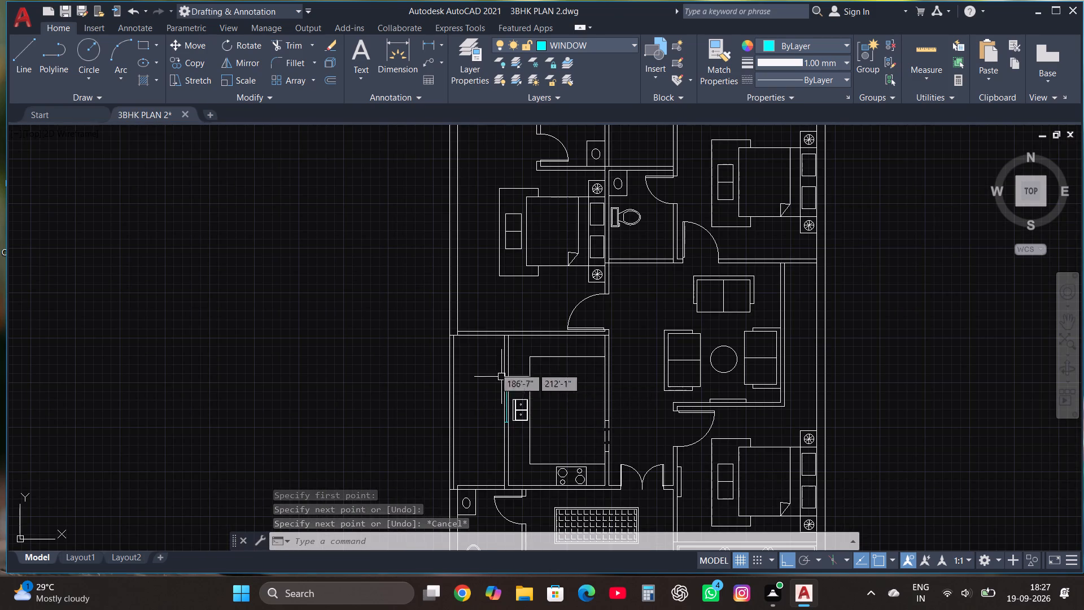
scroll(470, 329, up, 3)
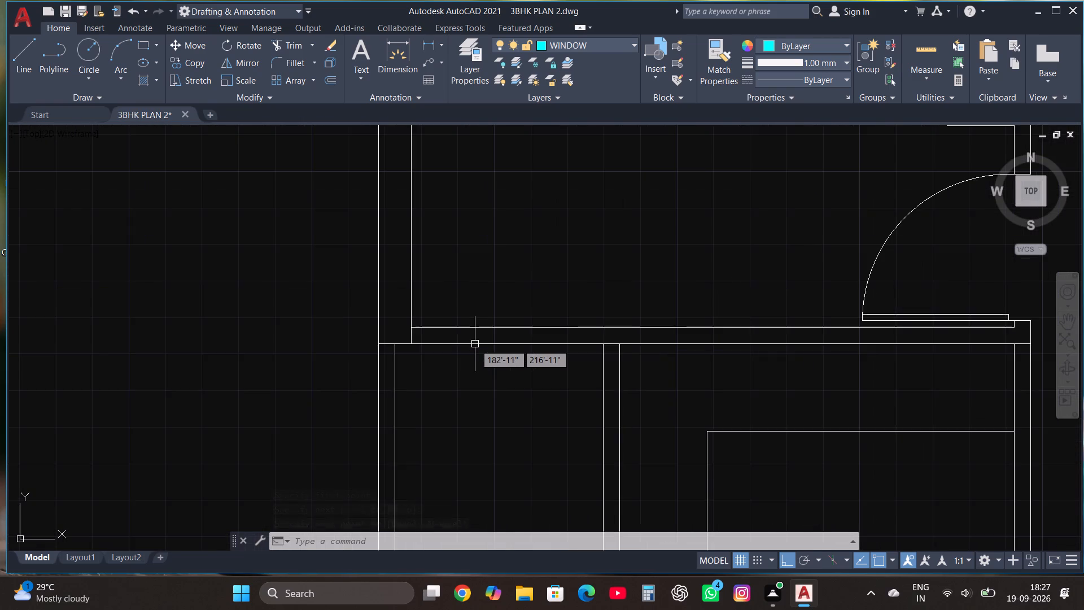
scroll(475, 344, up, 1)
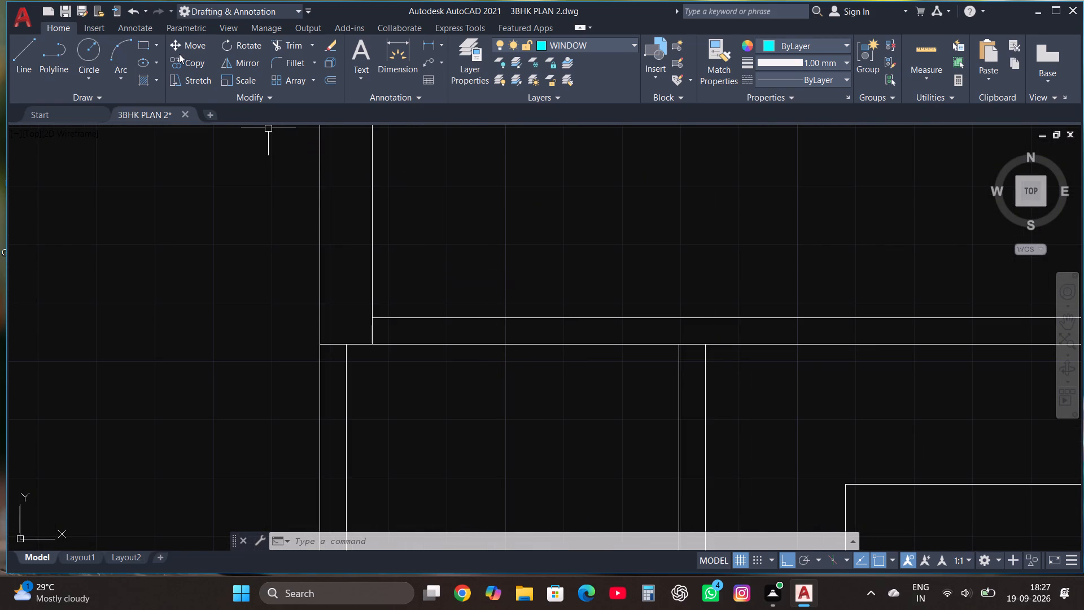
click(142, 43)
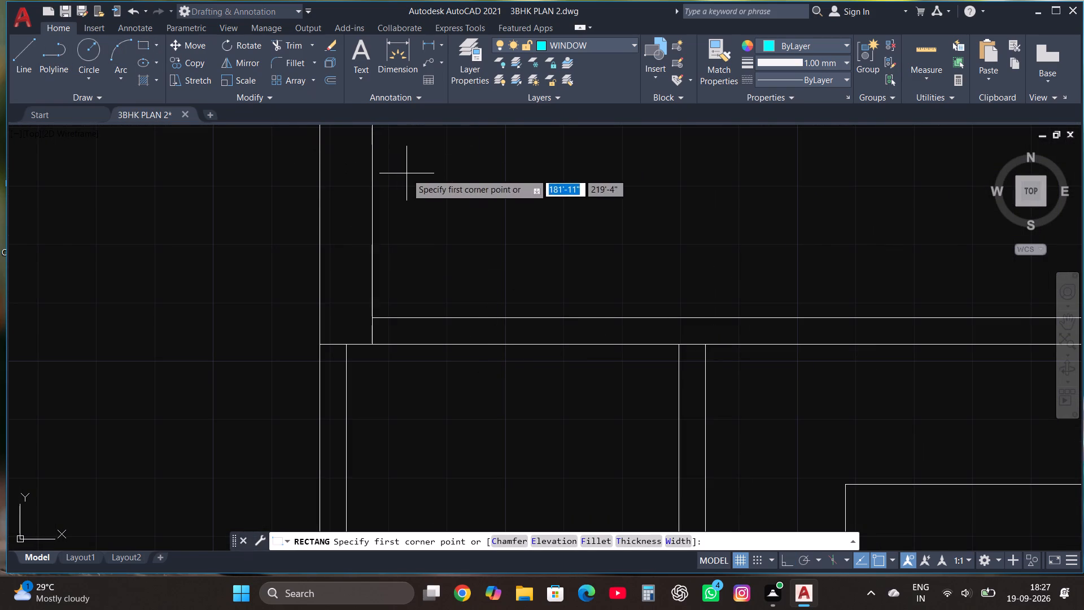
click(678, 345)
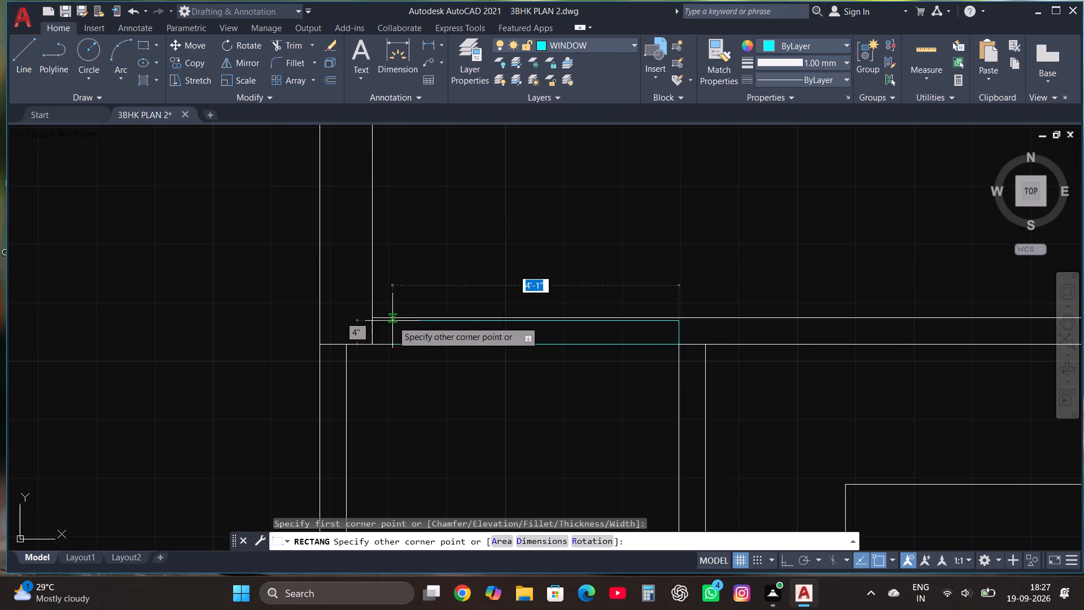
click(370, 319)
key(Escape)
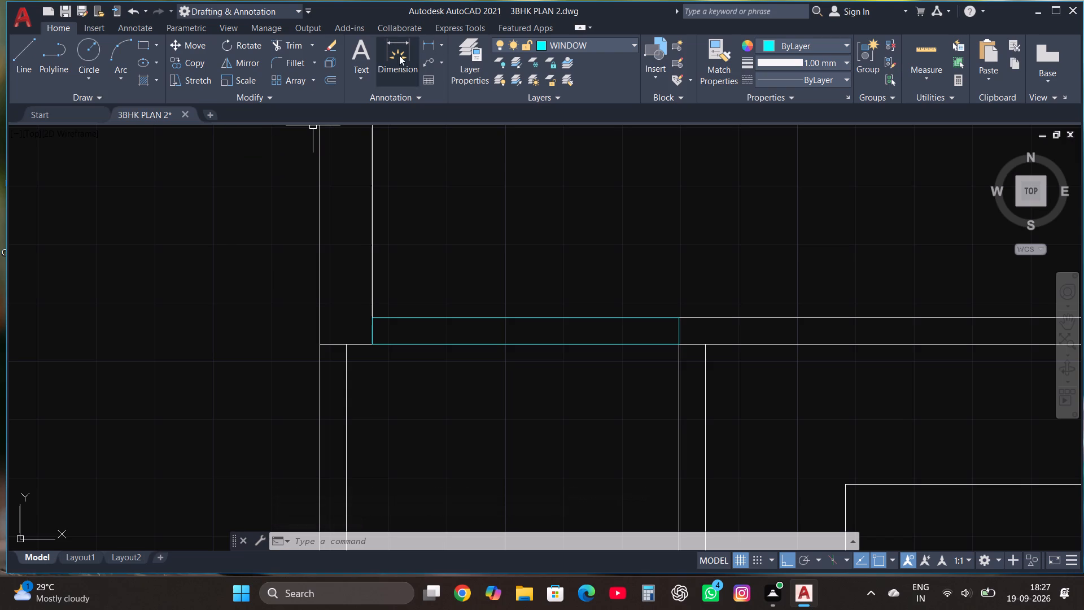
On layer 0, draw a vertical line across the west bedroom's south wall at the window's east end and trim its overhang above the wall.
click(589, 45)
click(575, 66)
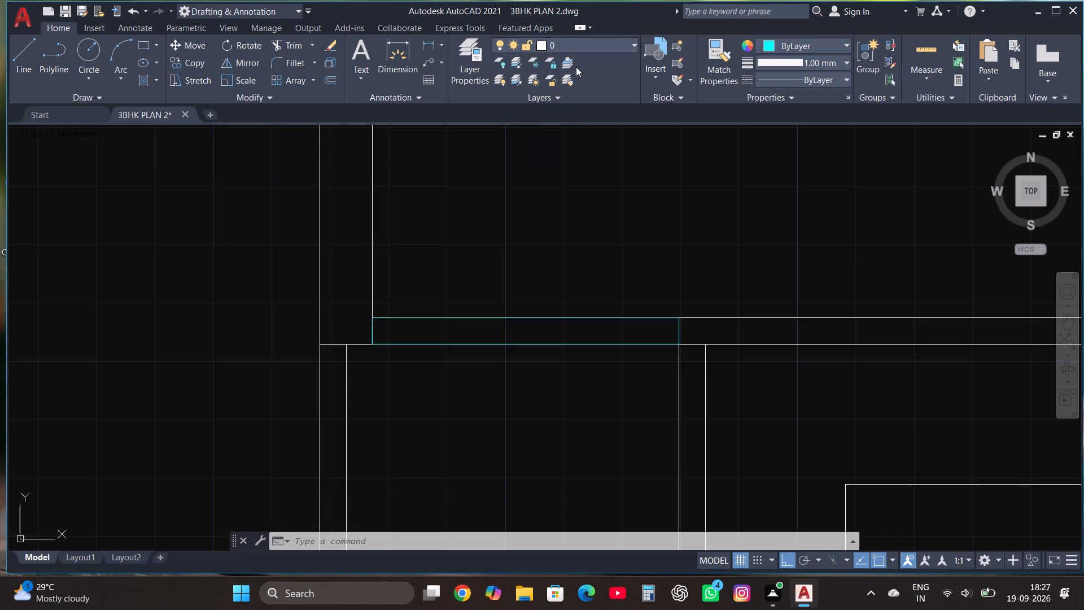
click(24, 50)
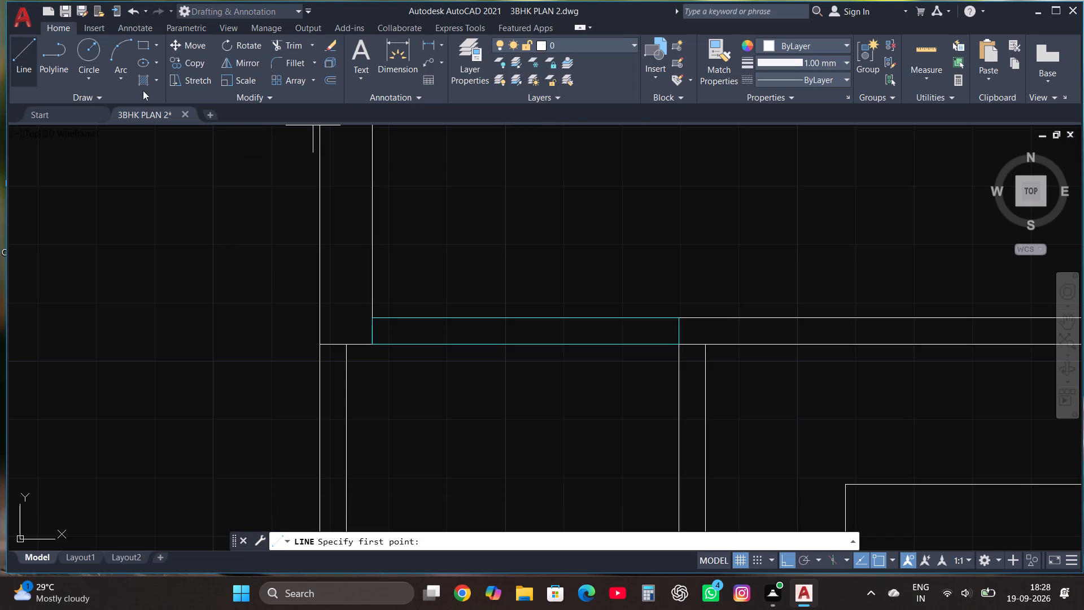
scroll(574, 277, up, 1)
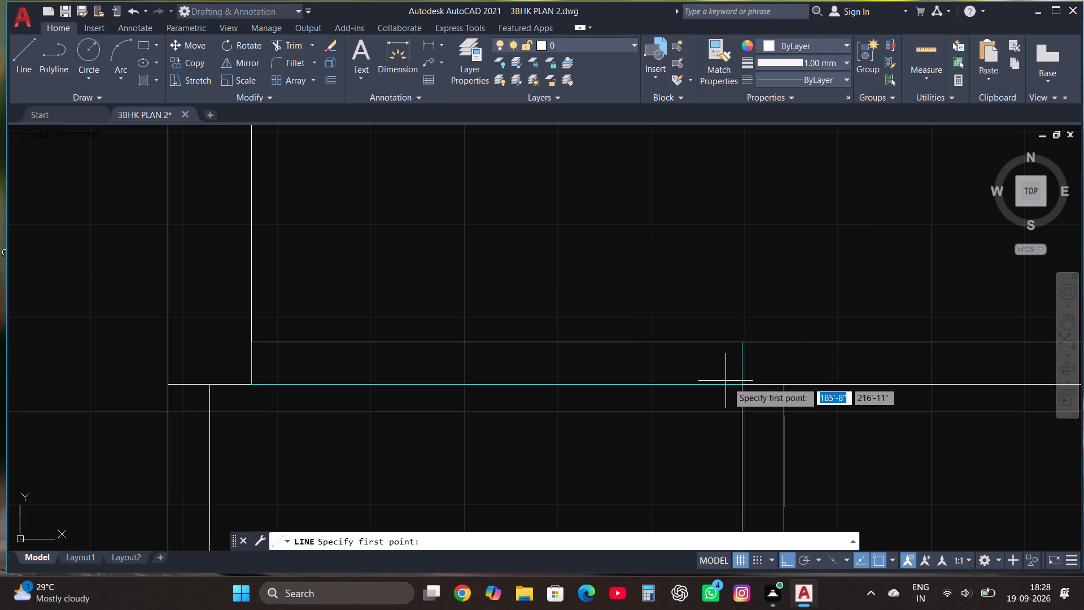
click(740, 386)
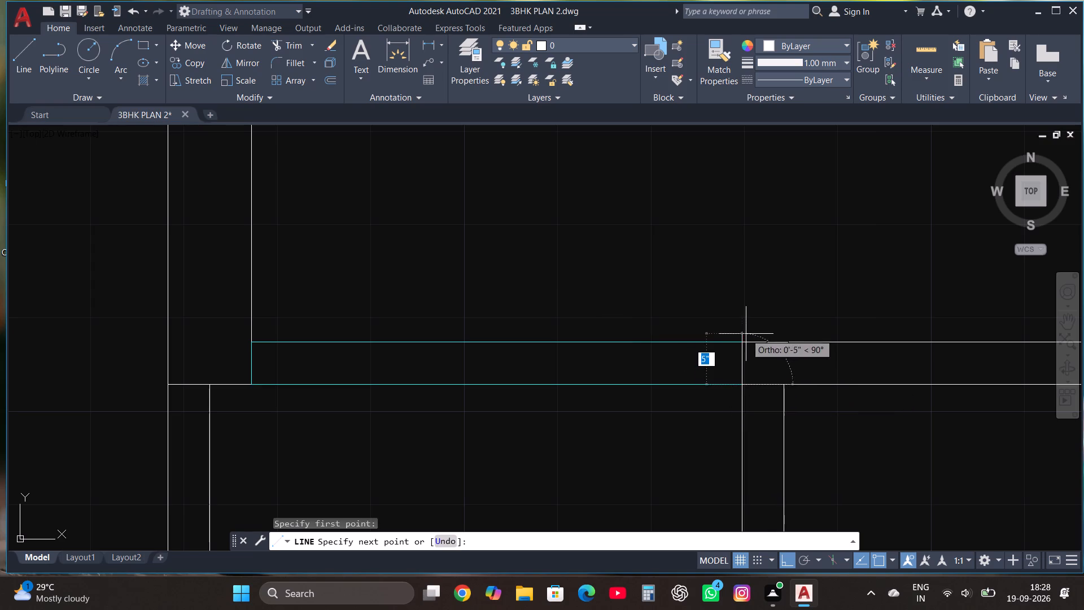
click(746, 334)
key(Escape)
scroll(666, 284, down, 1)
scroll(710, 318, up, 2)
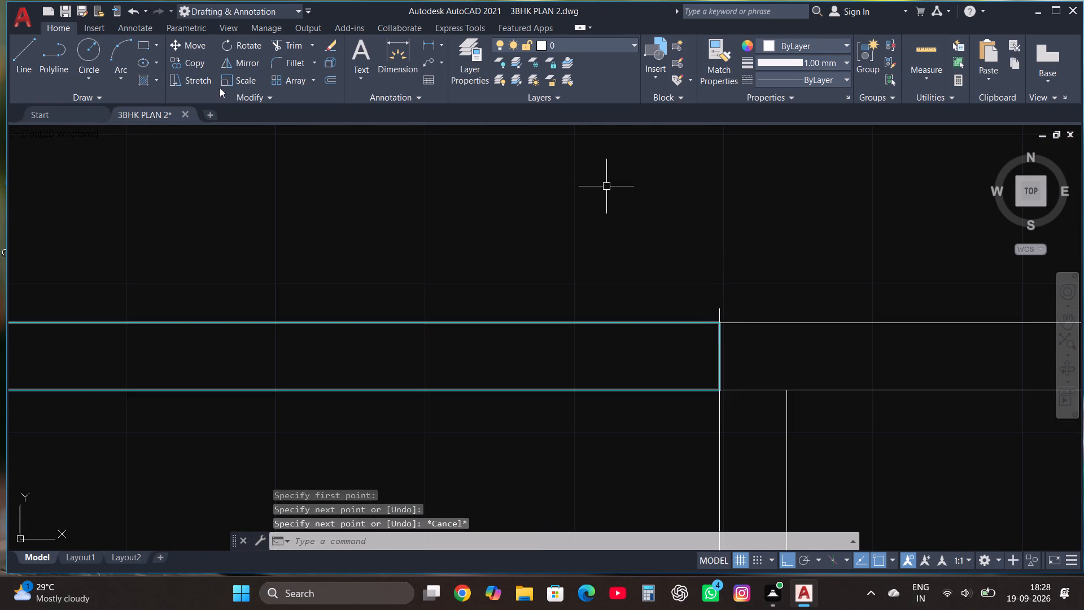
click(286, 45)
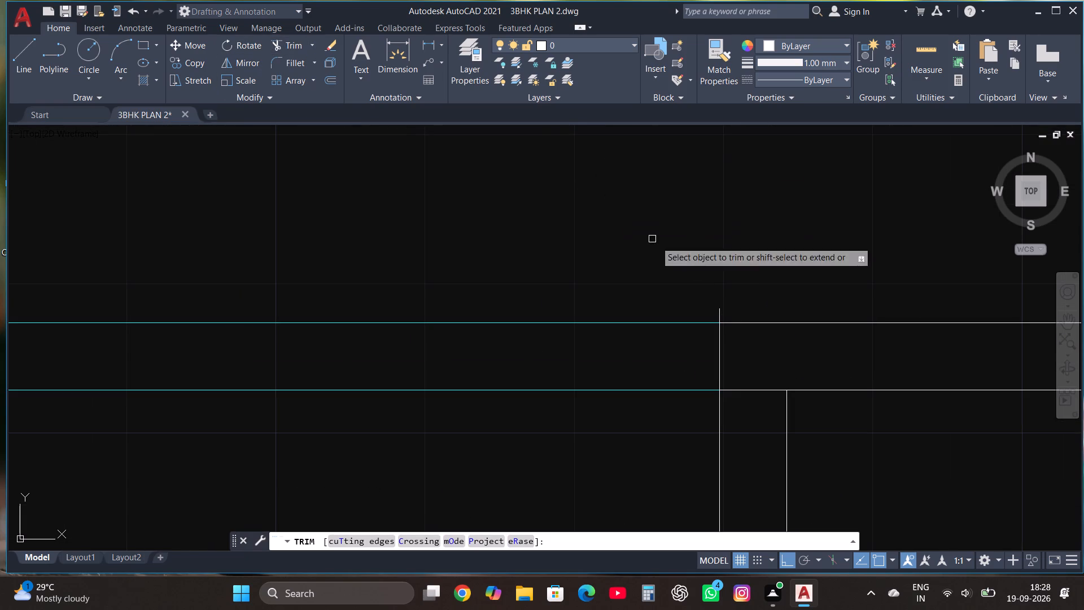
click(722, 310)
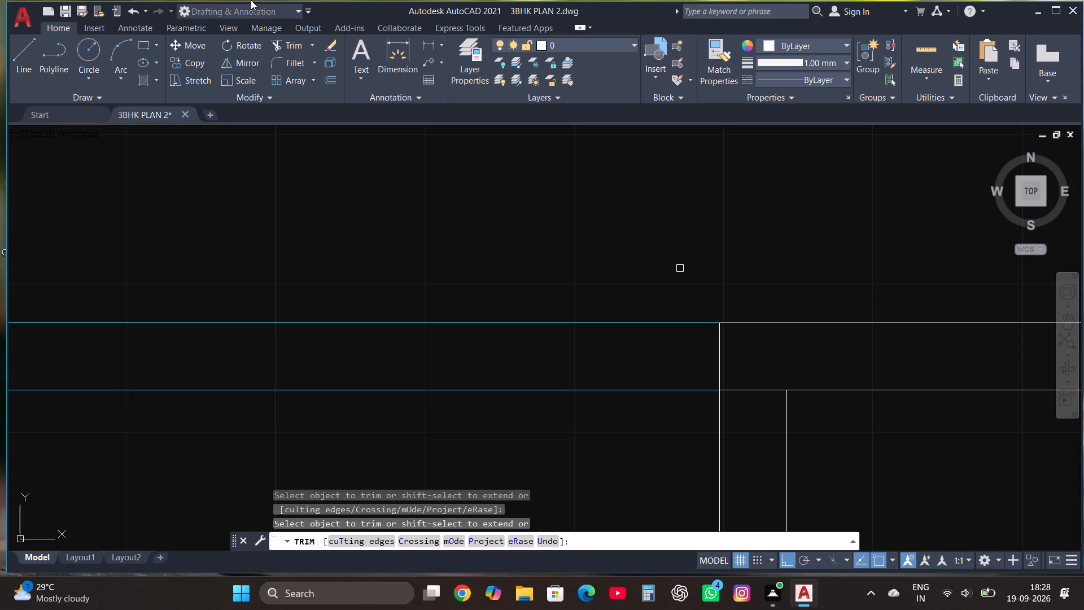
scroll(226, 127, down, 2)
key(Escape)
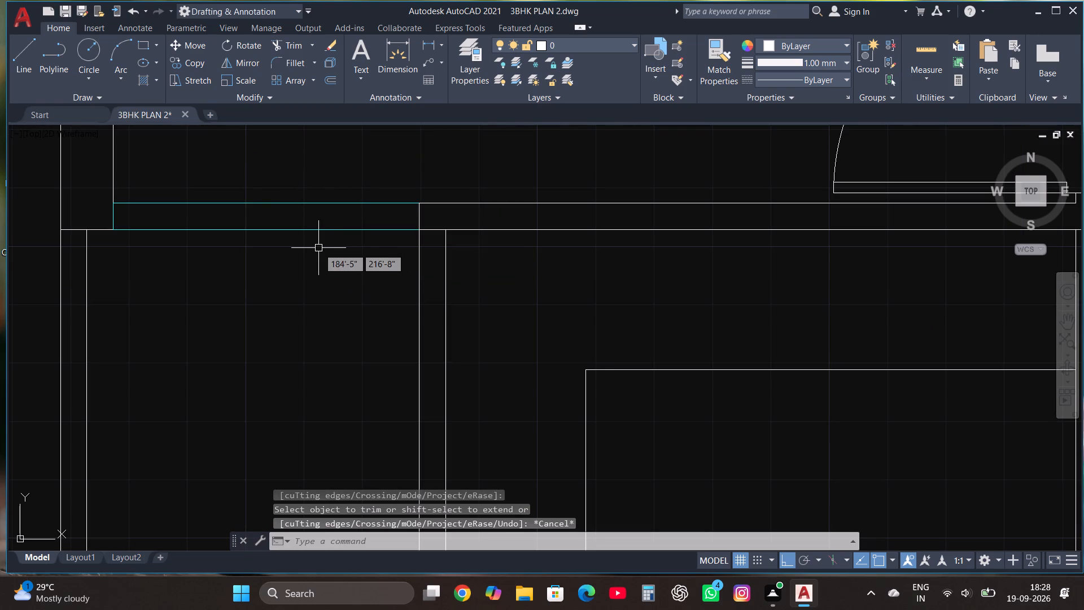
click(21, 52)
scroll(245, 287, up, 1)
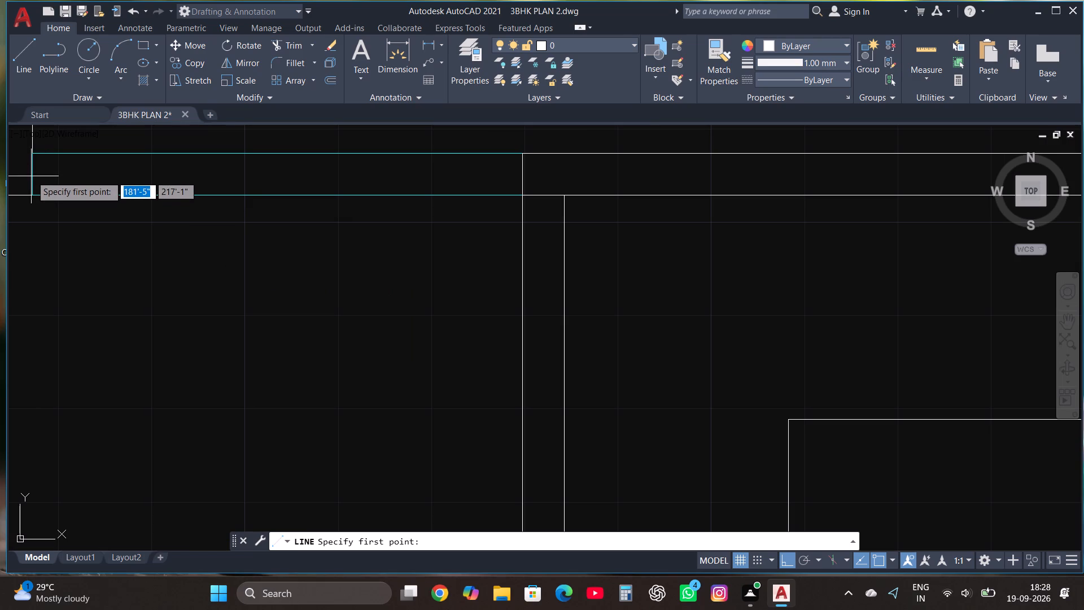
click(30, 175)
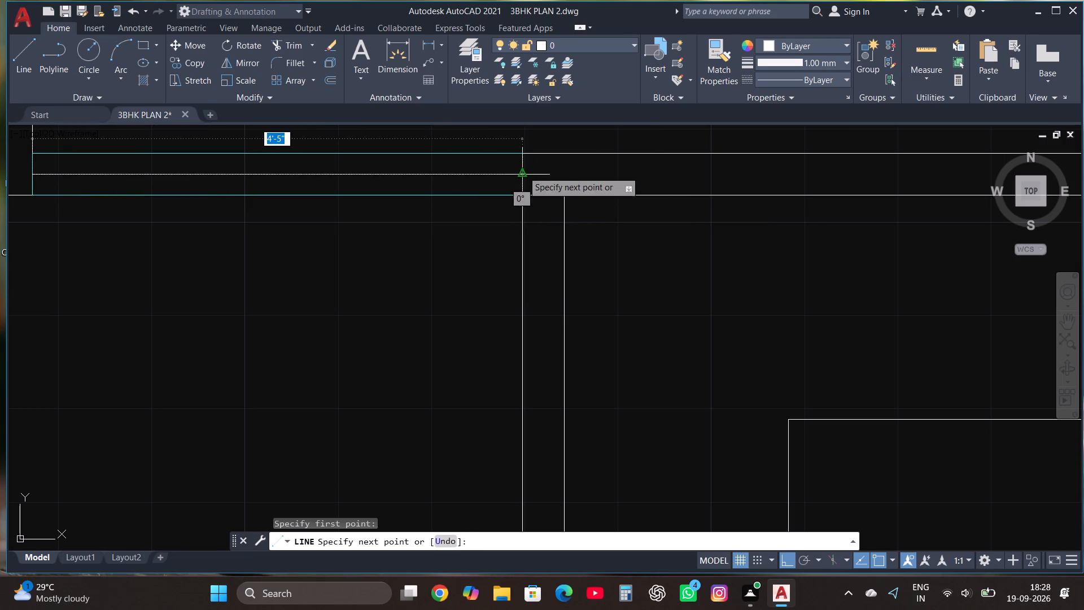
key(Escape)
On the WINDOW layer, draw a horizontal line about 4'-5" long through the middle of the west bedroom's south wall window.
click(600, 45)
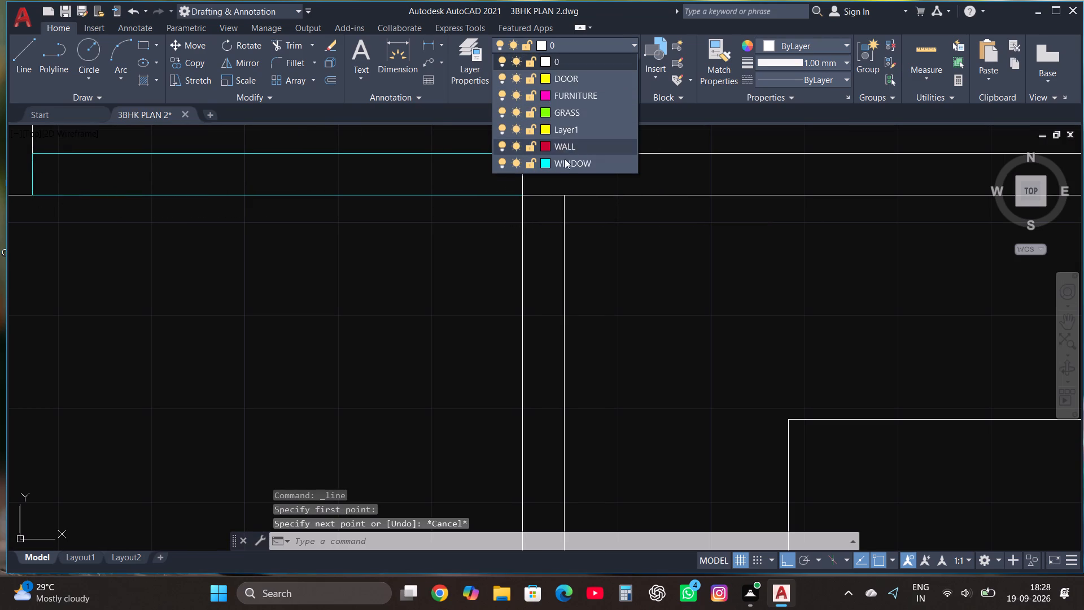
click(564, 164)
click(24, 56)
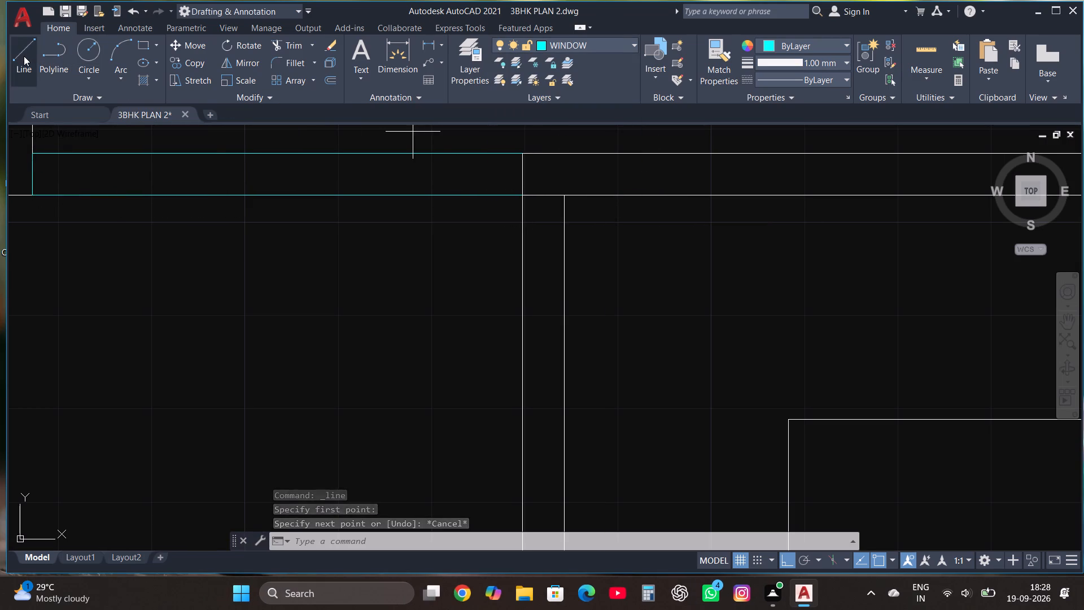
click(34, 176)
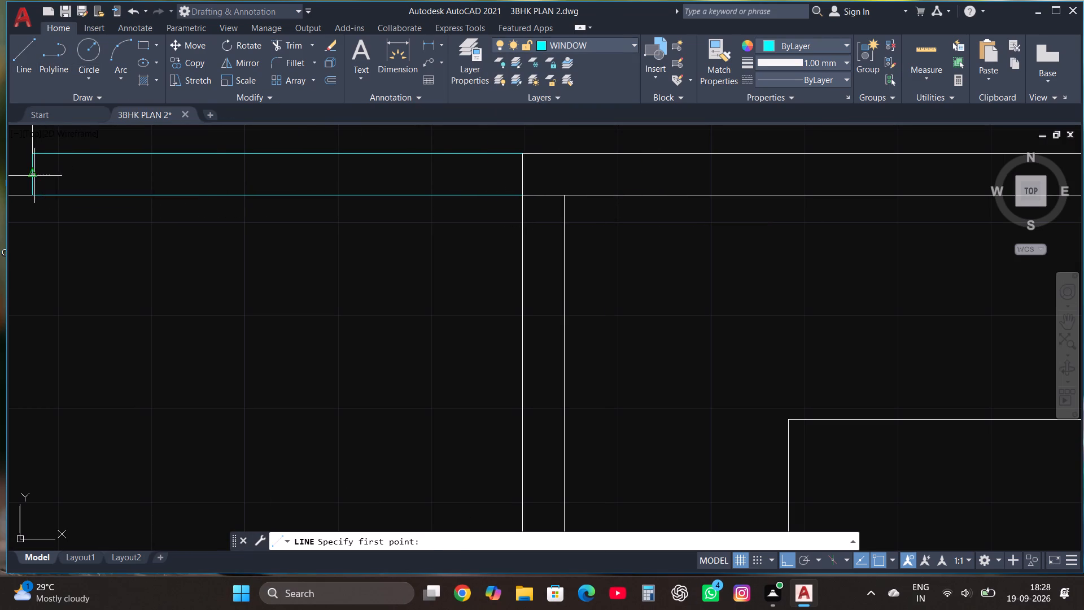
click(521, 175)
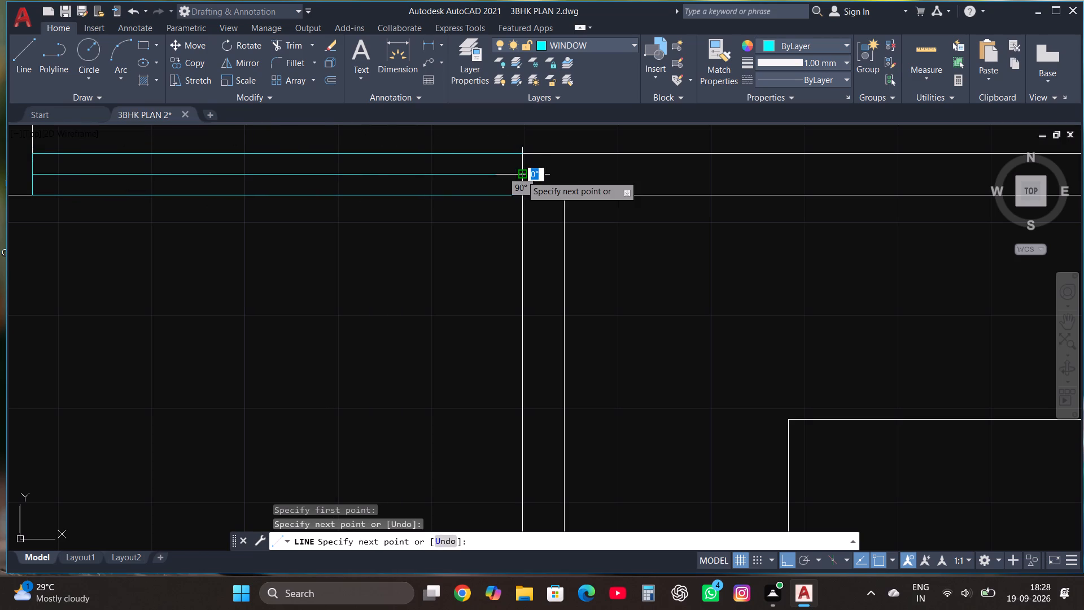
key(Escape)
Draw a vertical jamb line across the central bathroom's north wall, just east of the washbasin counter, and trim its overhang below the wall.
scroll(482, 273, down, 4)
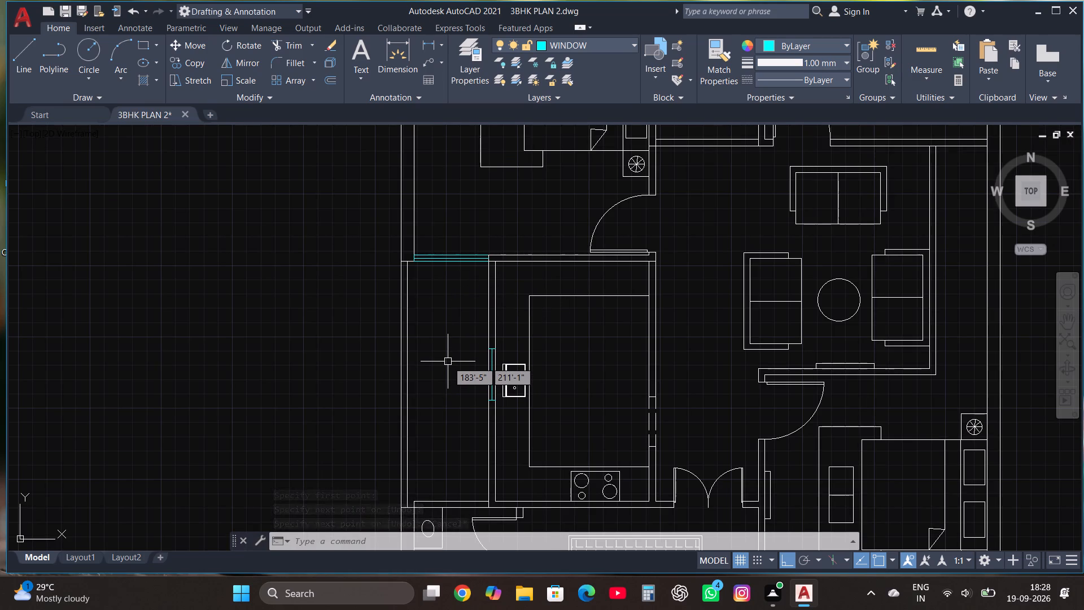
scroll(472, 373, down, 2)
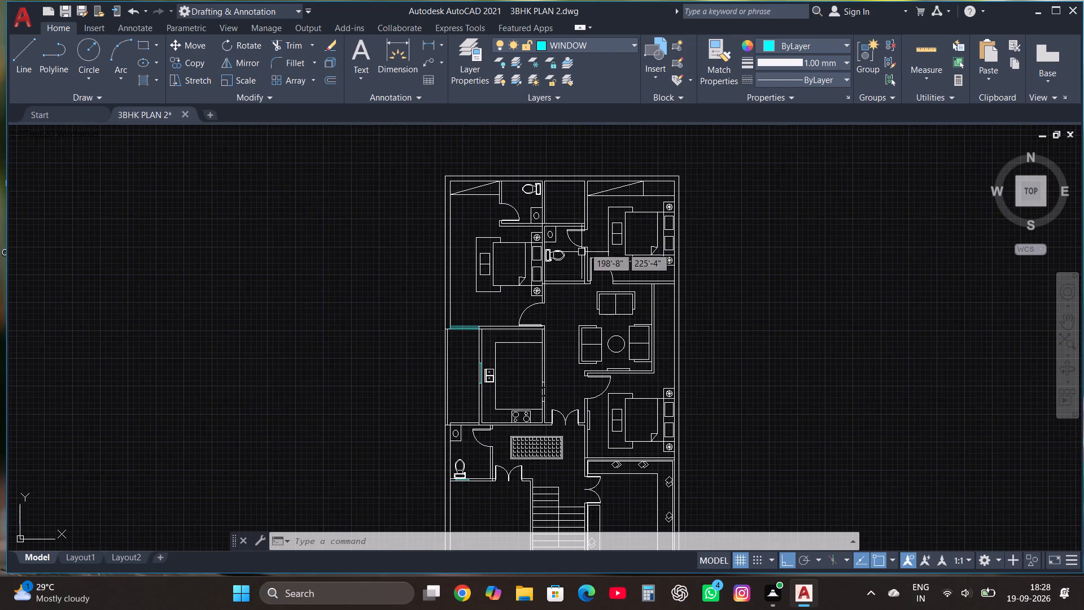
scroll(588, 226, up, 3)
scroll(475, 194, up, 2)
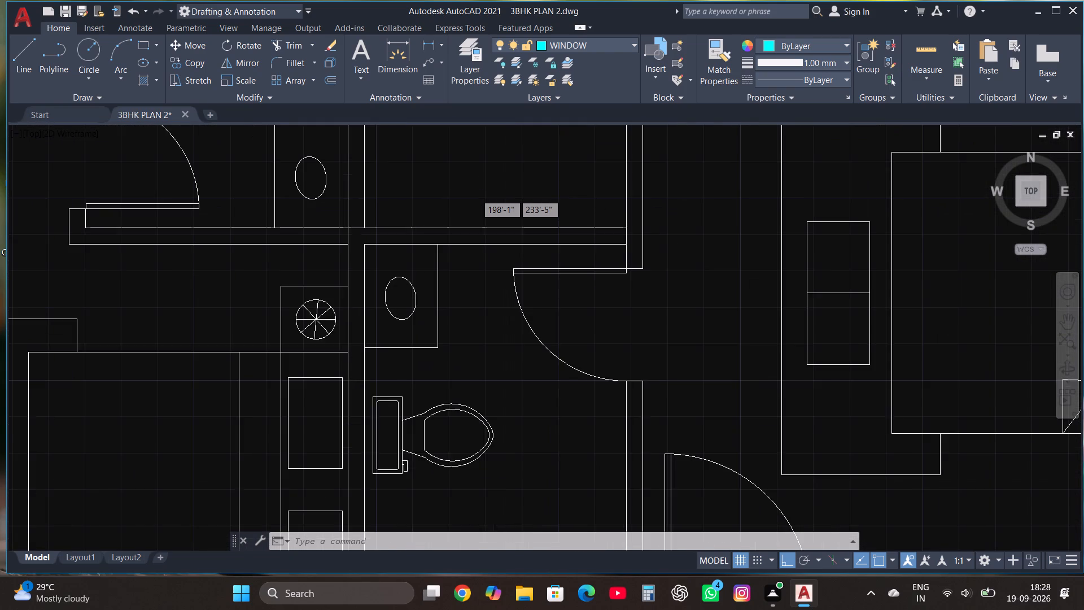
click(32, 46)
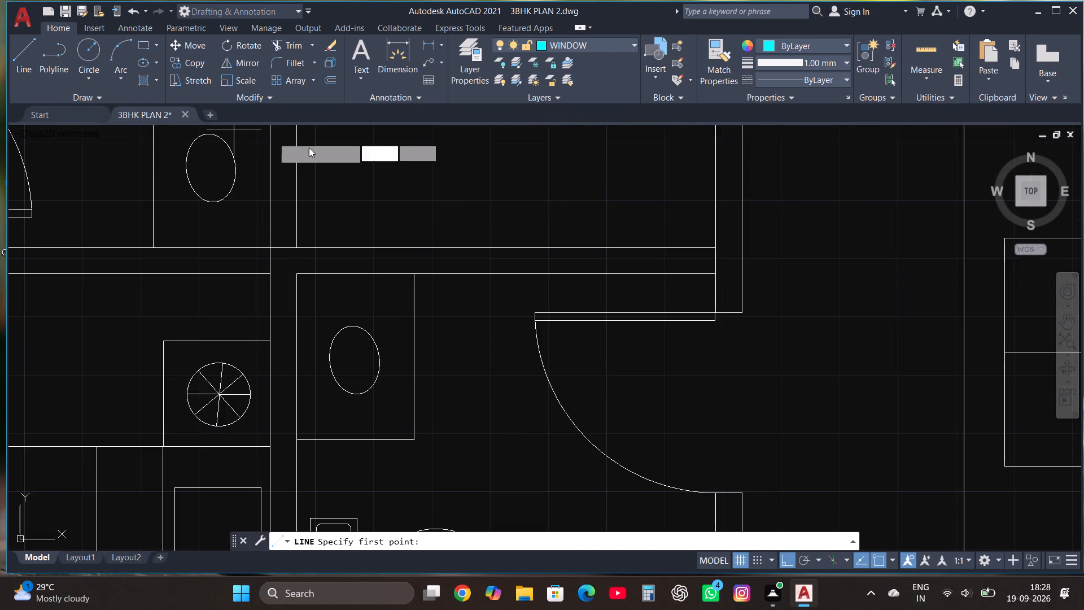
click(447, 249)
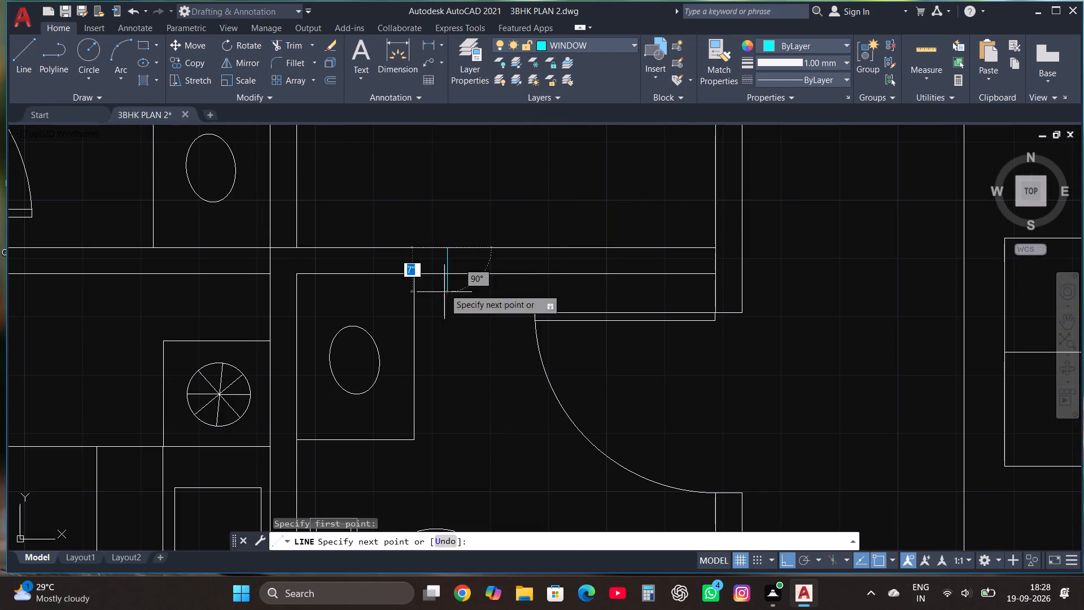
click(444, 298)
key(Escape)
click(294, 49)
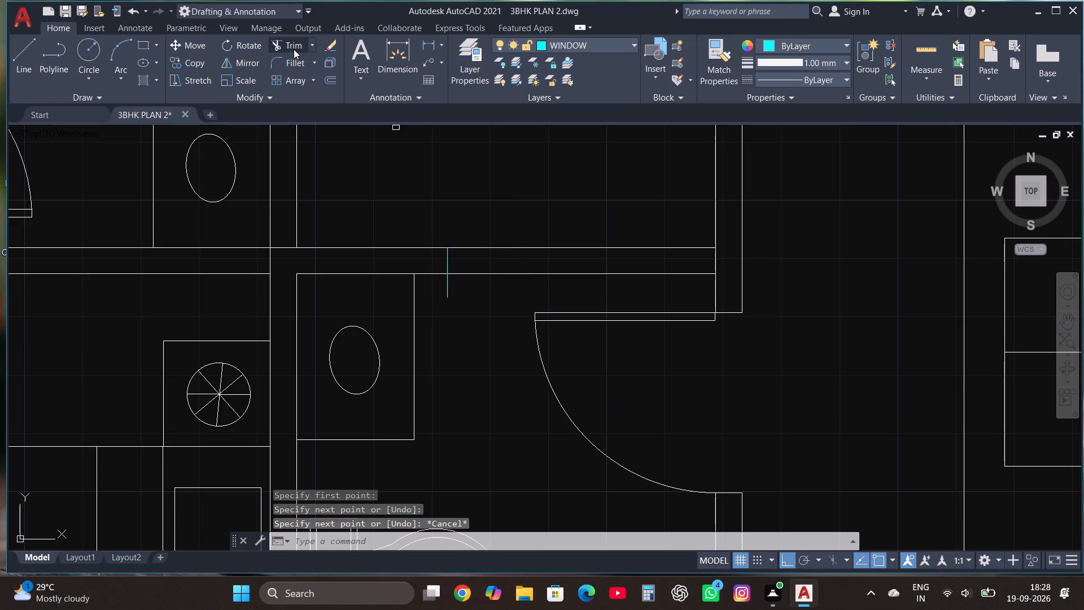
click(449, 290)
key(Escape)
Copy the jamb line 2' east along the central bathroom's north wall.
click(446, 268)
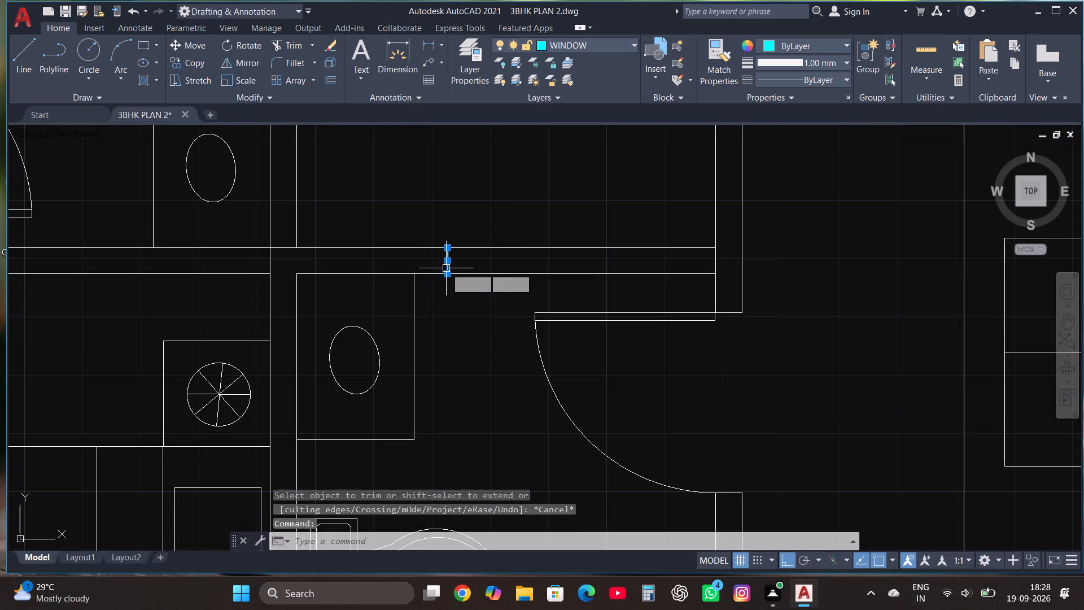
click(201, 66)
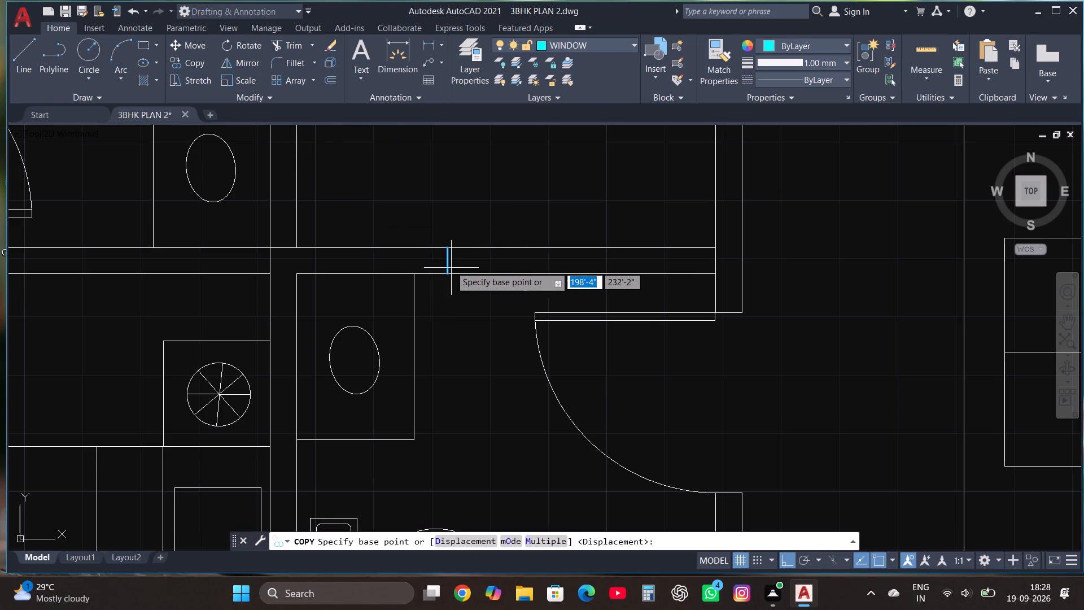
click(447, 262)
text(2')
key(Return)
key(Escape)
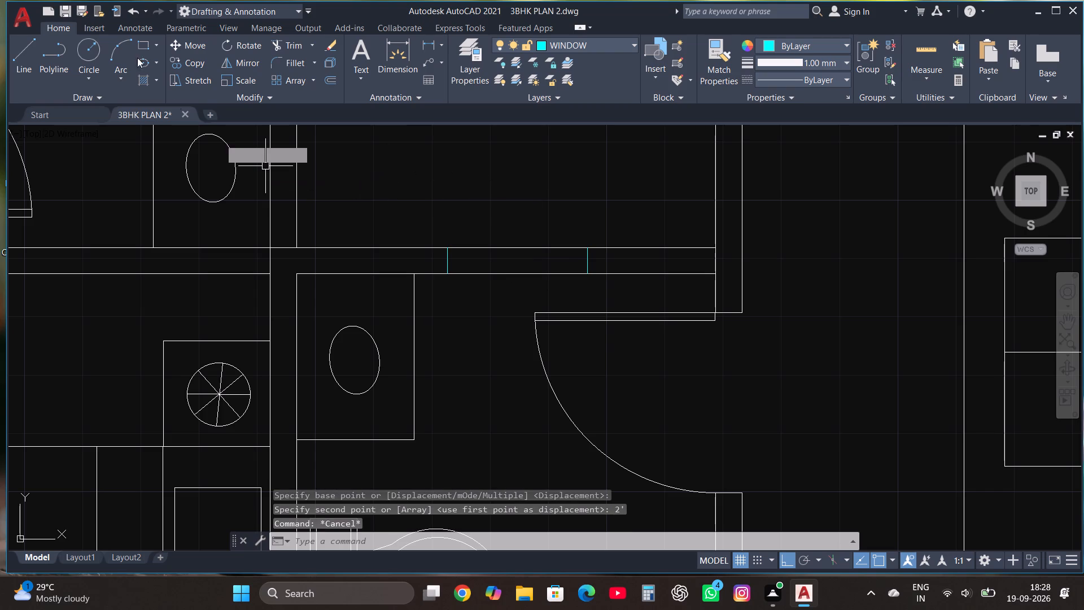
Join the two jamb lines with a horizontal window line along the middle of the central bathroom's north wall.
click(23, 47)
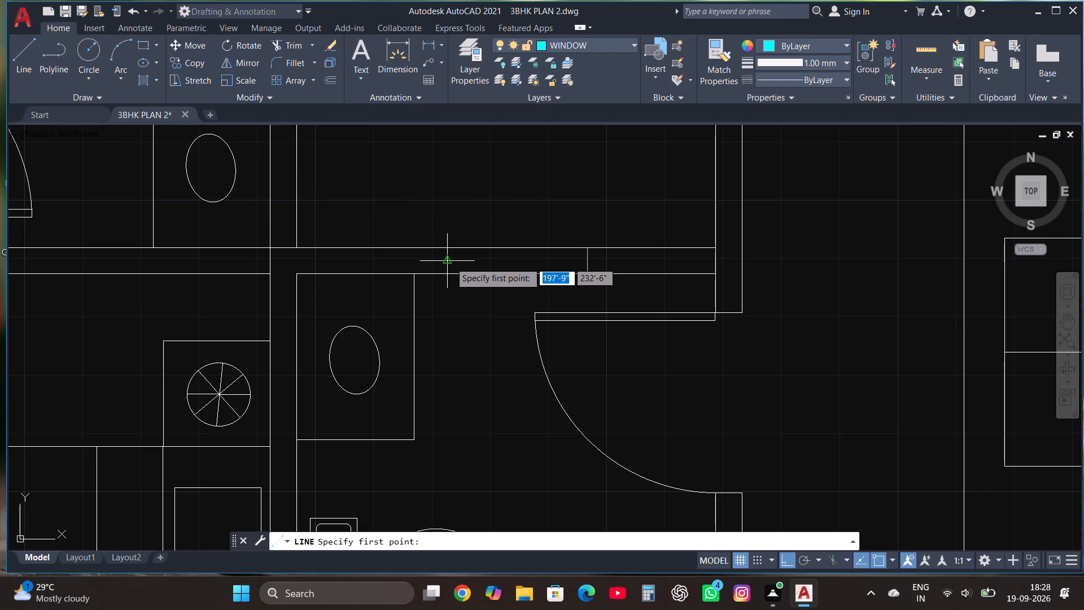
click(449, 262)
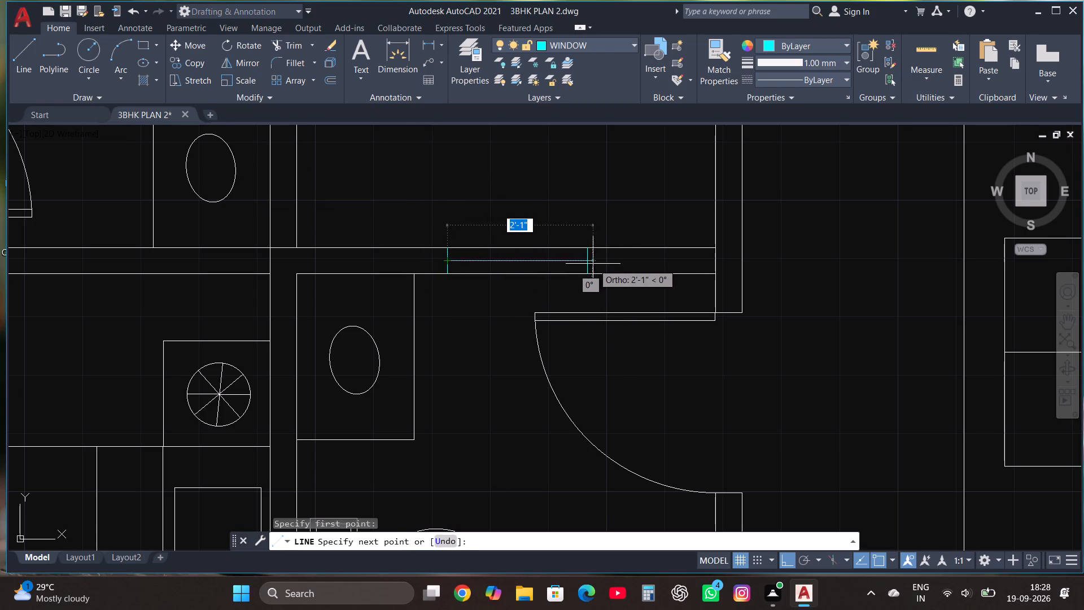
click(589, 262)
key(Escape)
Draw a horizontal jamb line across the northeast bedroom's west wall, south of the wardrobe, and trim its overhang at the wall's bedroom-side face.
scroll(444, 287, down, 1)
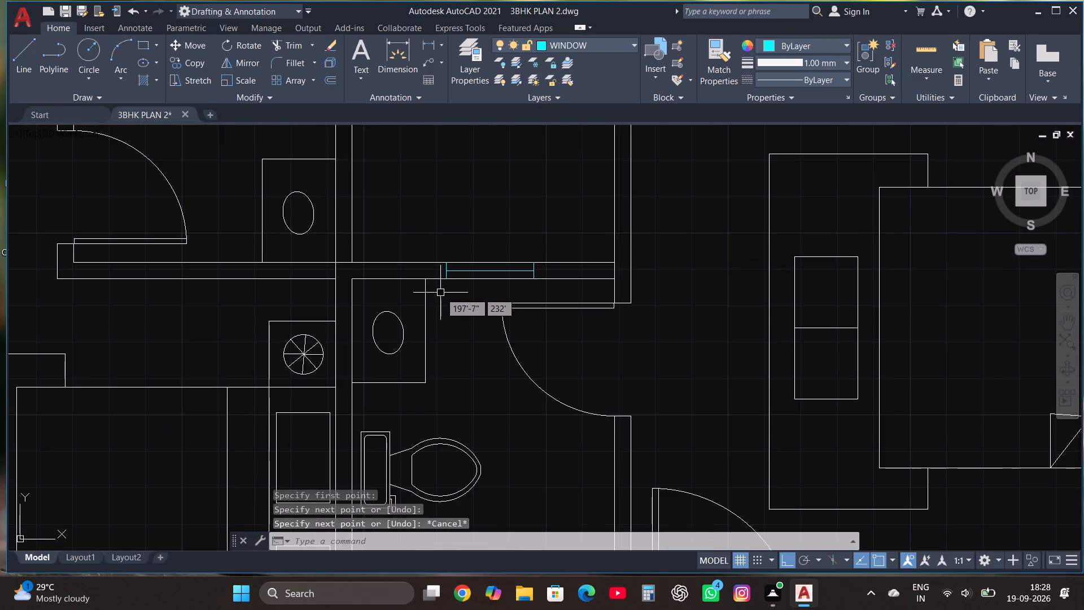
scroll(440, 302, down, 1)
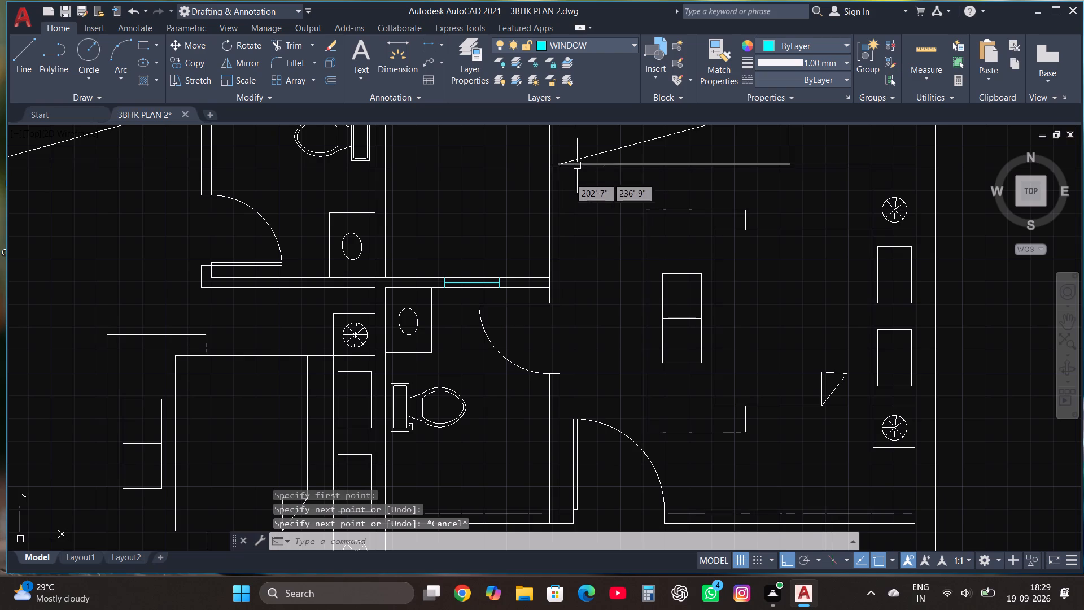
scroll(510, 394, down, 1)
scroll(551, 235, up, 1)
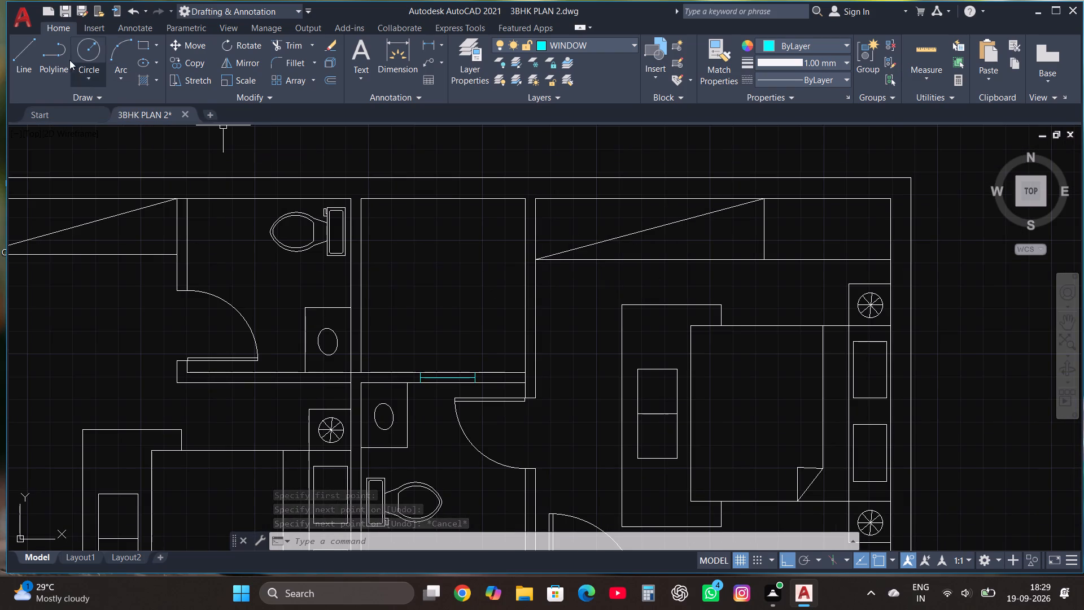
click(27, 49)
scroll(555, 337, up, 1)
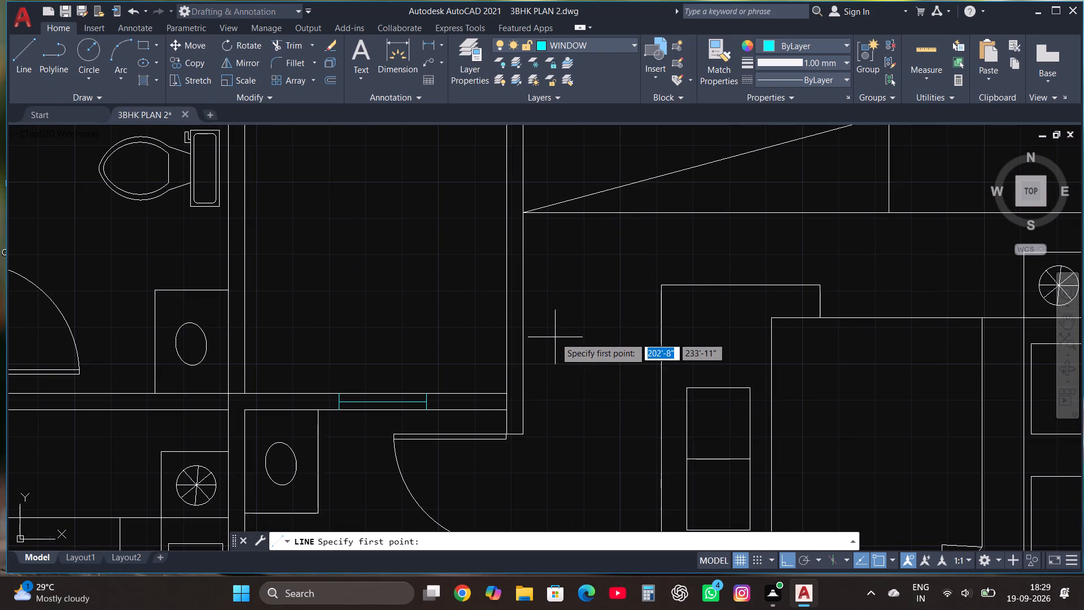
click(508, 342)
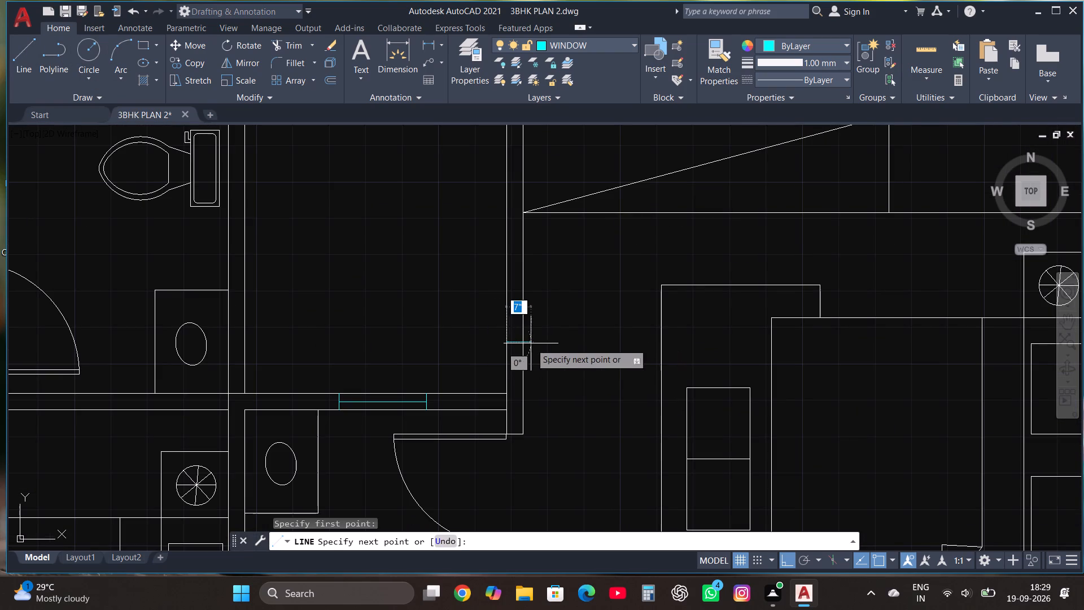
click(531, 343)
key(Escape)
scroll(531, 343, up, 3)
click(295, 43)
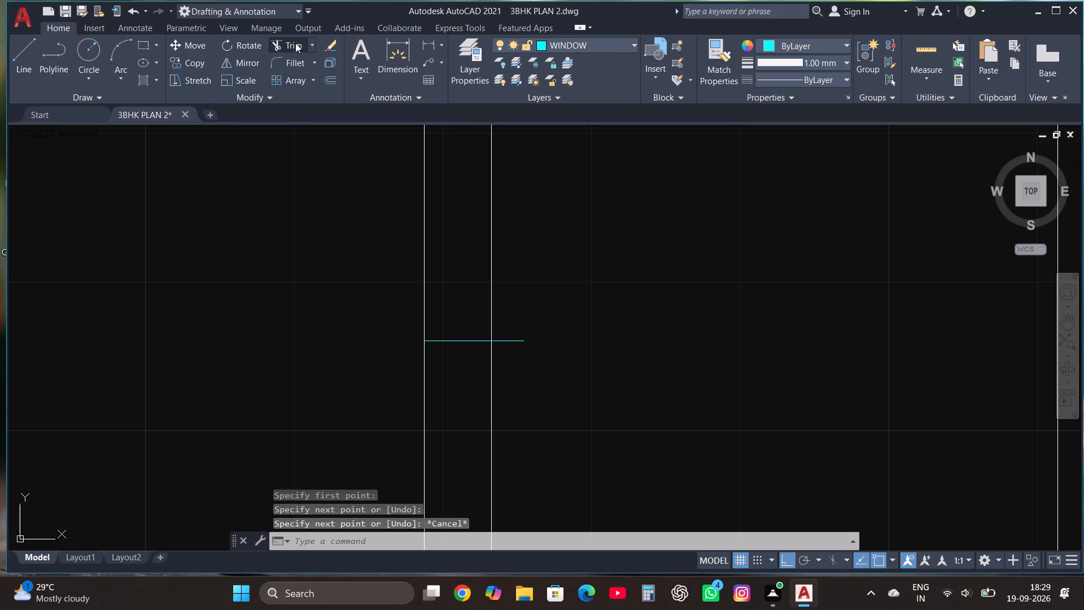
click(511, 334)
click(510, 356)
key(Escape)
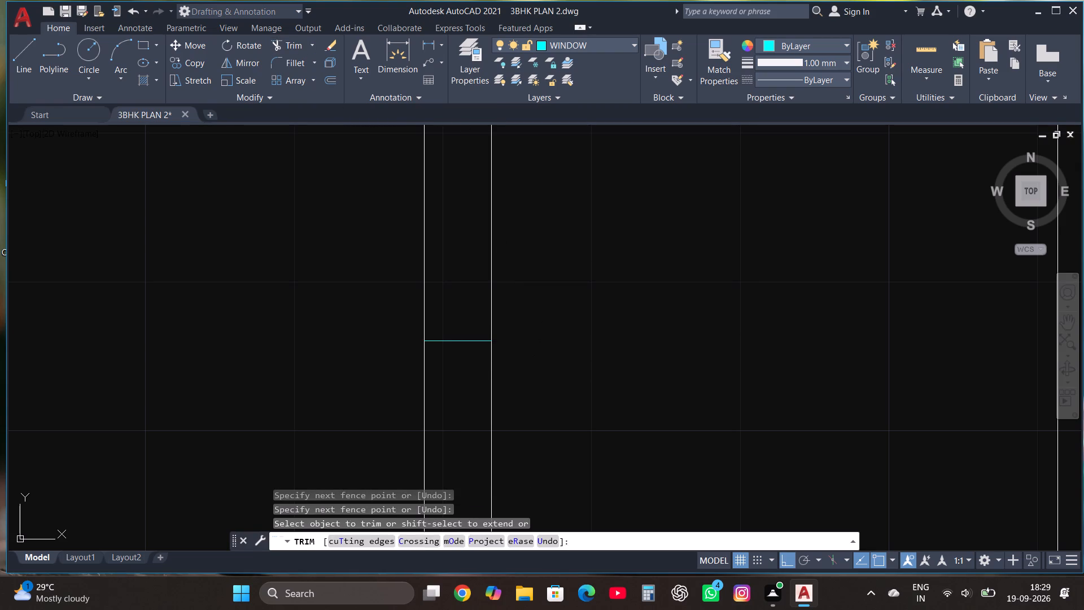
Copy the jamb line 3' north along the northeast bedroom's west wall.
click(467, 341)
click(196, 63)
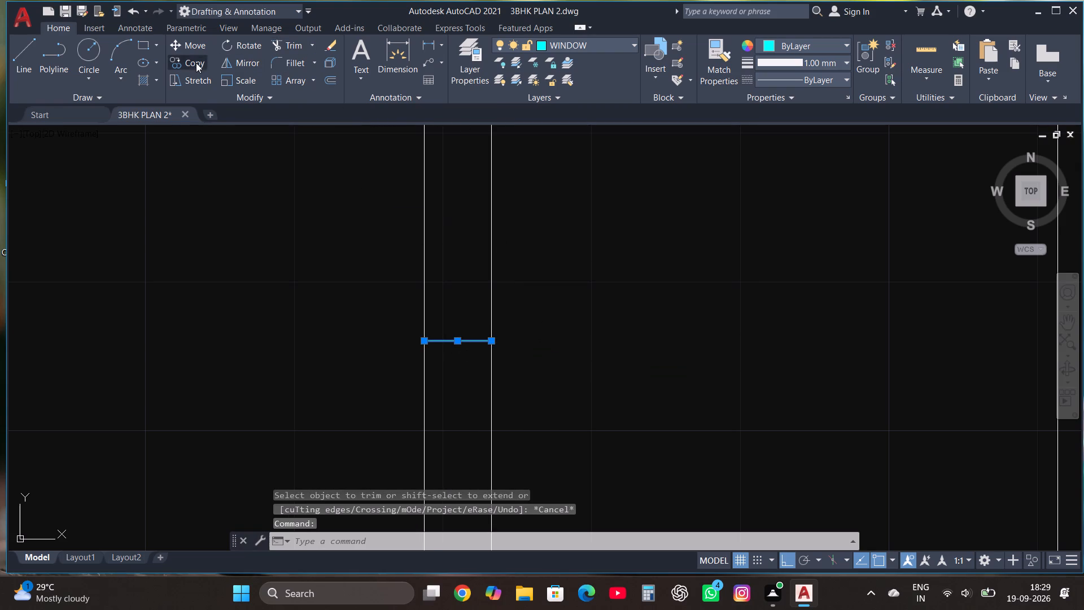
click(462, 339)
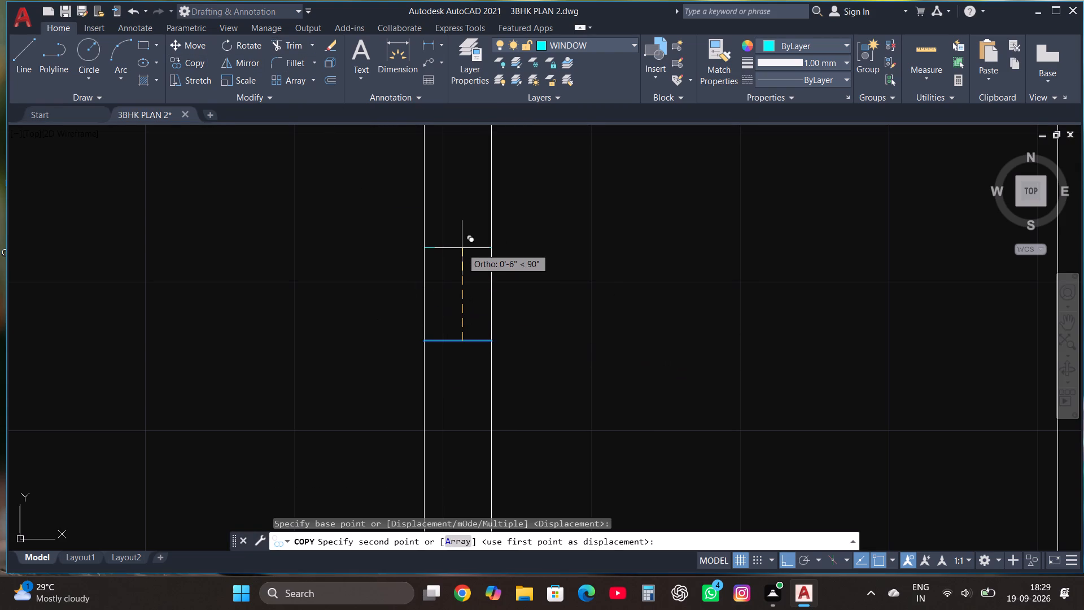
text(3')
key(Return)
key(Escape)
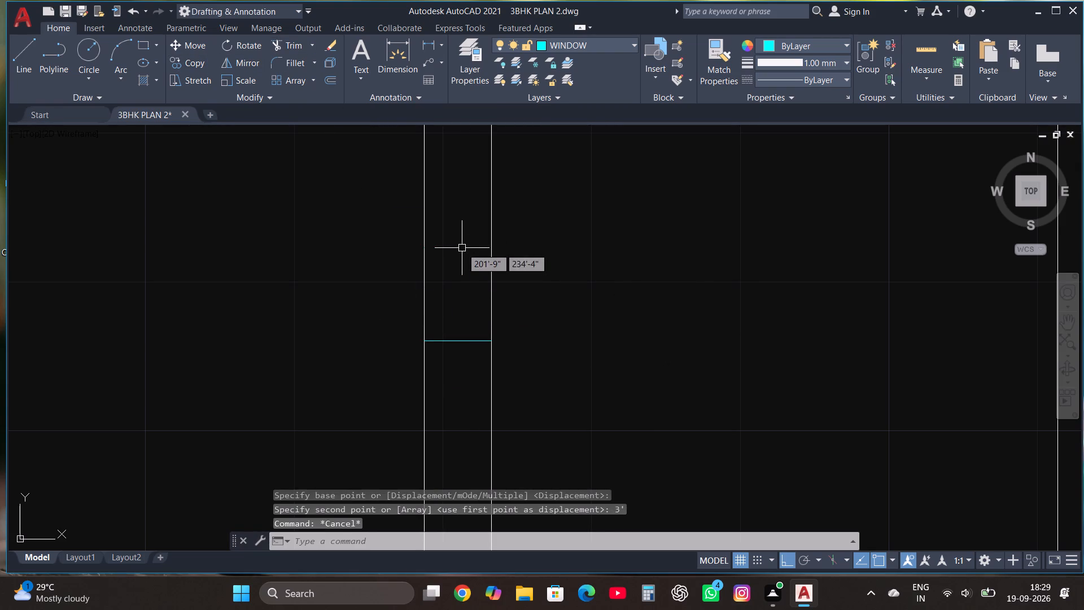
Move the two jamb lines on the northeast bedroom's west wall about 6" south.
scroll(482, 324, down, 3)
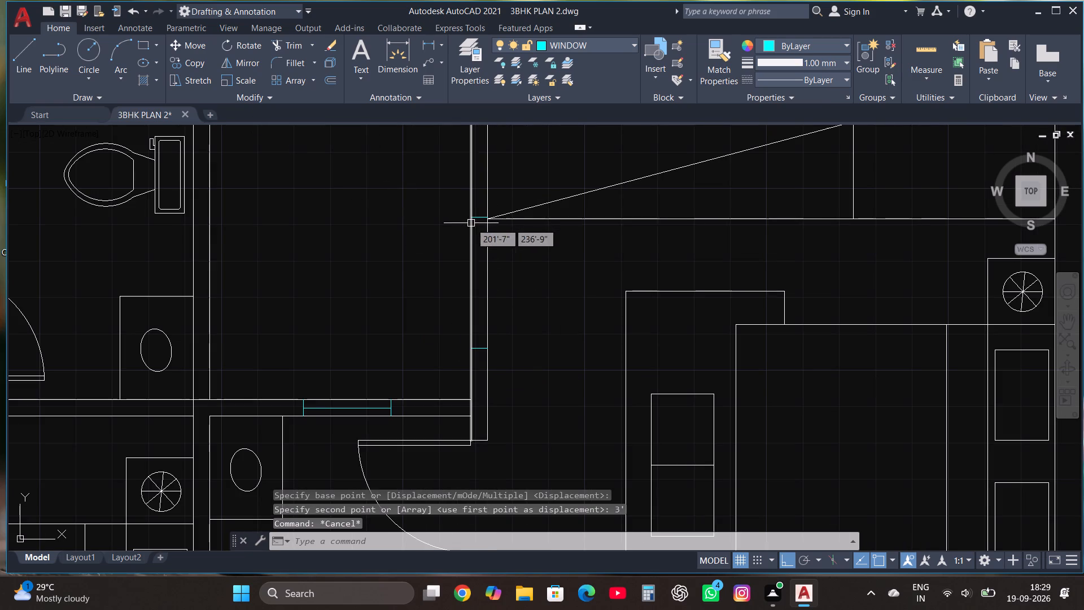
click(454, 364)
click(501, 191)
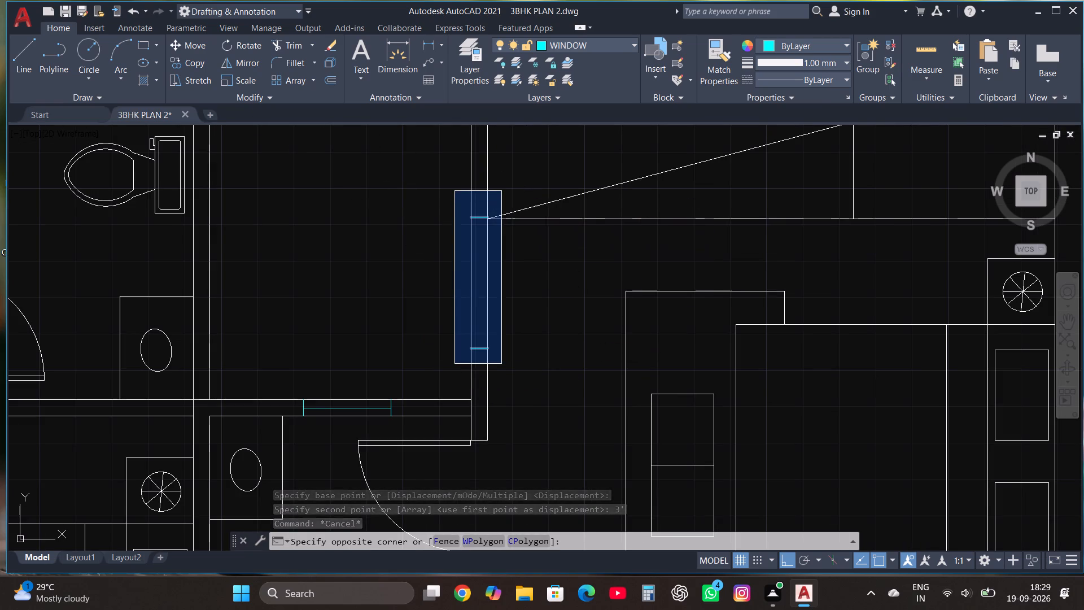
click(201, 48)
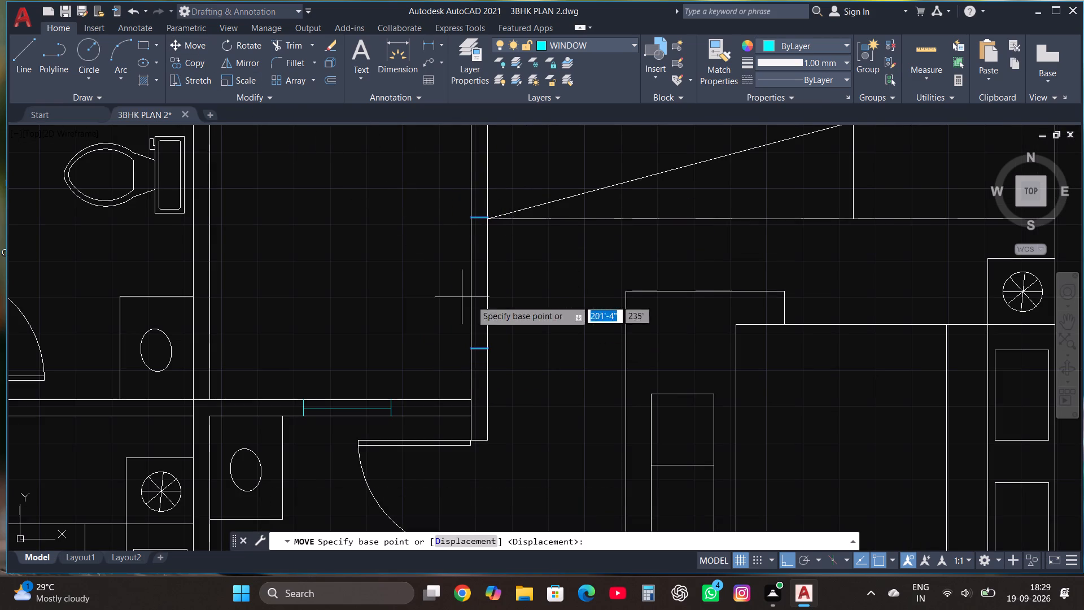
click(480, 285)
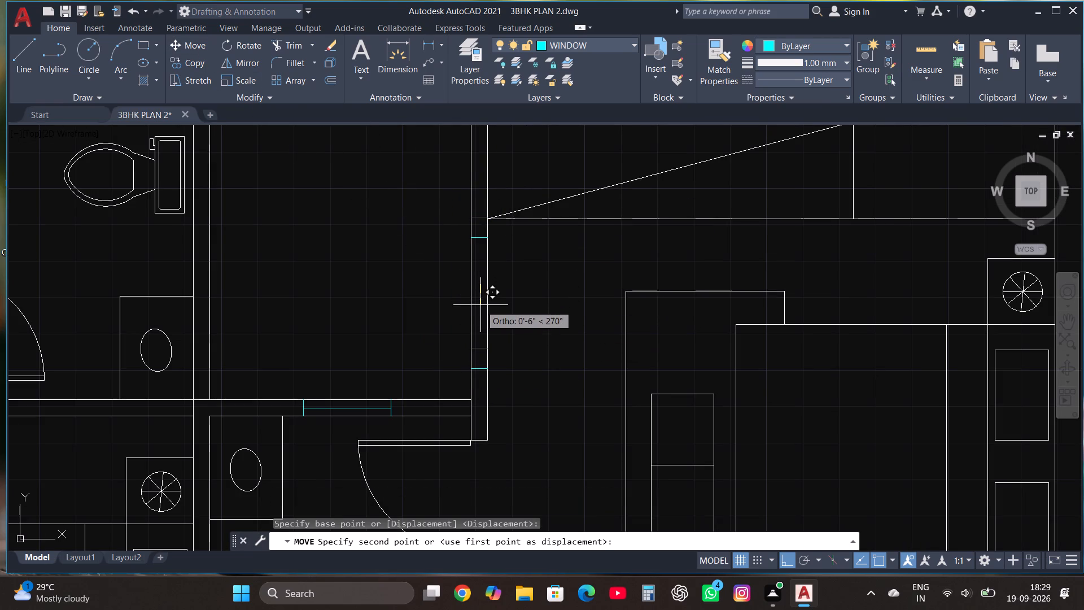
click(480, 305)
key(Escape)
Join the two jamb lines with a vertical window line along the middle of the northeast bedroom's west wall.
click(29, 51)
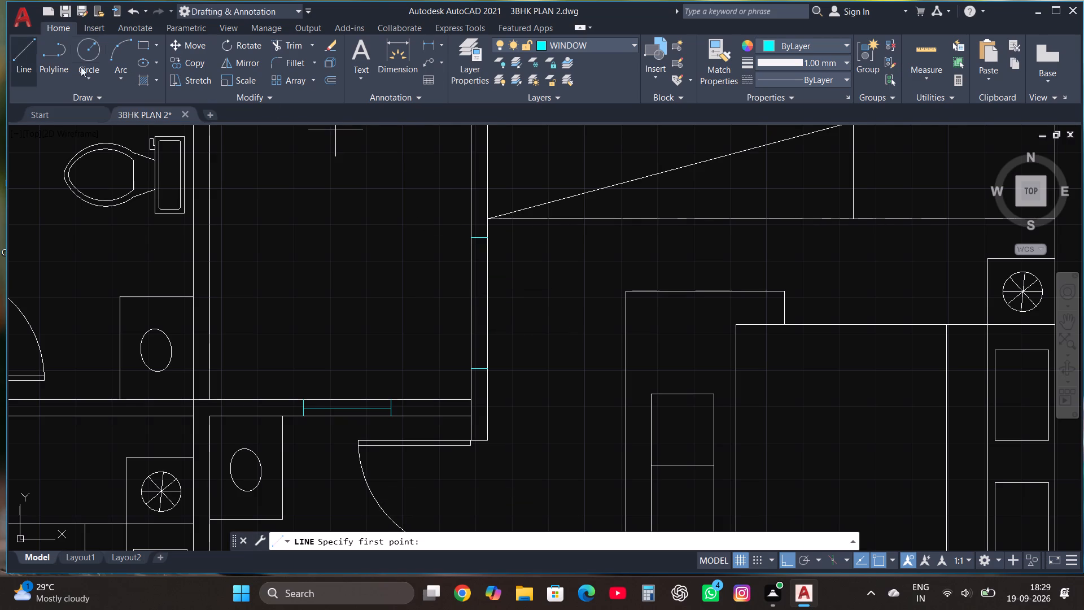
click(479, 238)
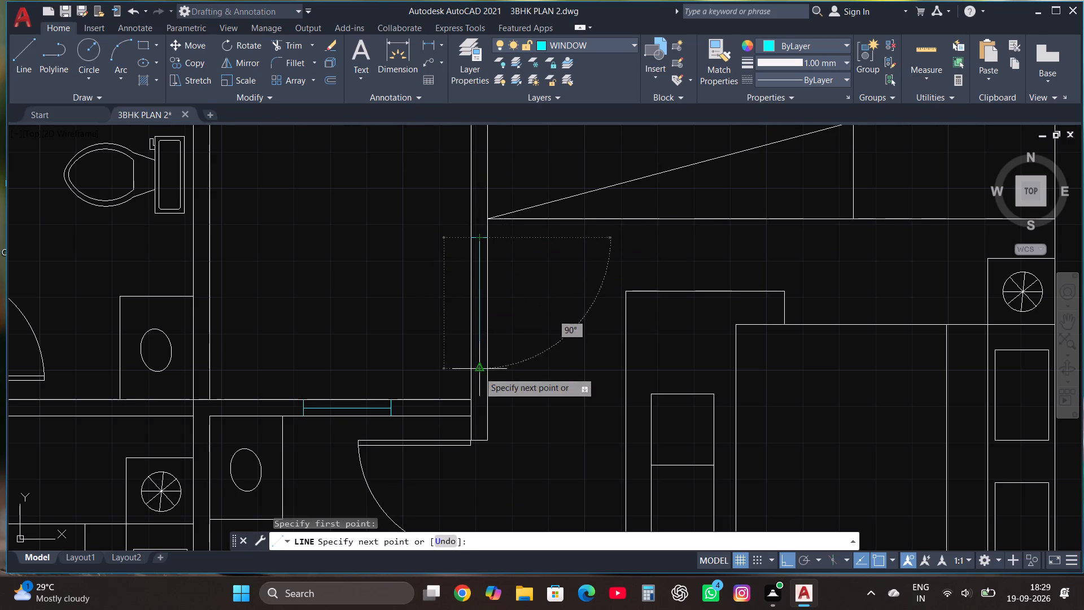
click(479, 372)
key(Escape)
Draw a horizontal jamb line across the northwest bathroom's east wall, beside the toilet, and trim its overhang at the wall's east face.
scroll(477, 377, down, 4)
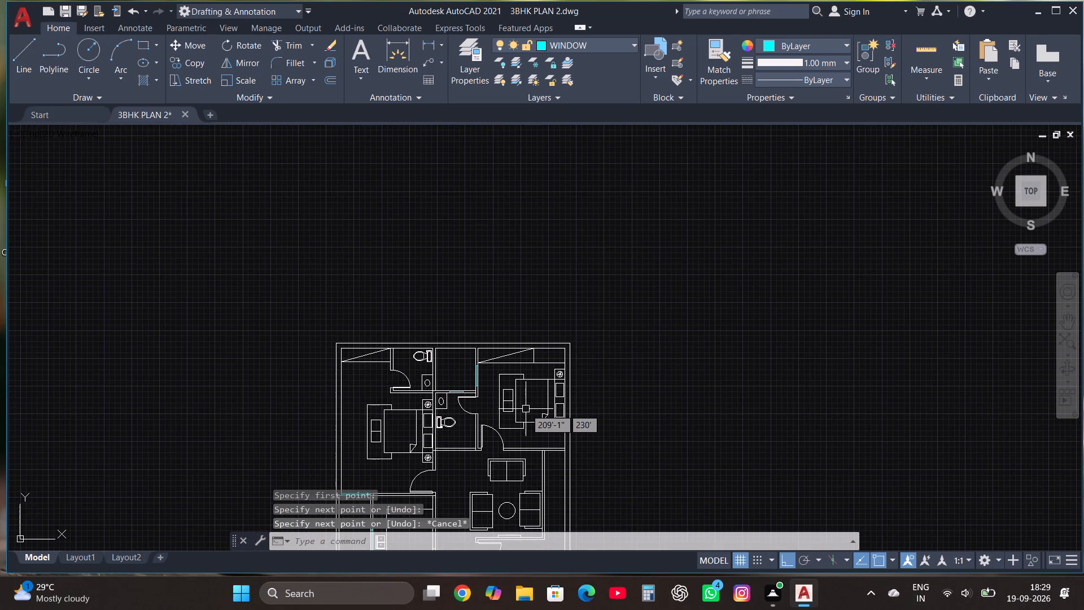
scroll(441, 360, up, 3)
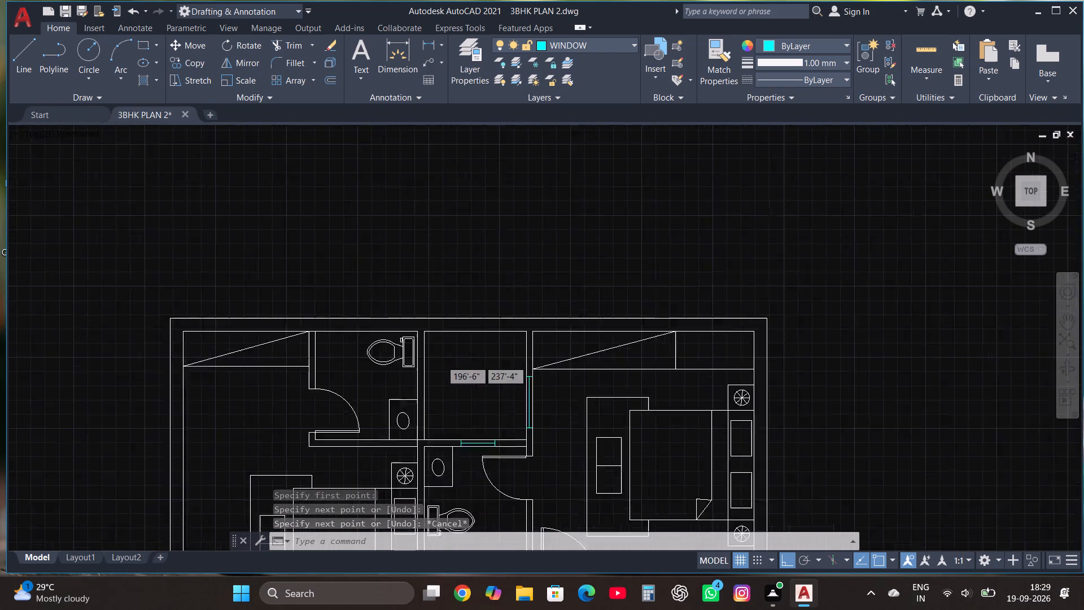
scroll(416, 298, up, 2)
click(25, 53)
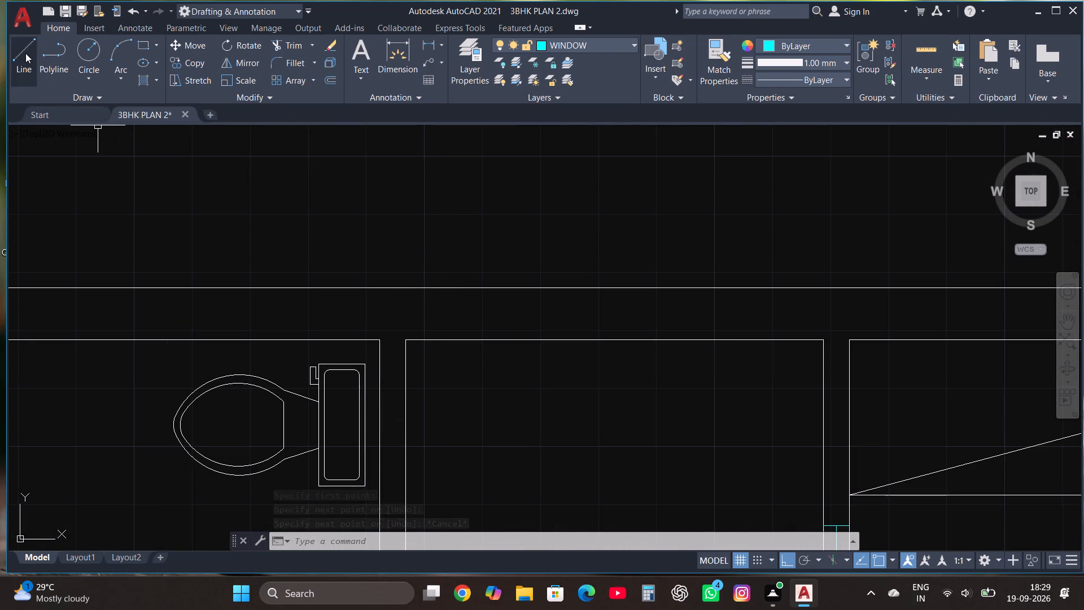
click(380, 378)
click(421, 382)
key(Escape)
click(289, 41)
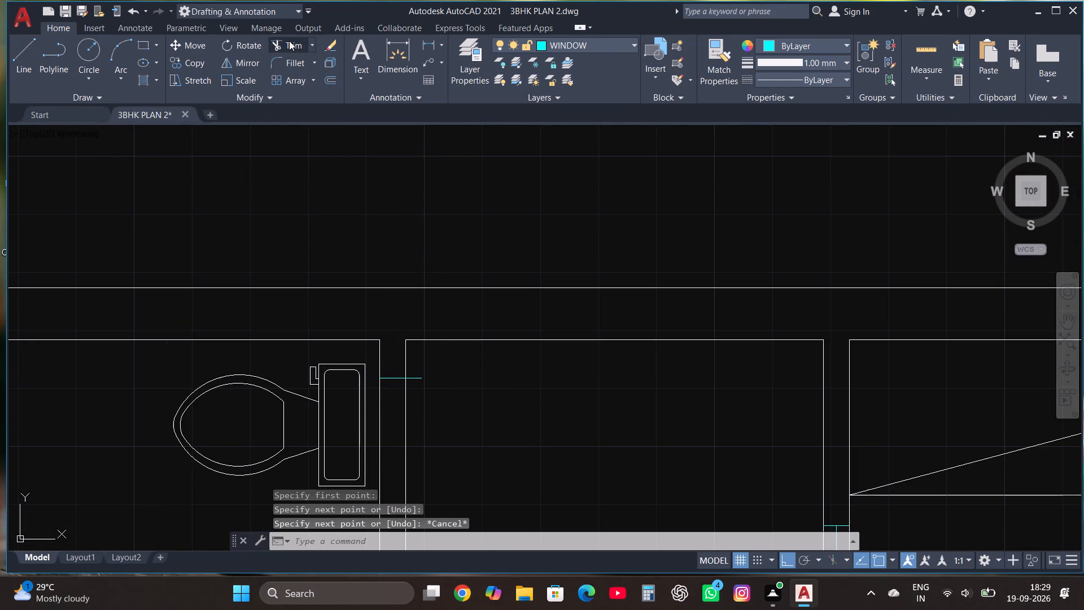
click(416, 381)
key(Escape)
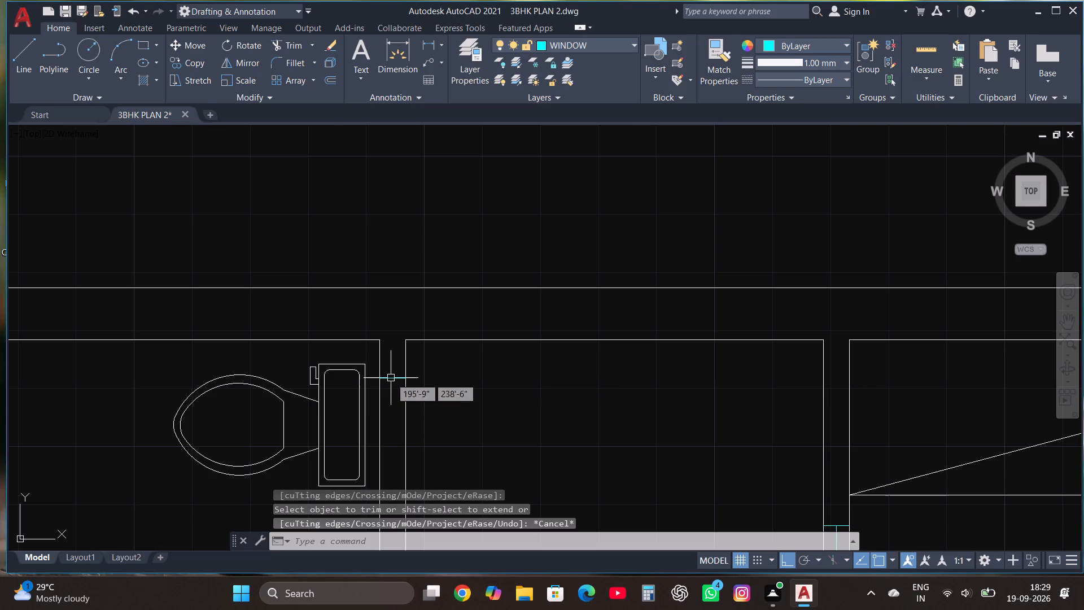
Copy the jamb line 2' south along the northwest bathroom's east wall.
click(391, 378)
click(202, 62)
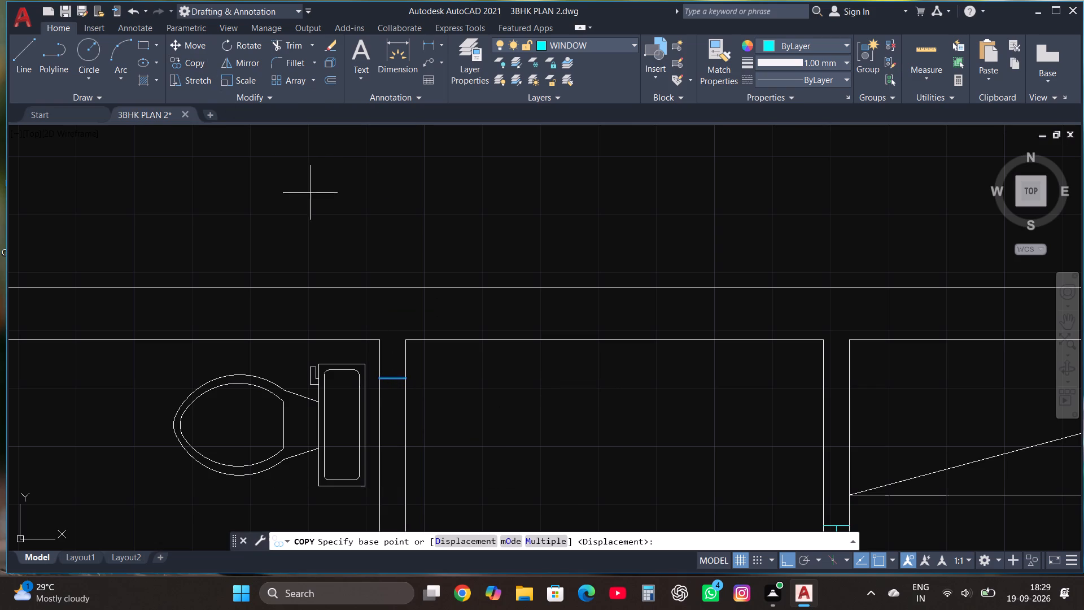
click(396, 377)
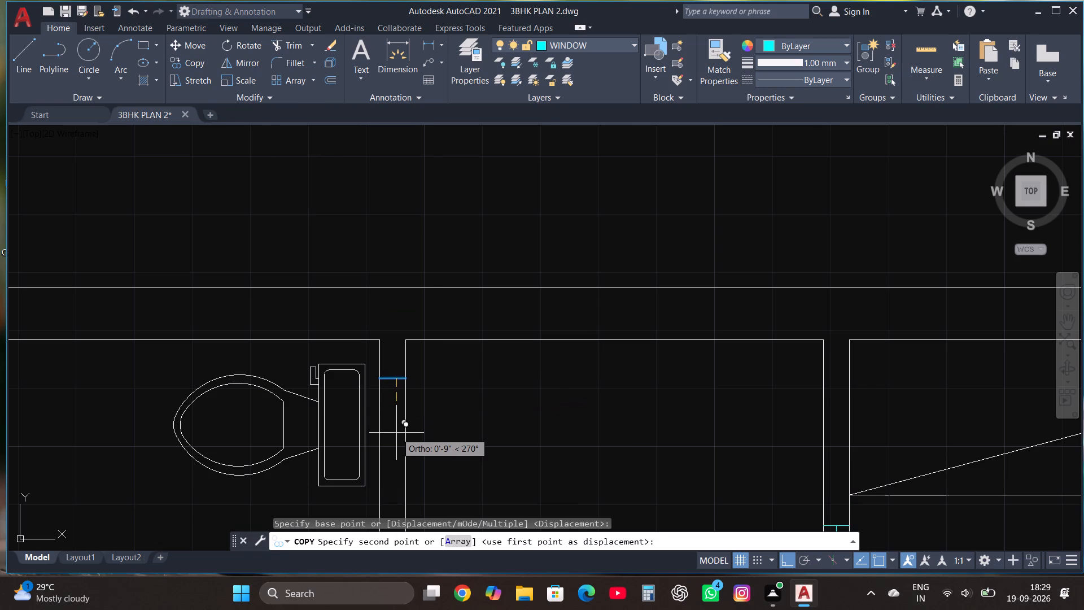
text(2')
key(Return)
key(Escape)
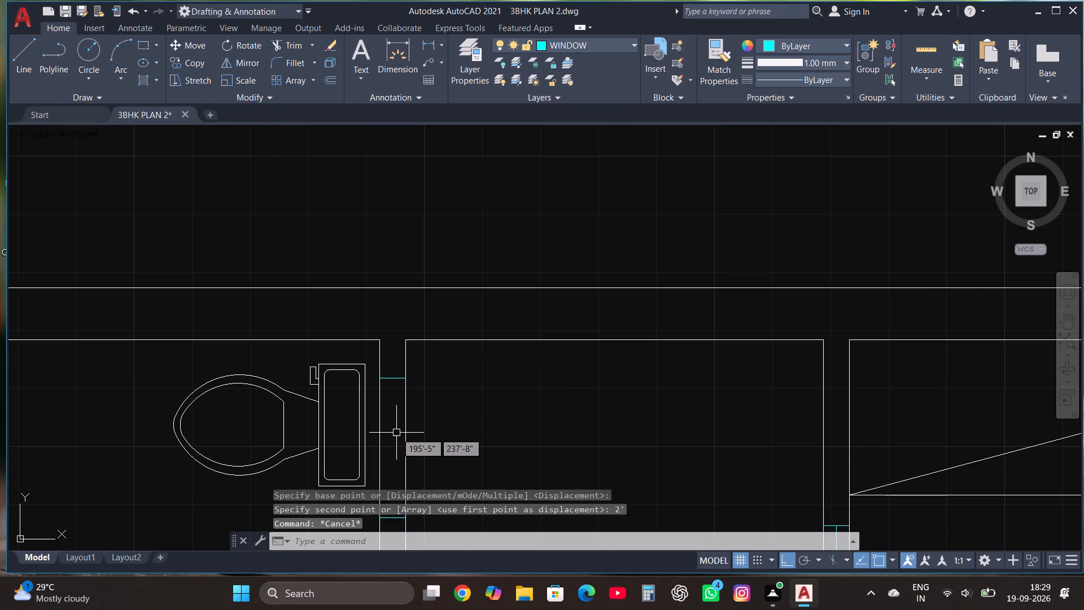
Join the two jamb lines with a vertical window line along the middle of the northwest bathroom's east wall.
scroll(396, 433, down, 3)
scroll(378, 495, up, 5)
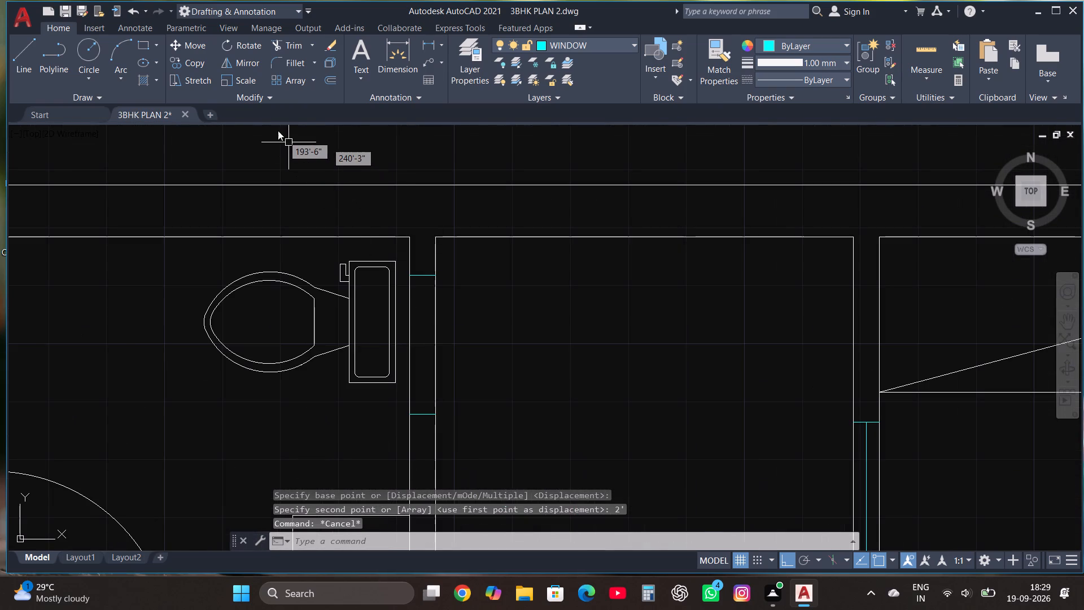
click(23, 50)
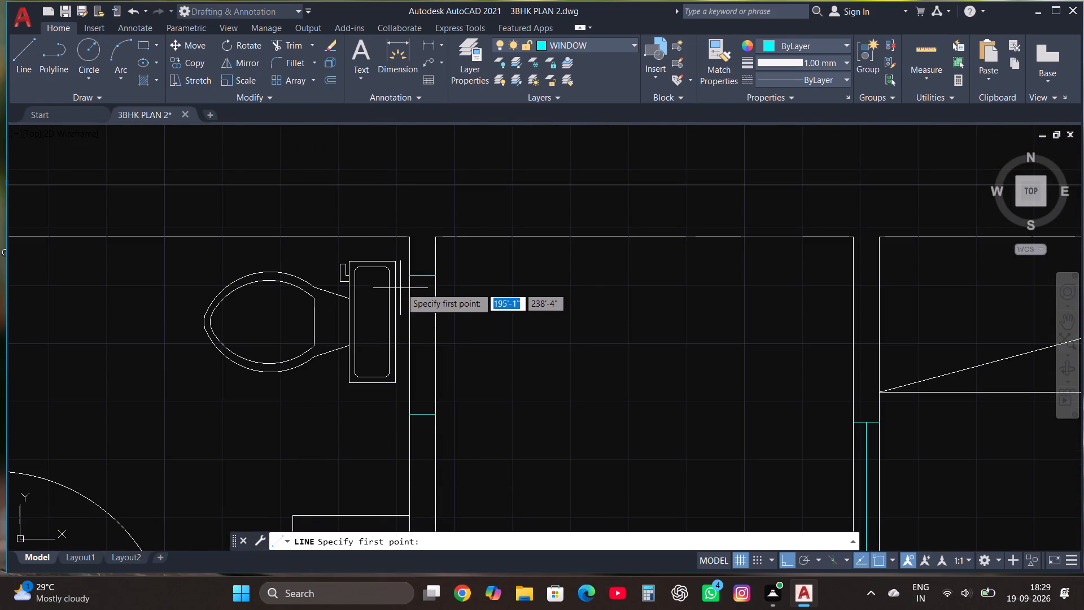
click(422, 276)
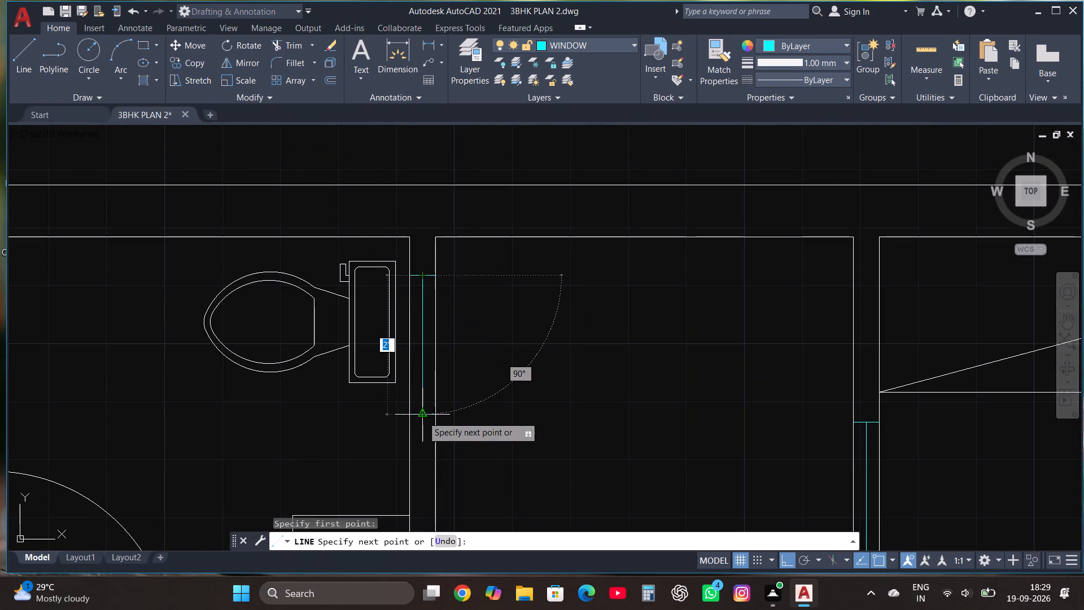
click(421, 416)
key(Escape)
On layer 0, extend the living room east wall's outer face with a line across the northeast bedroom's south wall, trimmed at the bedroom-side face.
scroll(360, 412, down, 4)
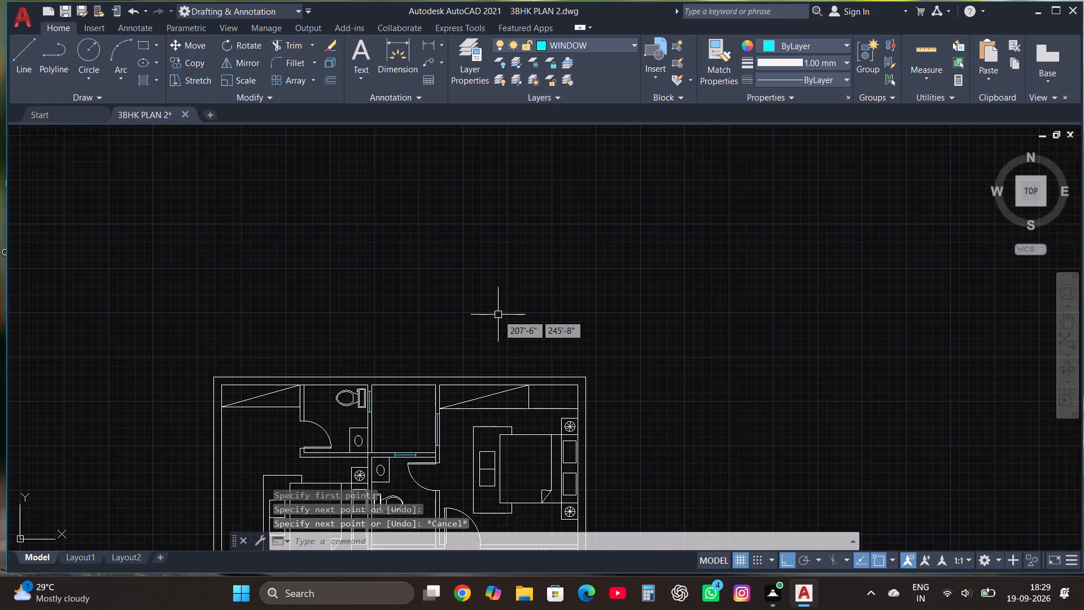
scroll(498, 315, down, 1)
scroll(540, 469, up, 3)
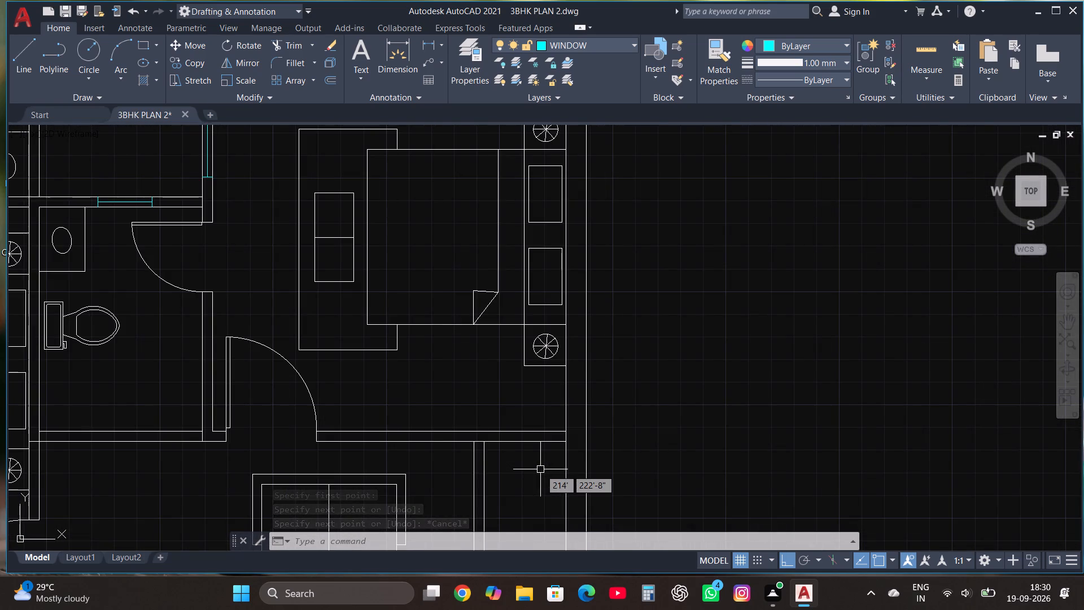
scroll(540, 469, up, 2)
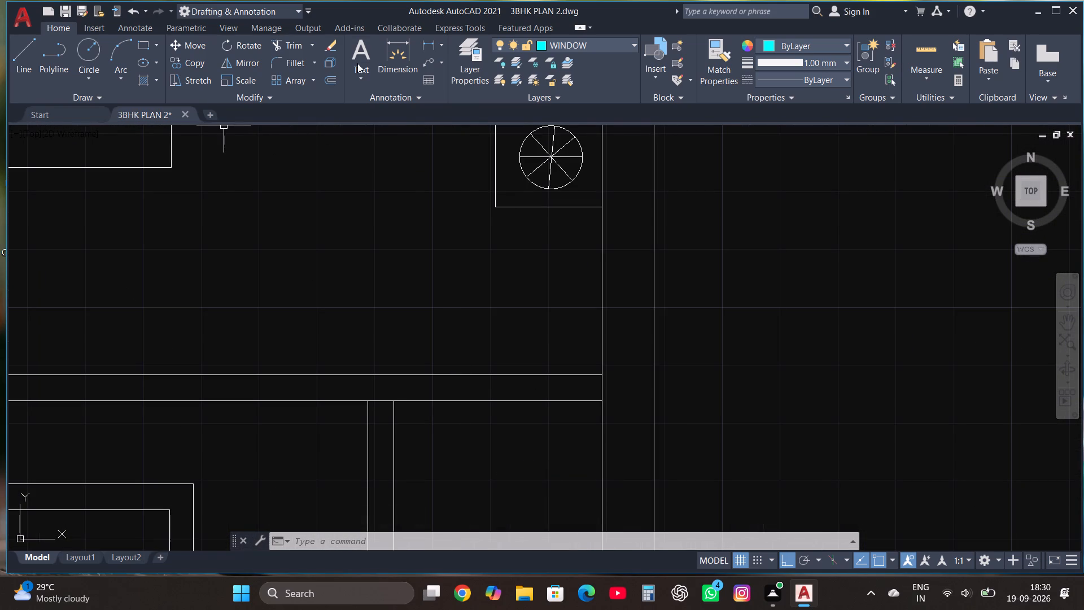
click(561, 42)
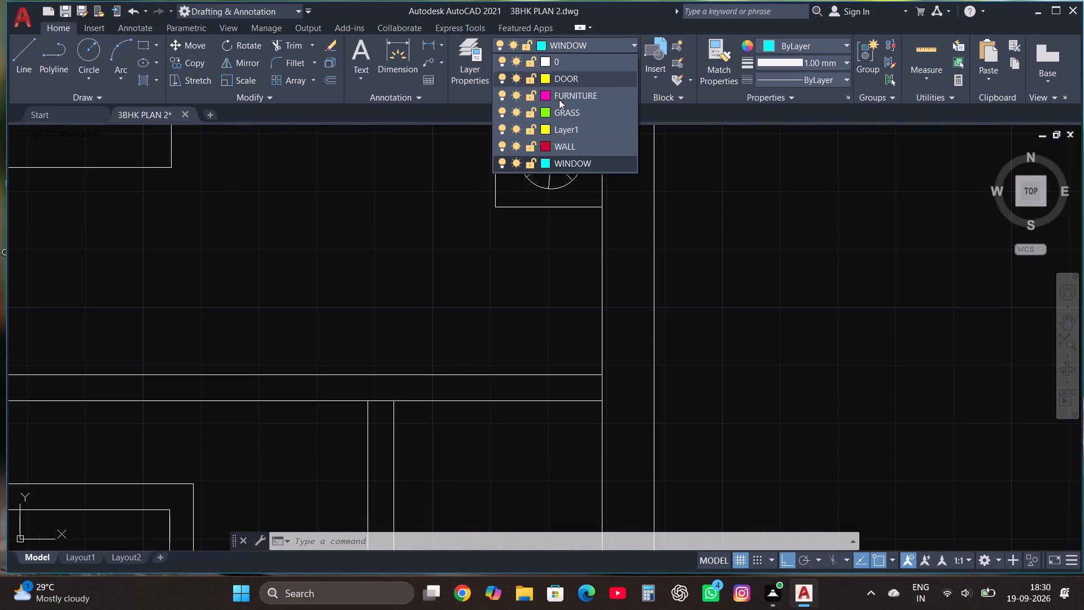
click(544, 60)
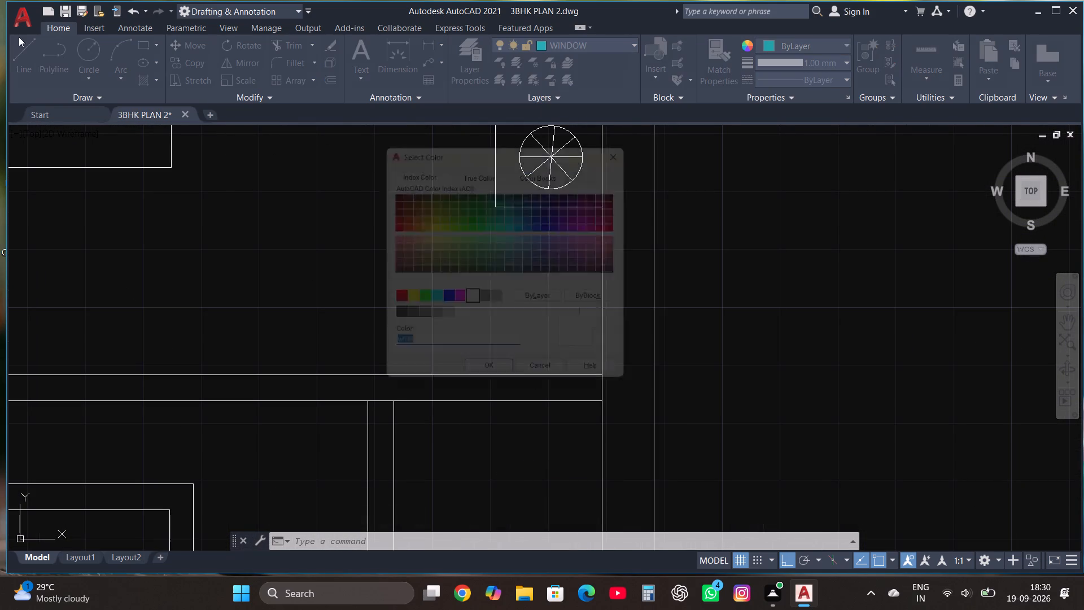
click(634, 145)
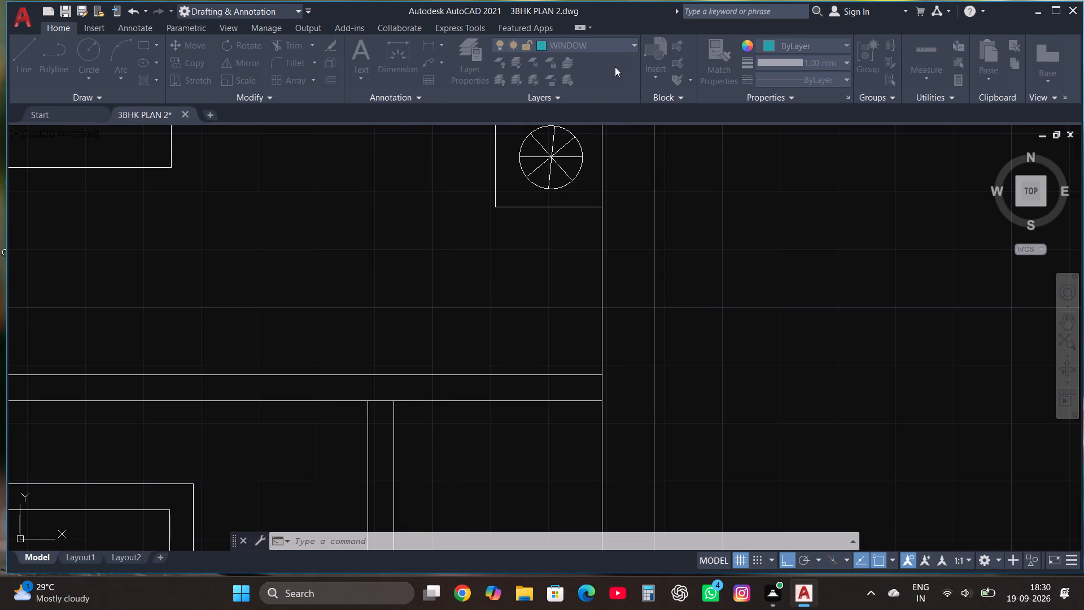
click(614, 45)
click(559, 63)
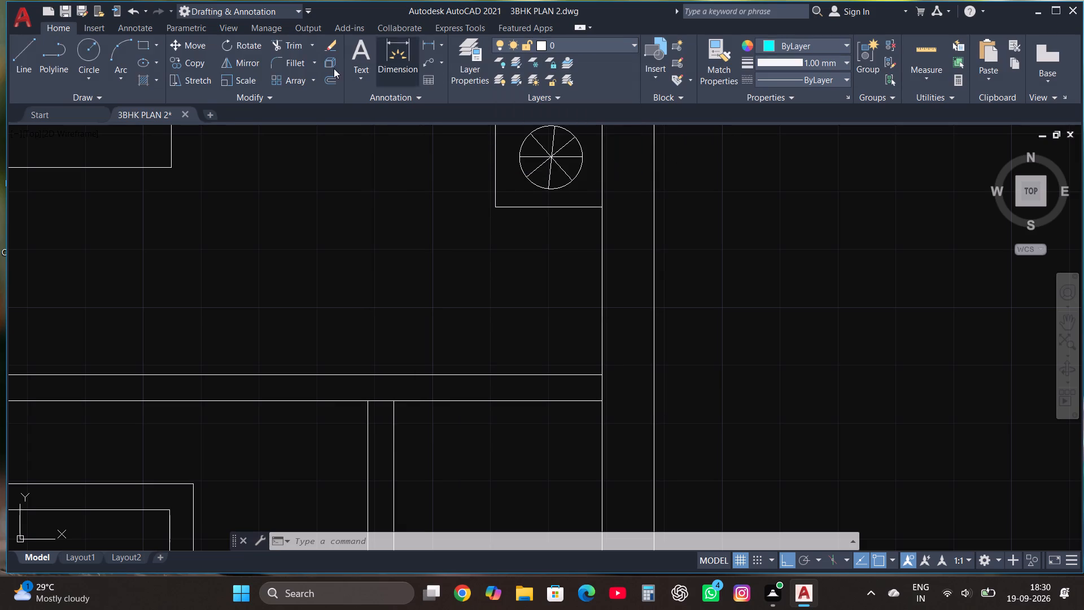
click(24, 48)
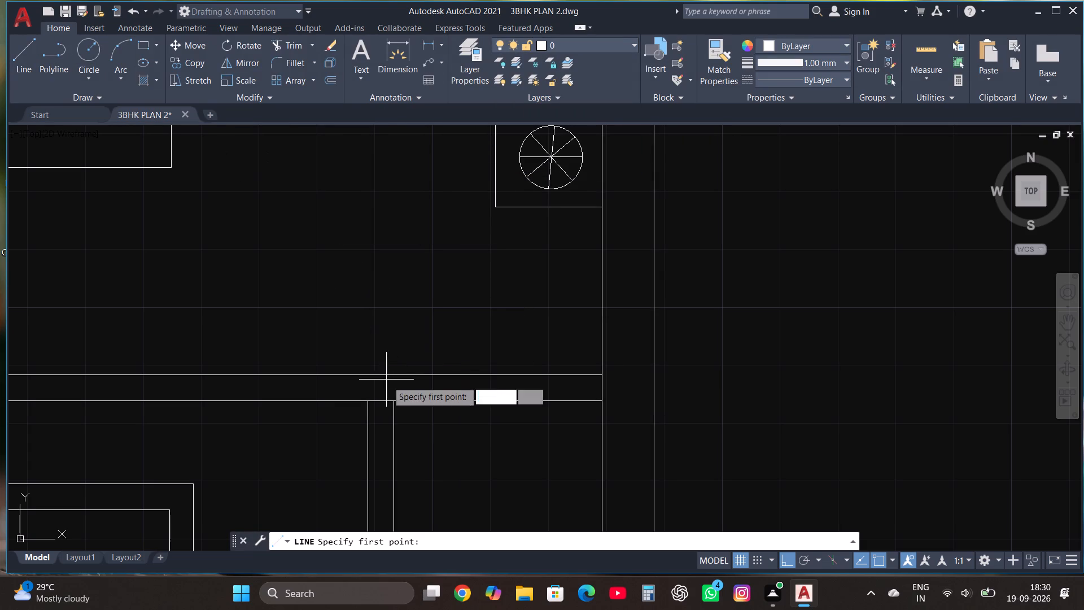
click(392, 402)
double_click(406, 334)
key(Escape)
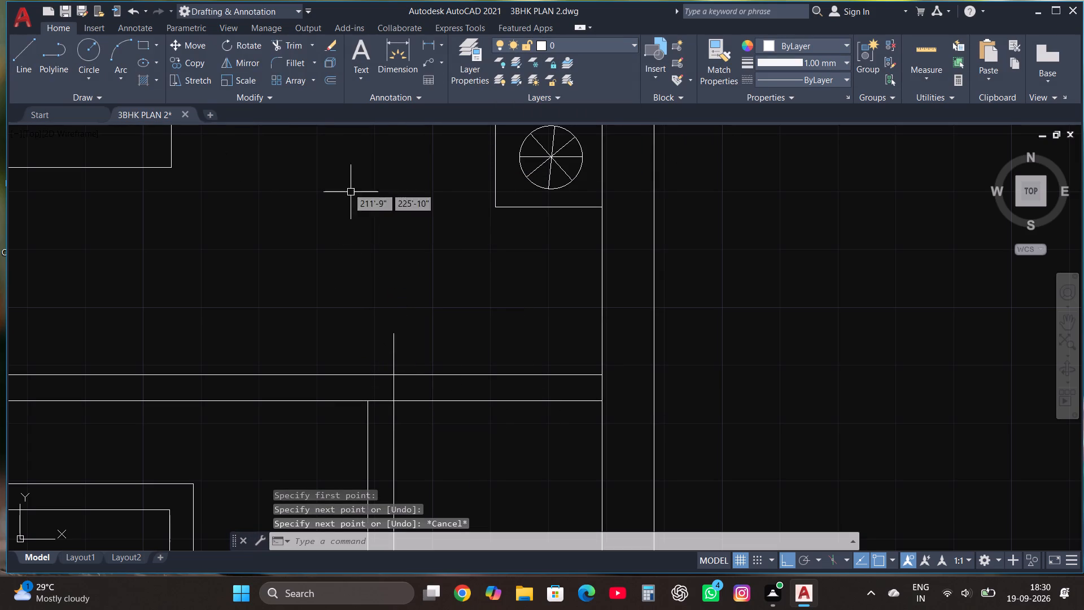
click(294, 44)
click(392, 348)
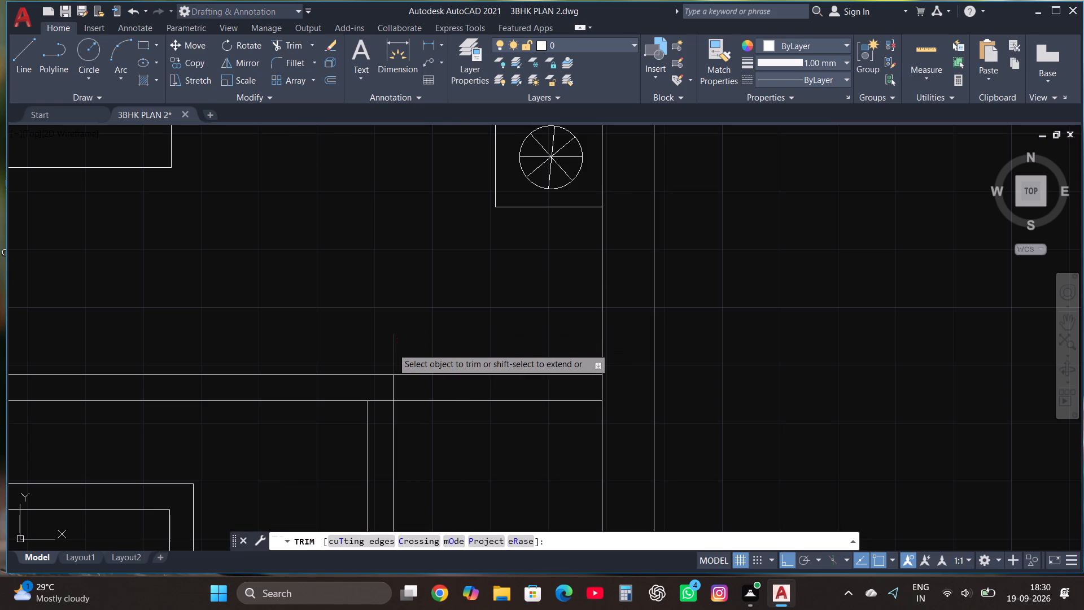
key(Escape)
Make WINDOW the current layer again.
click(581, 45)
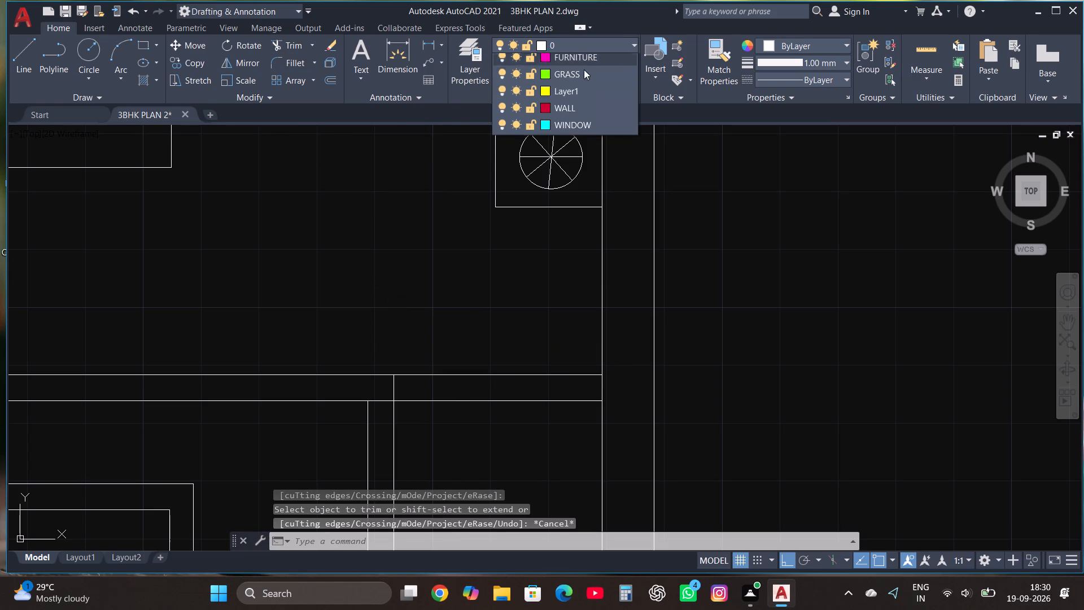
double_click(569, 163)
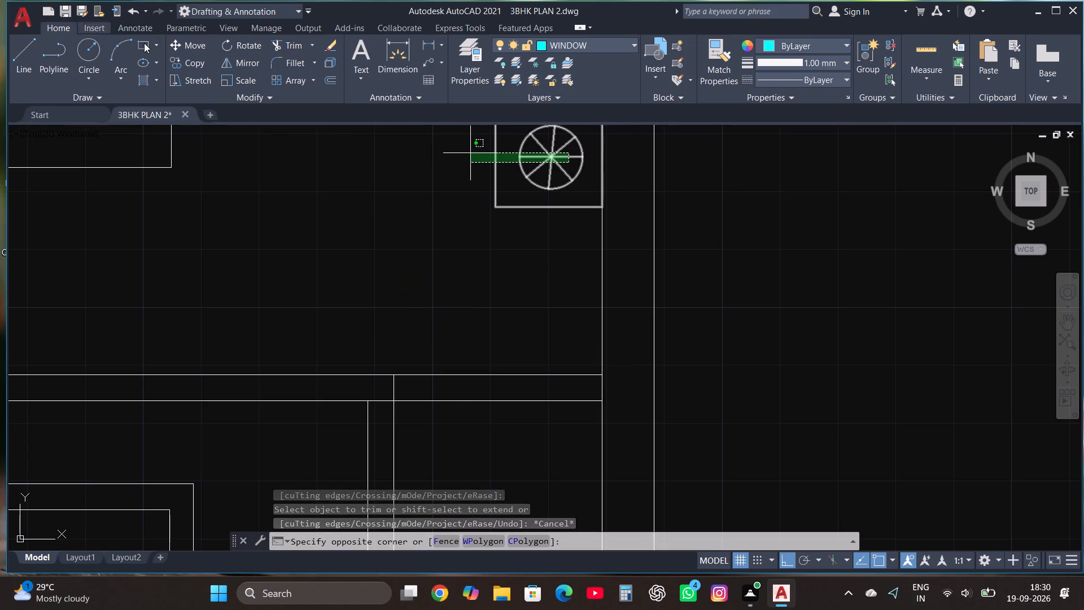
click(143, 43)
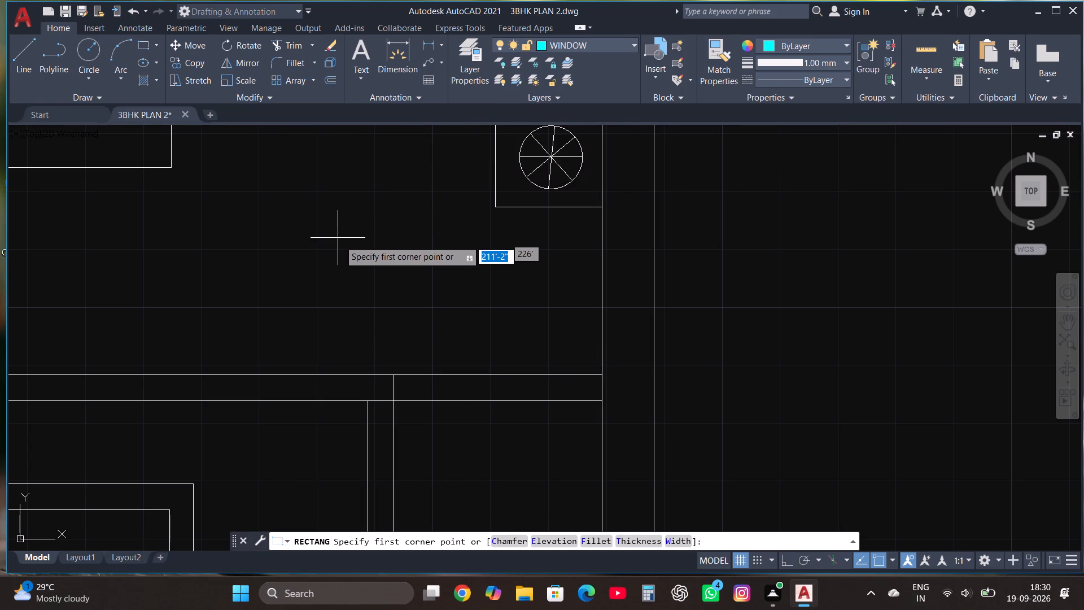
key(Escape)
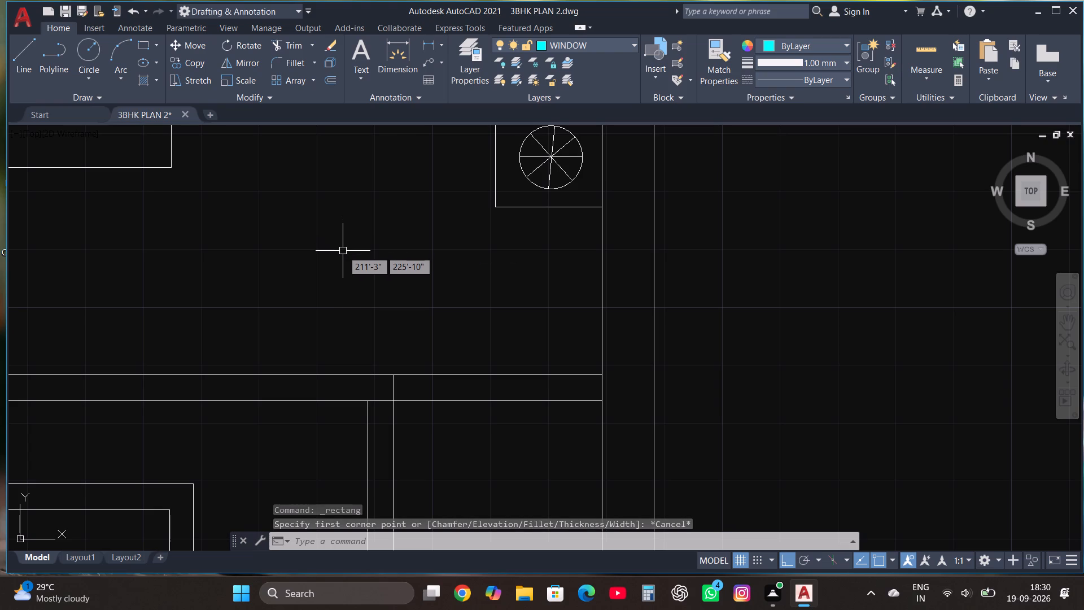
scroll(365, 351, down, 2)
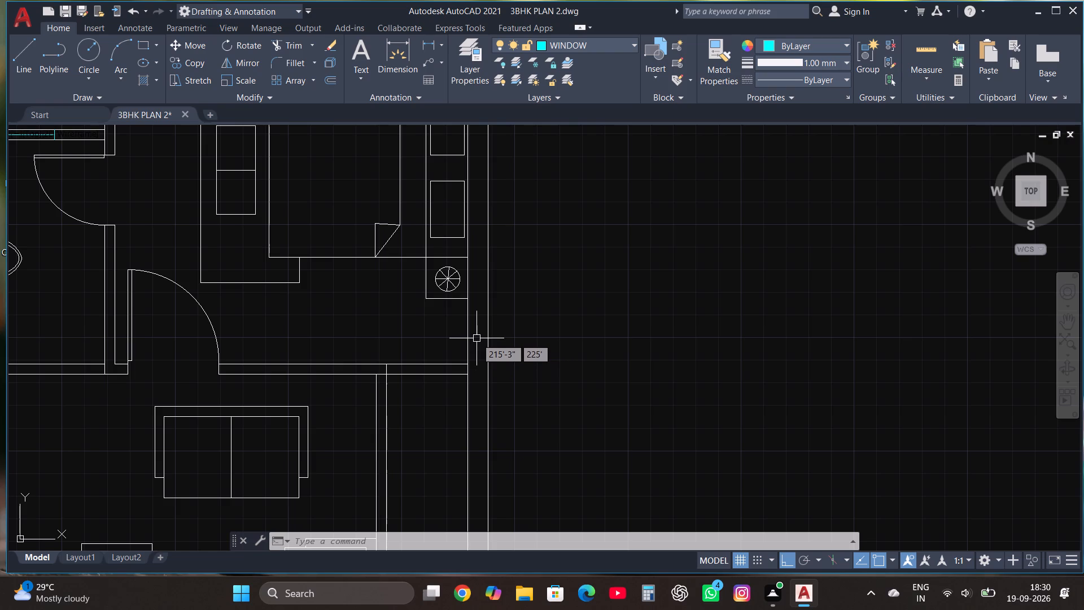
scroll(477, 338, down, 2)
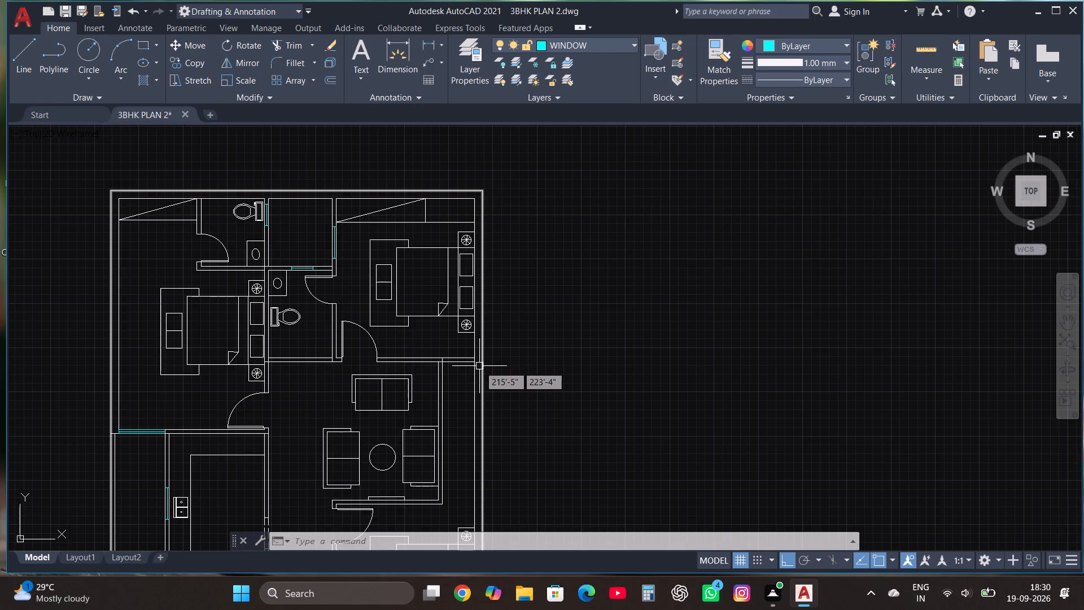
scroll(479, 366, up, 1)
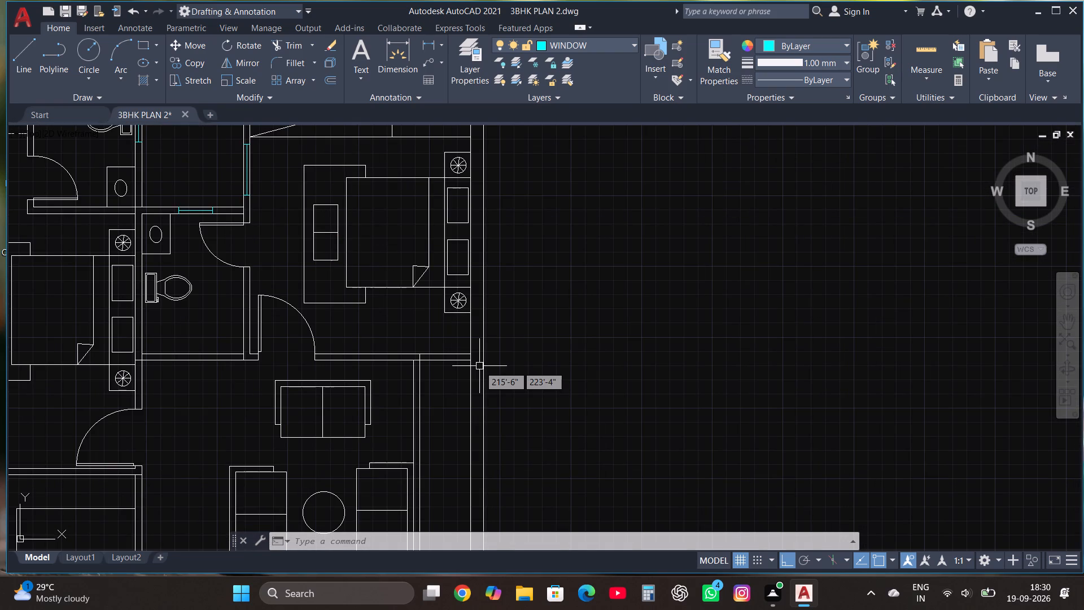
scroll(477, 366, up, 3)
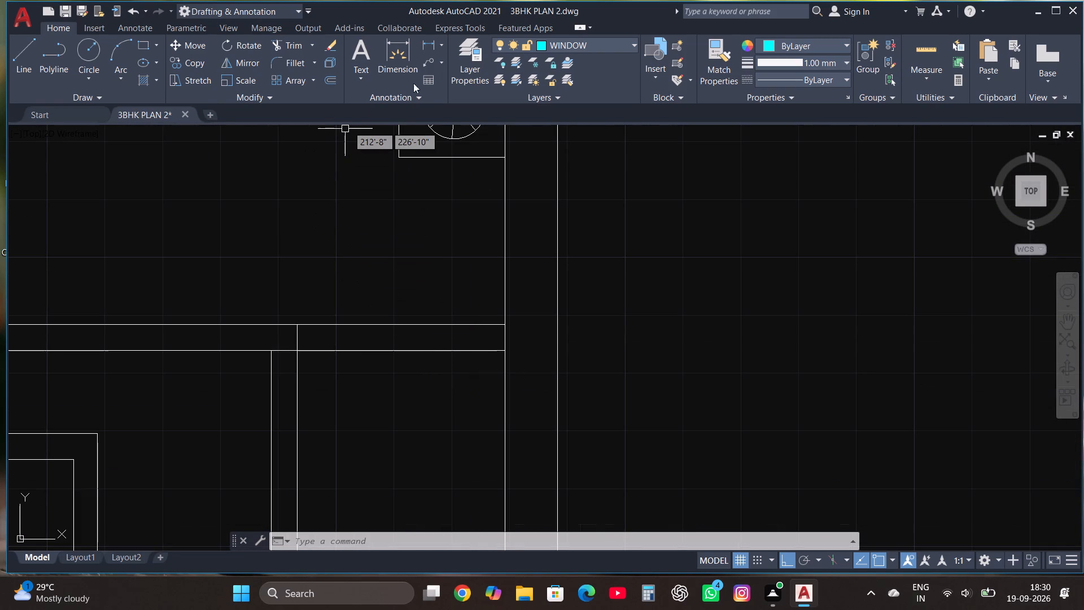
Draw a 3' window line along the bedroom-side face of the northeast bedroom's south wall, east of the living room.
click(18, 50)
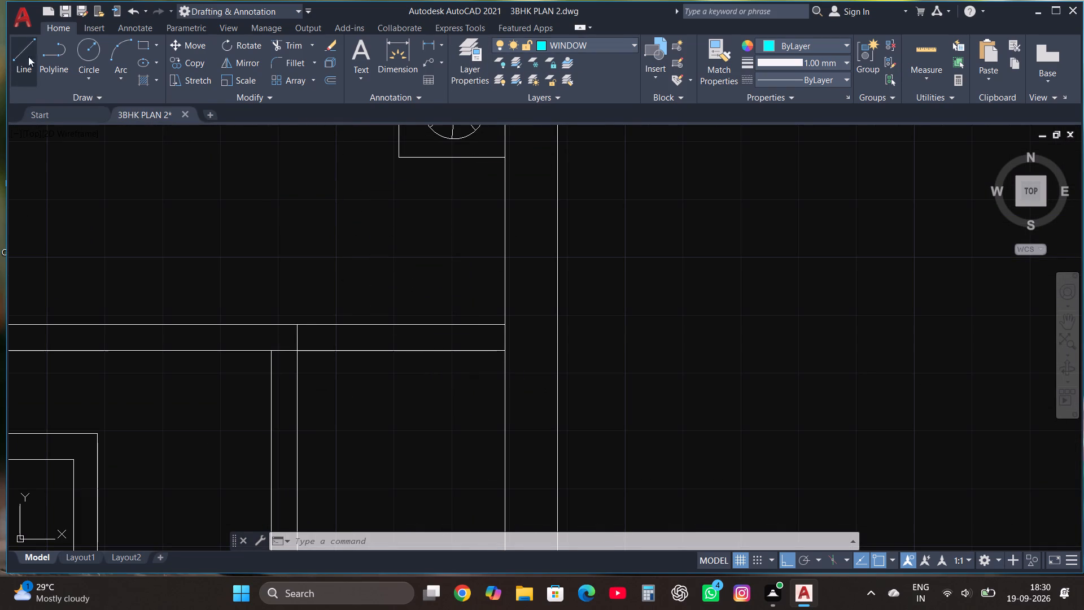
click(298, 324)
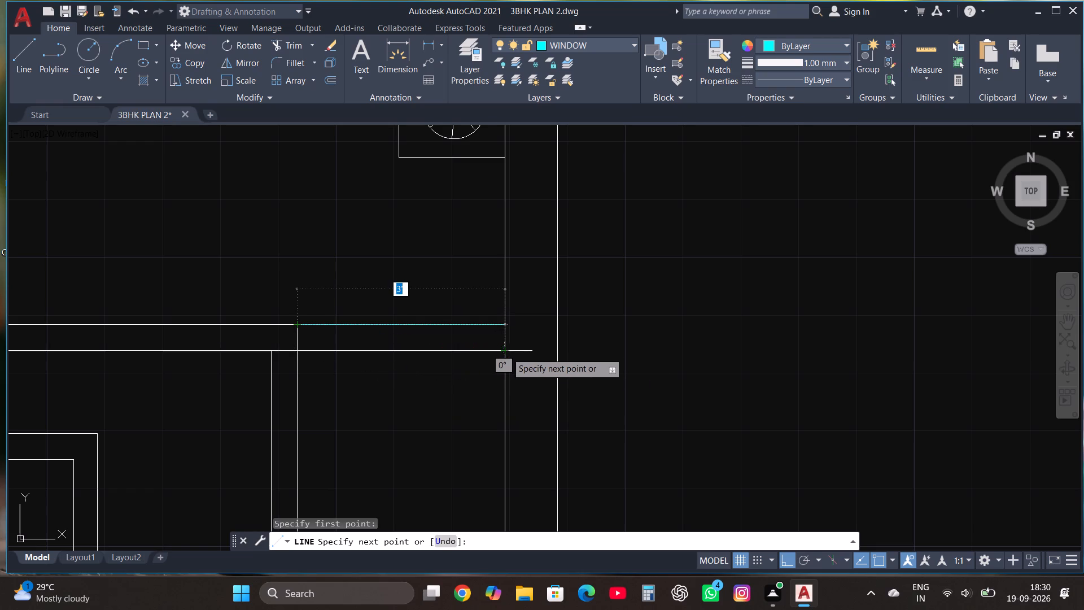
click(505, 323)
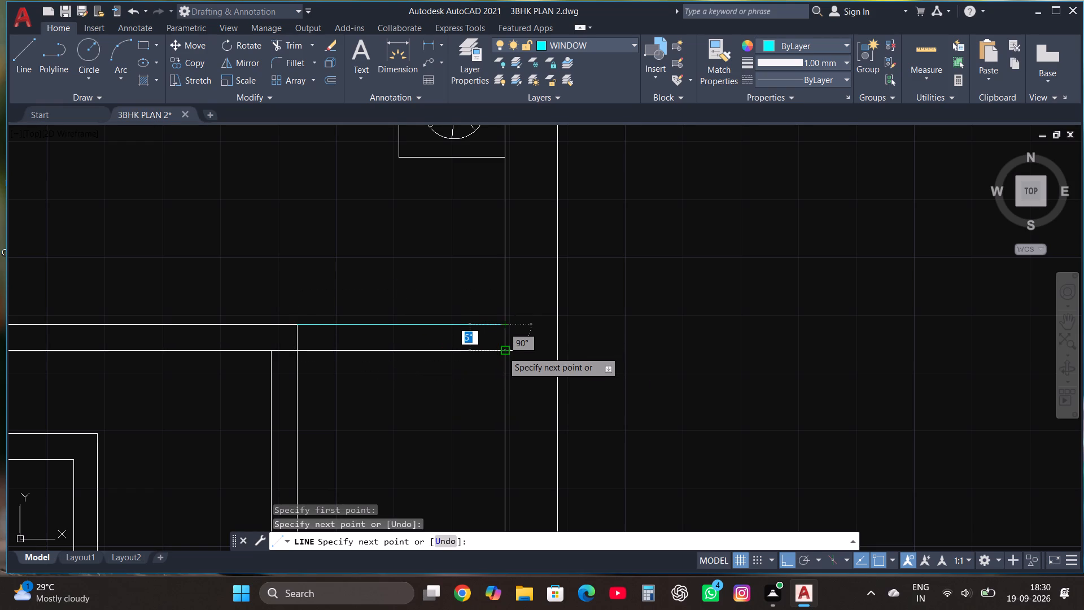
key(Escape)
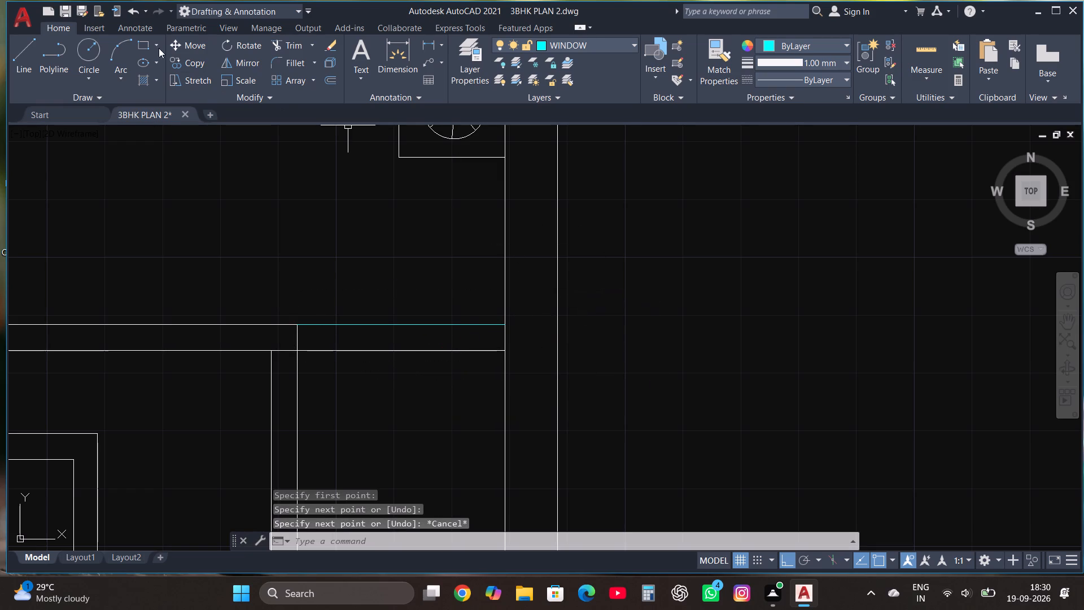
Draw a window rectangle filling that 3' stretch of the bedroom's south wall and add a horizontal line along its middle.
click(141, 42)
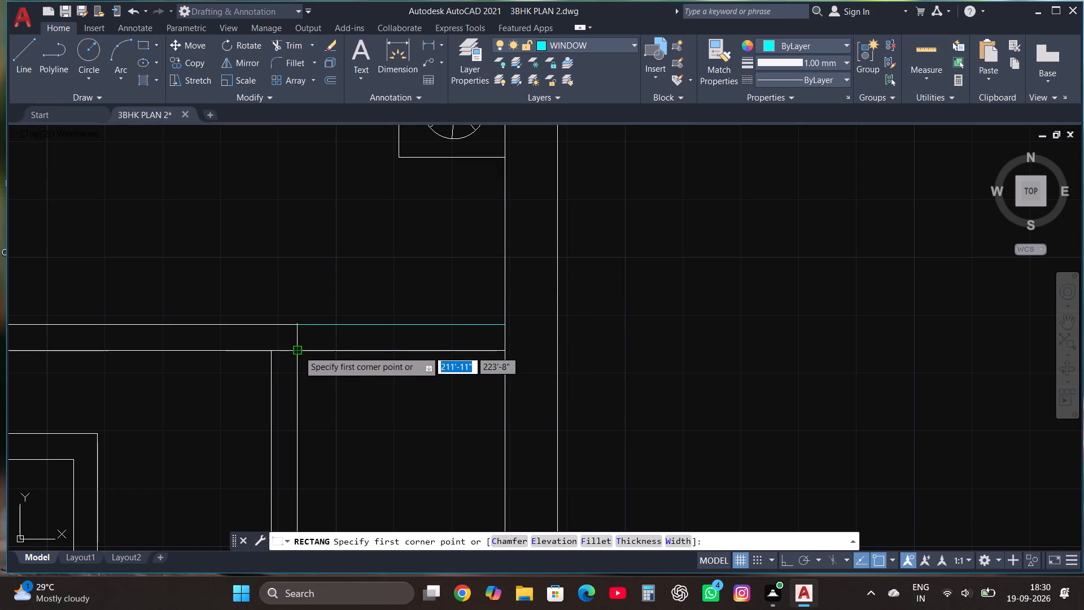
click(299, 351)
click(504, 326)
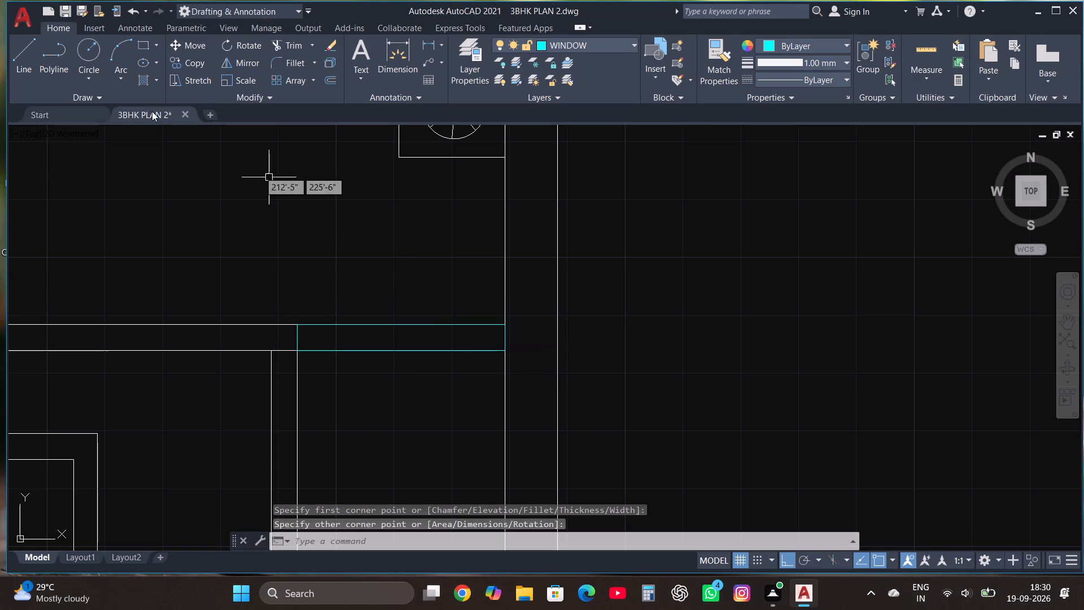
click(19, 55)
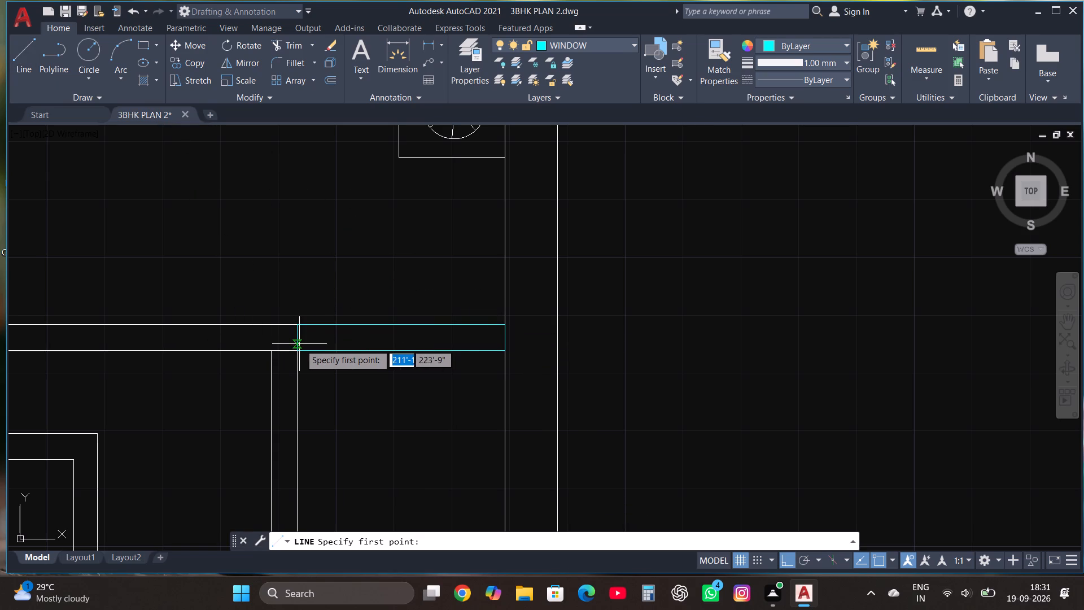
click(298, 337)
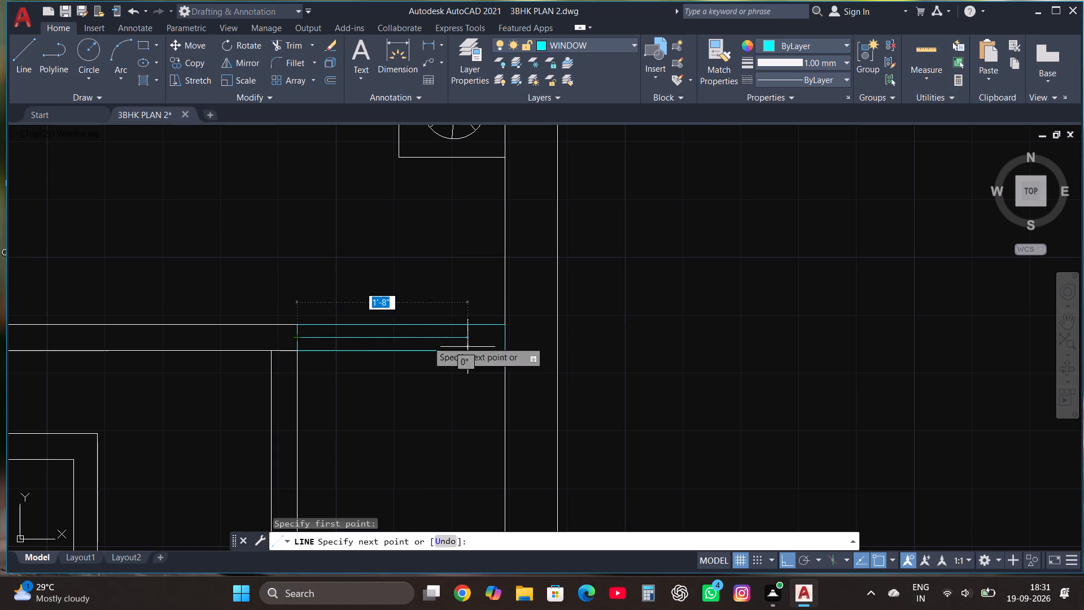
click(504, 338)
key(Escape)
Draw a 3' wide window rectangle with a middle line from the living room's southeast wall corner to the outer east wall.
scroll(463, 255, down, 2)
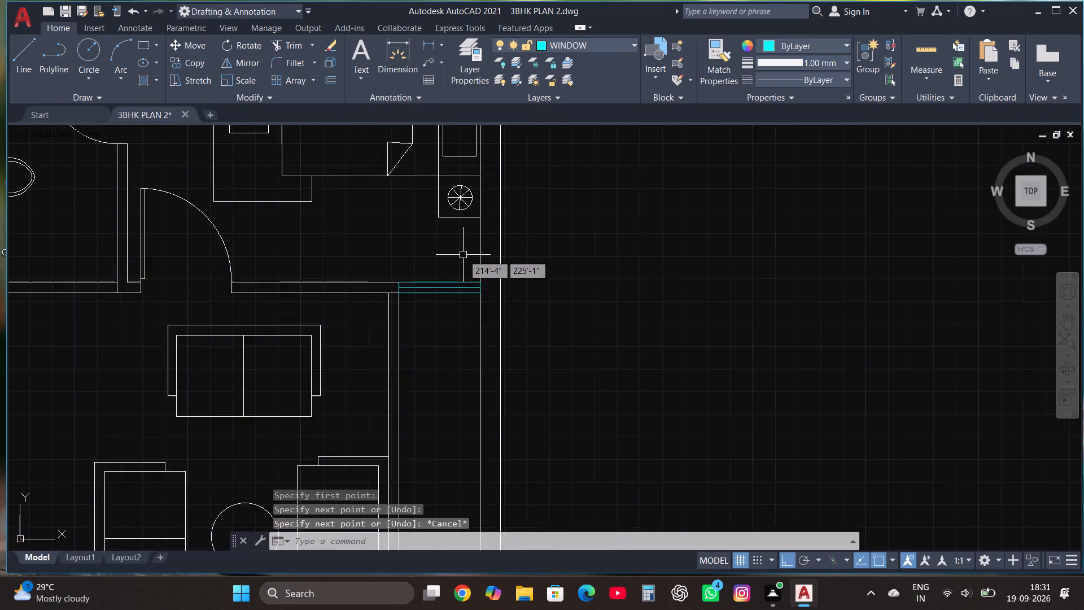
scroll(463, 256, down, 2)
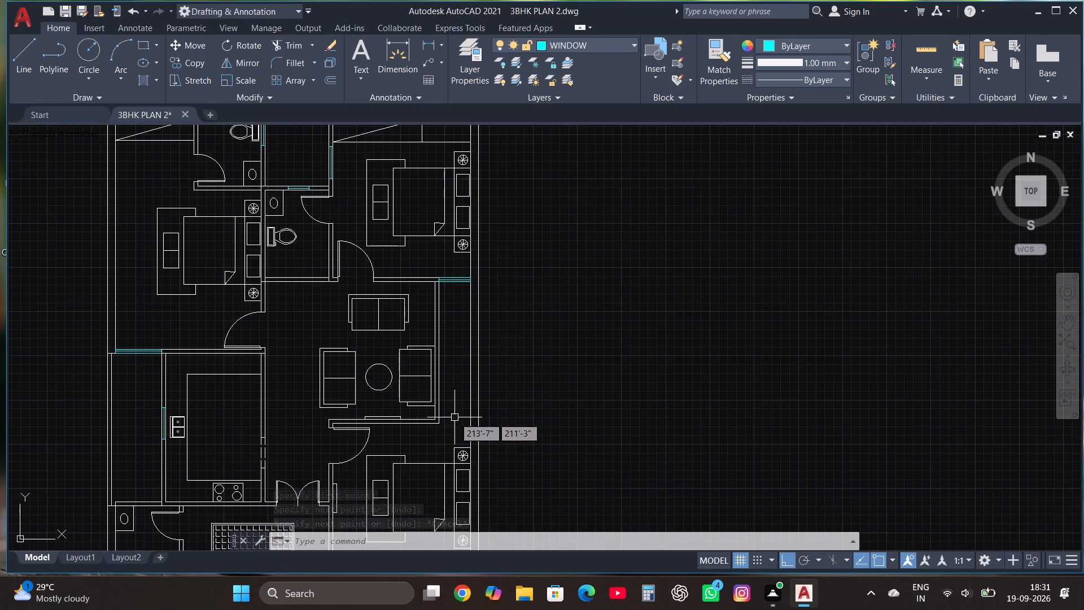
scroll(453, 419, up, 3)
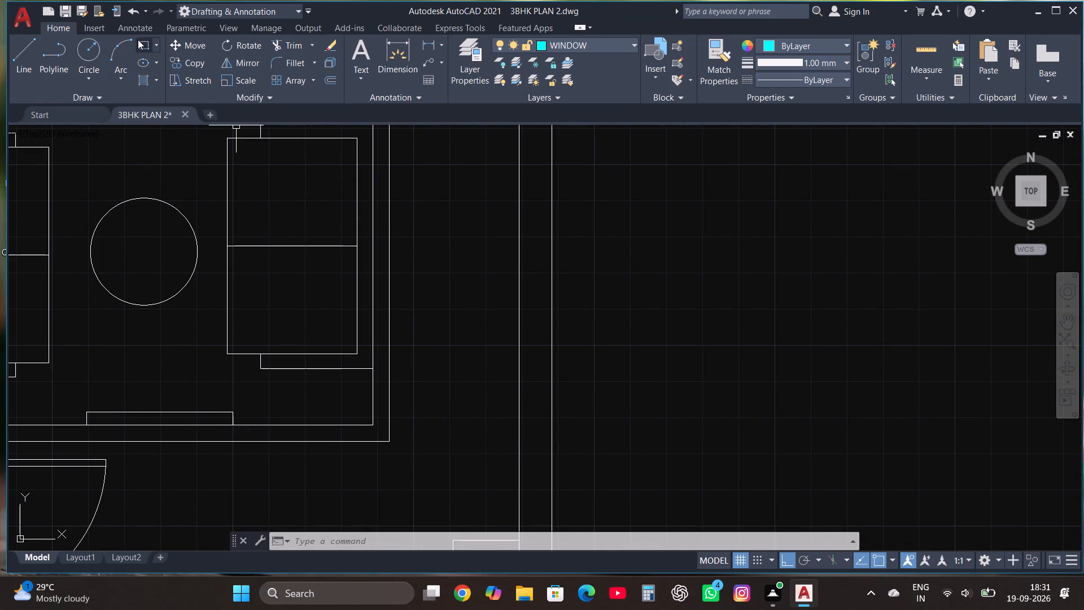
click(142, 42)
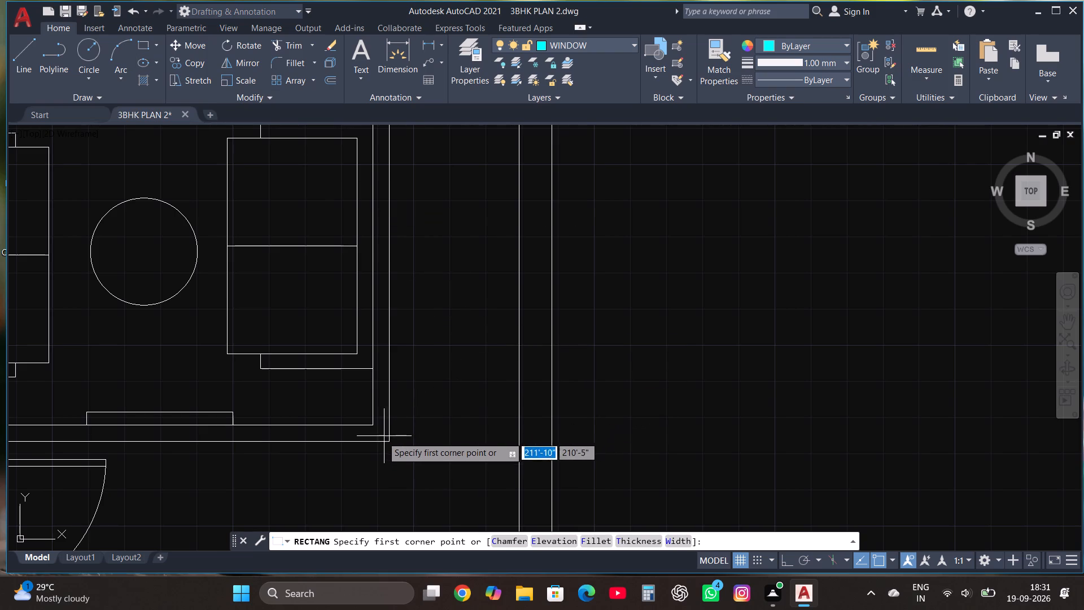
click(391, 439)
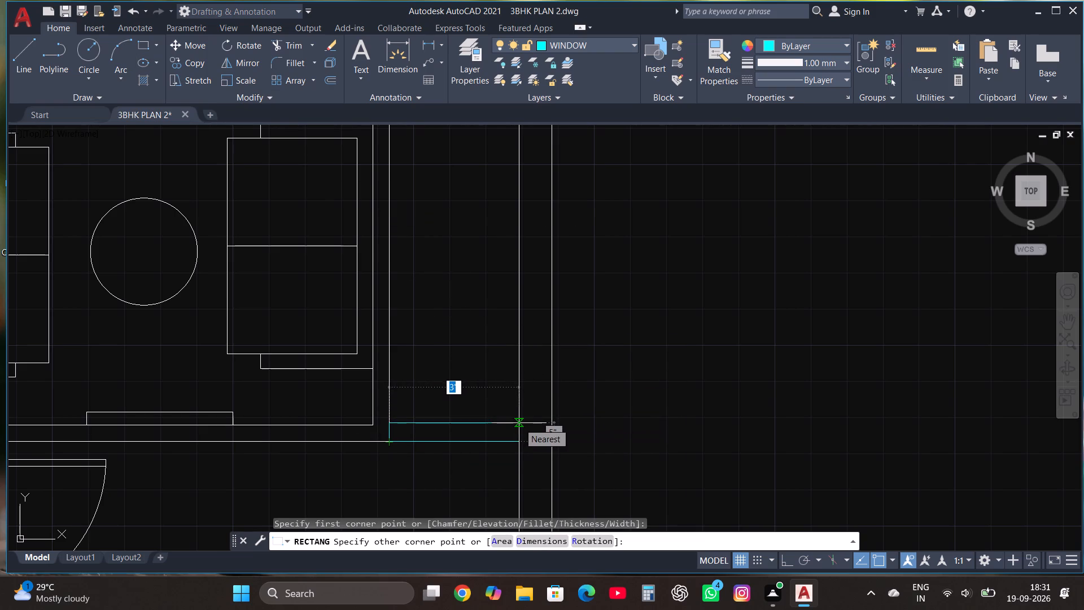
click(519, 425)
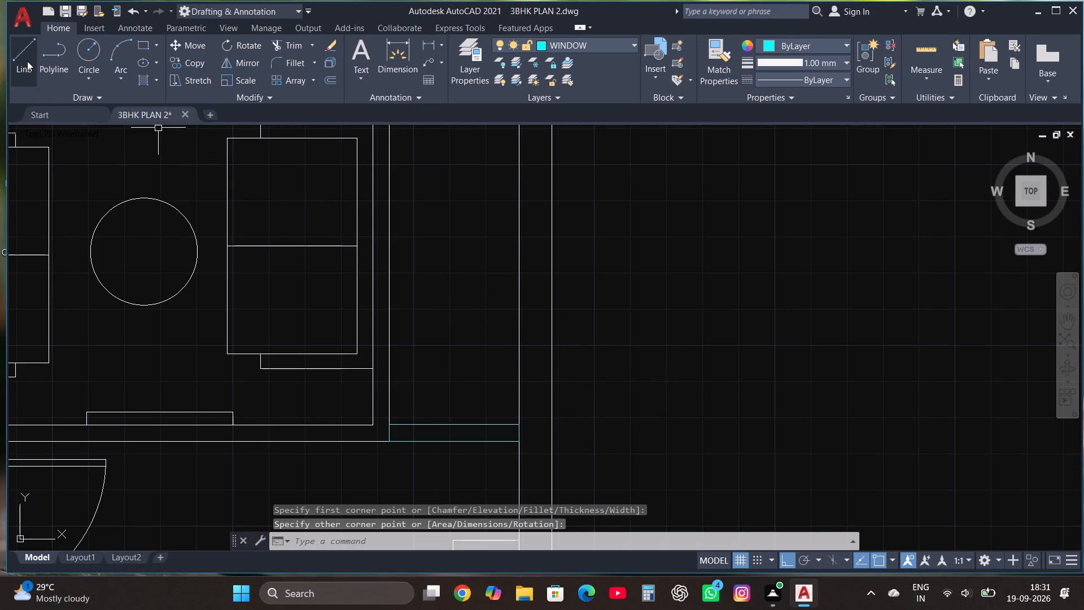
click(24, 50)
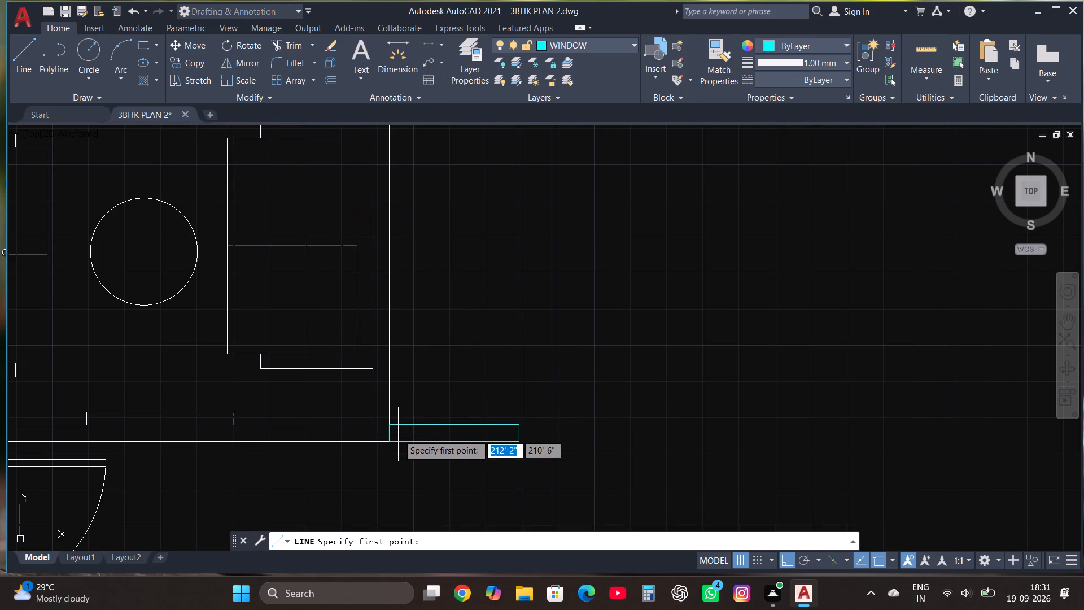
click(391, 433)
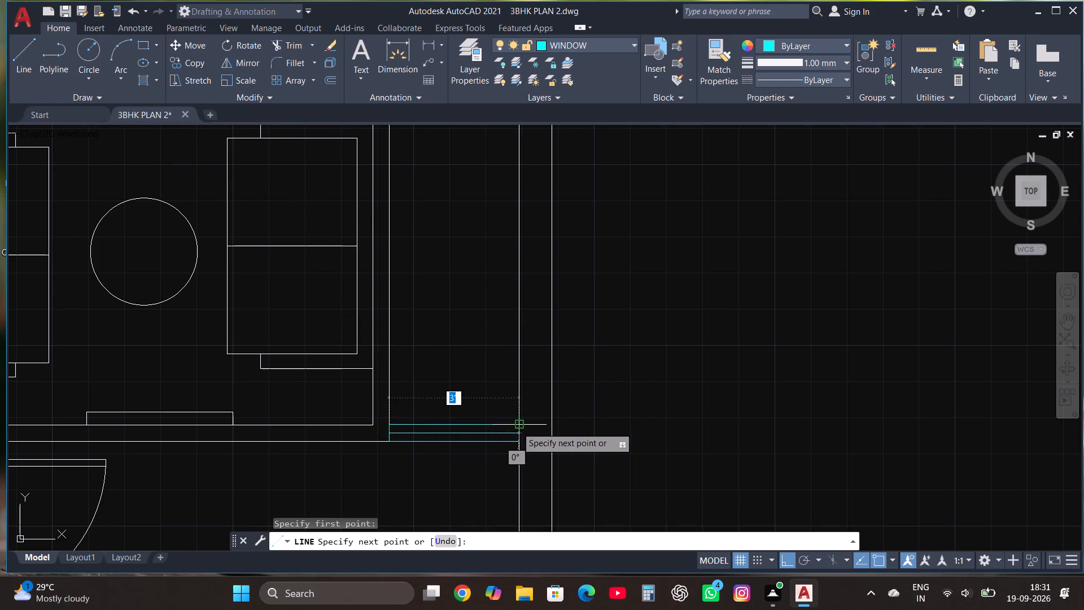
click(520, 432)
key(Escape)
scroll(514, 434, down, 3)
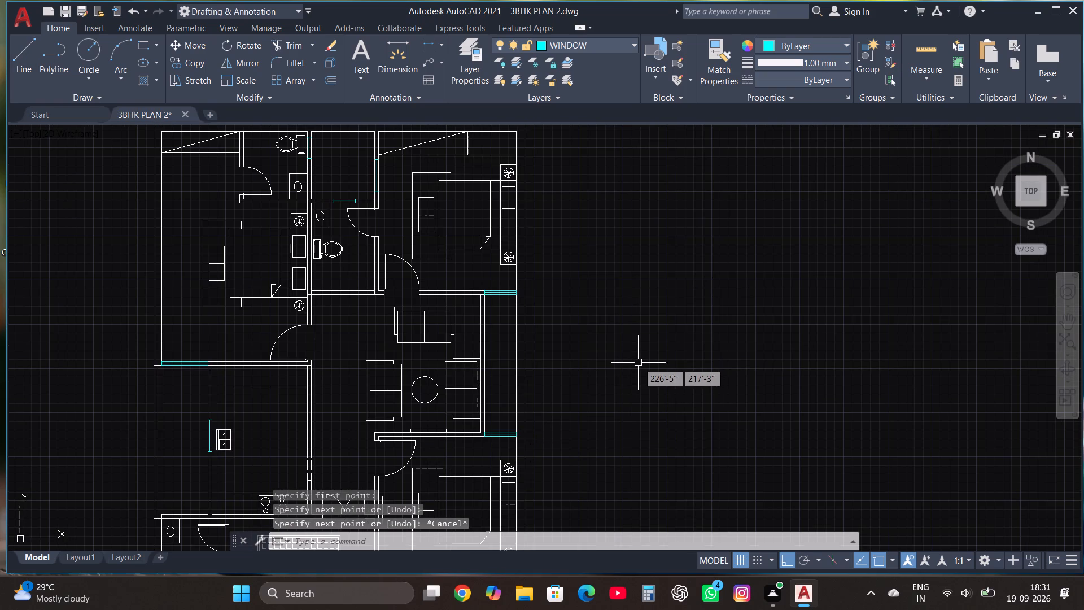
Trim away the outer east wall's inner face between the two new windows.
scroll(556, 378, up, 2)
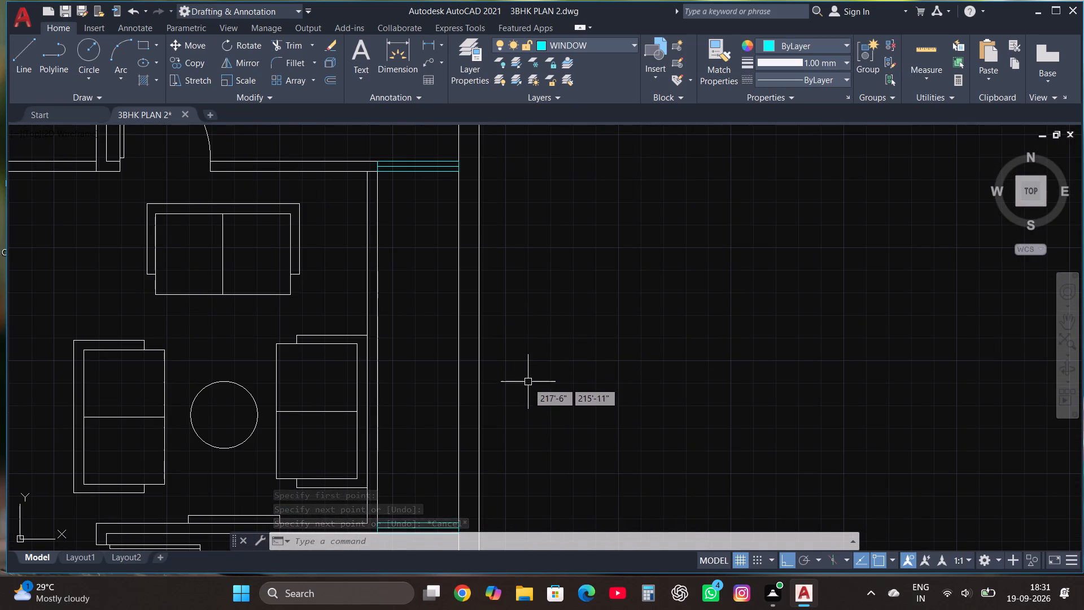
scroll(528, 389, down, 1)
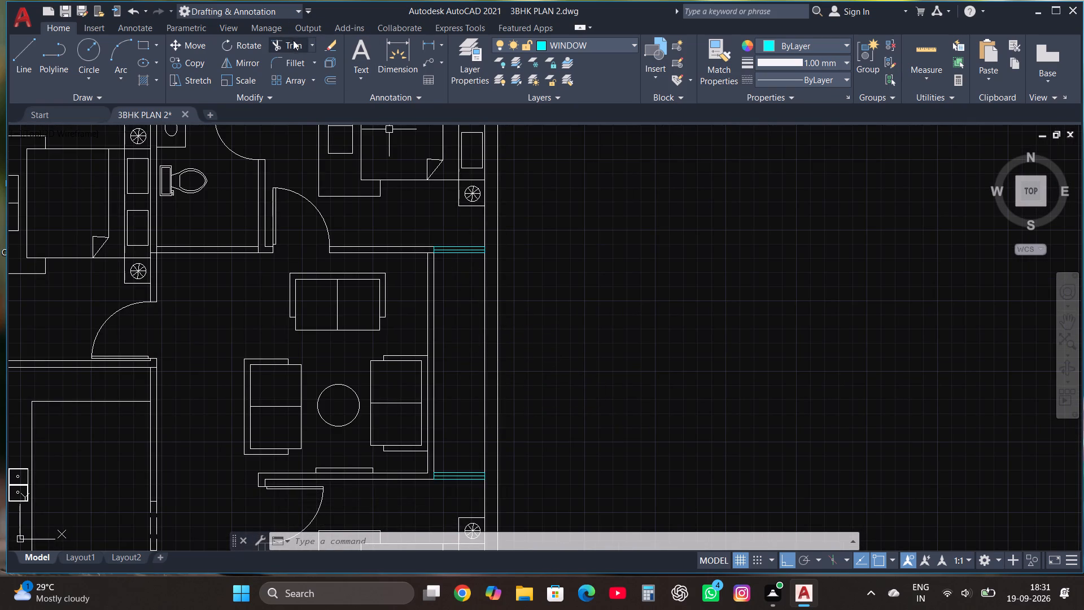
click(290, 42)
click(485, 320)
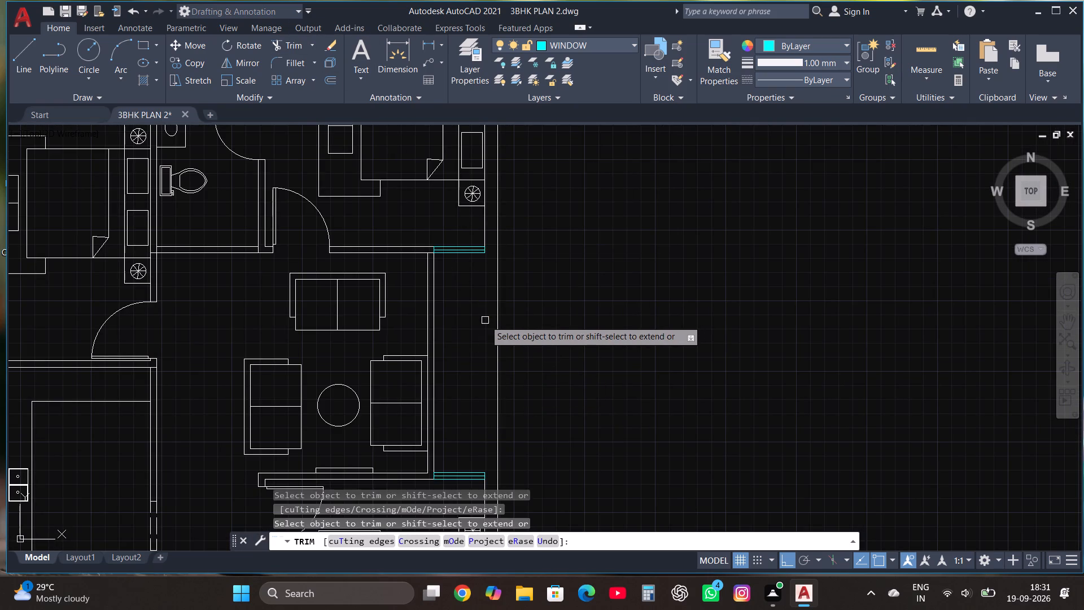
key(Escape)
Make layer 0 the current layer.
click(21, 55)
key(Escape)
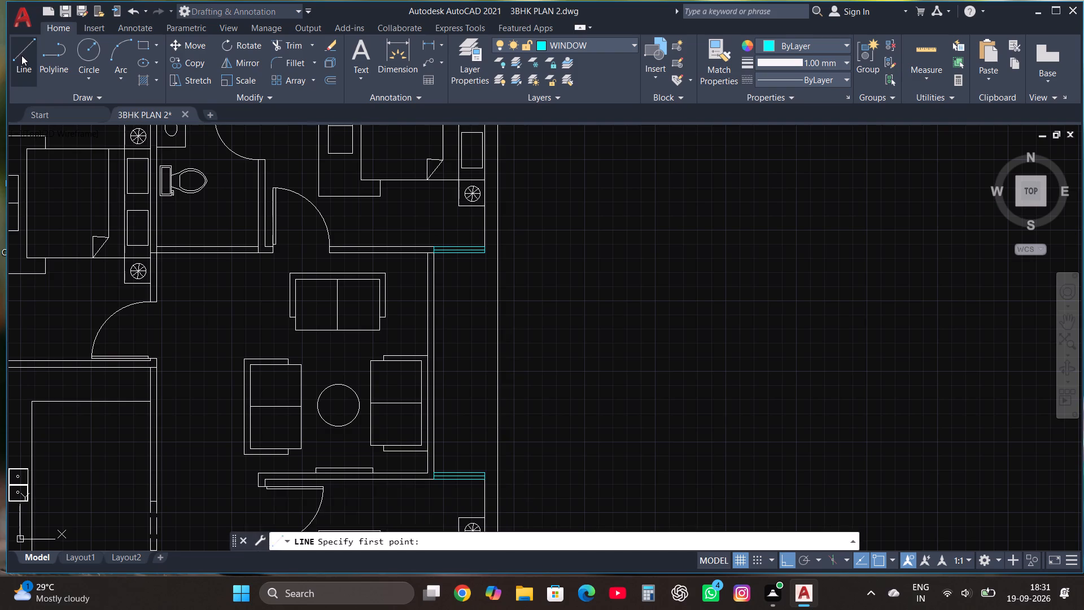
click(583, 45)
click(548, 62)
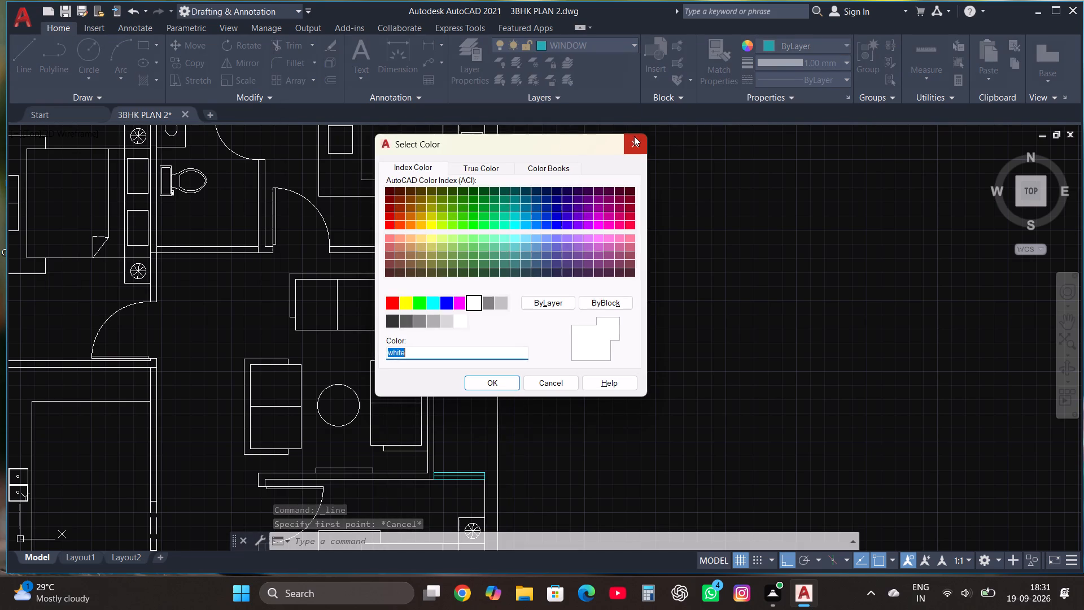
click(634, 136)
click(605, 46)
click(569, 61)
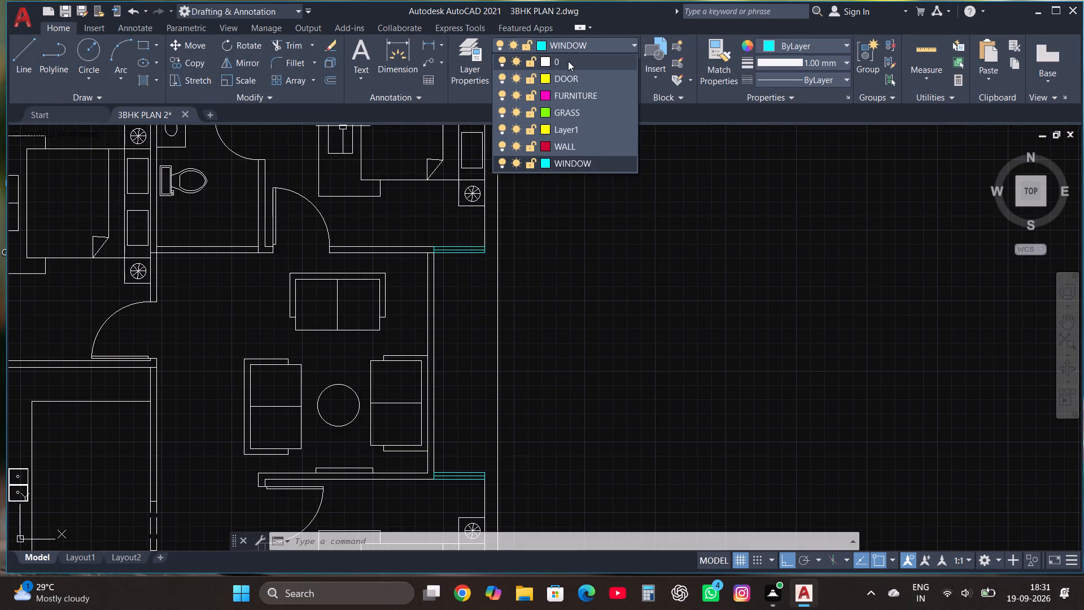
Draw horizontal lines from the two windows' facing east corners outward across the east wall, past its outer face.
click(25, 54)
scroll(556, 218, up, 2)
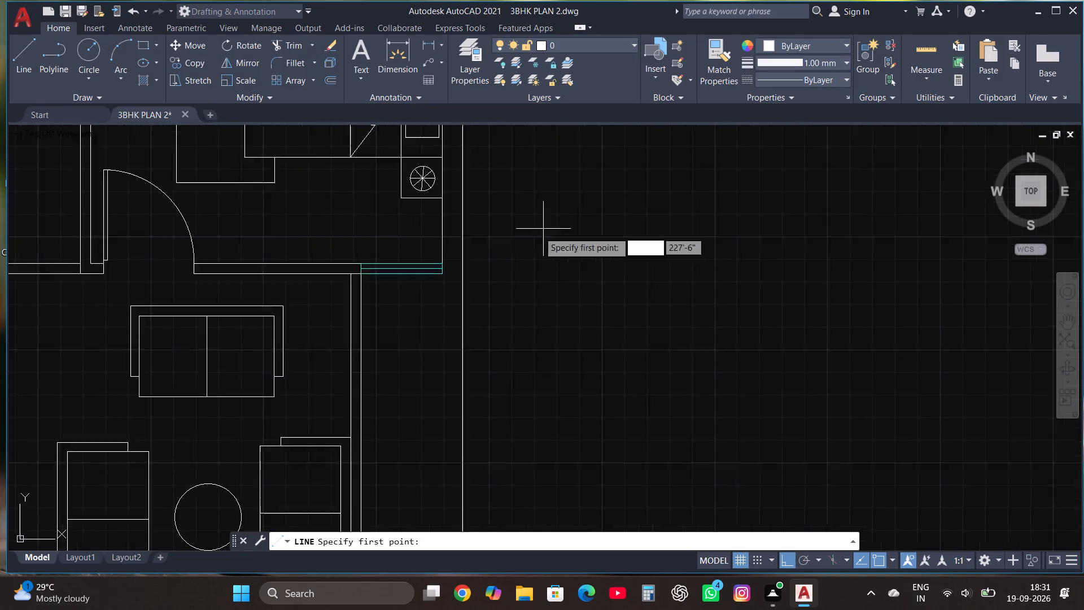
click(381, 301)
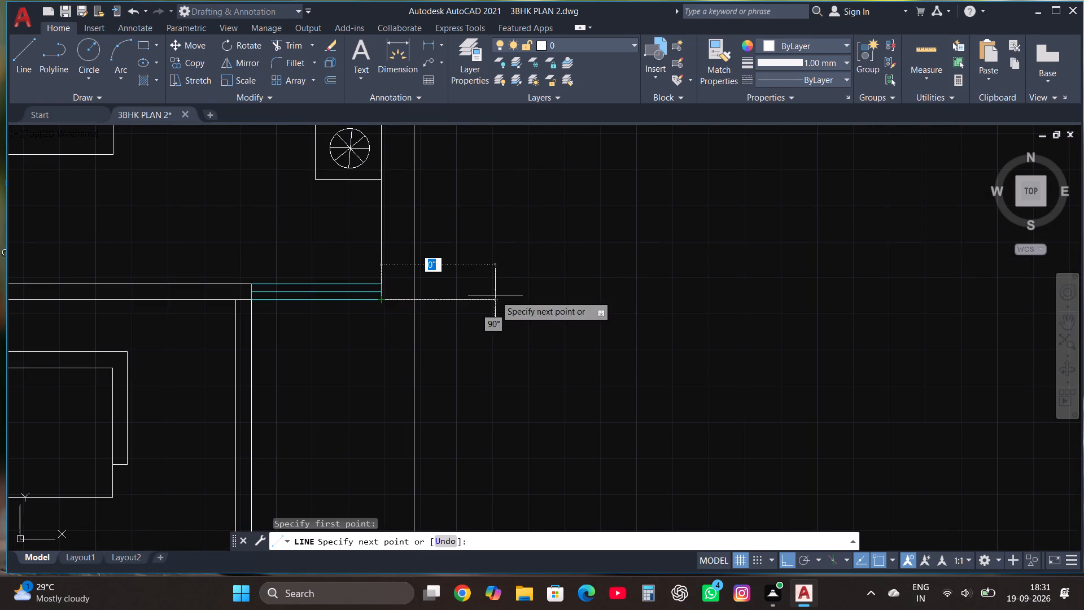
click(495, 295)
key(Escape)
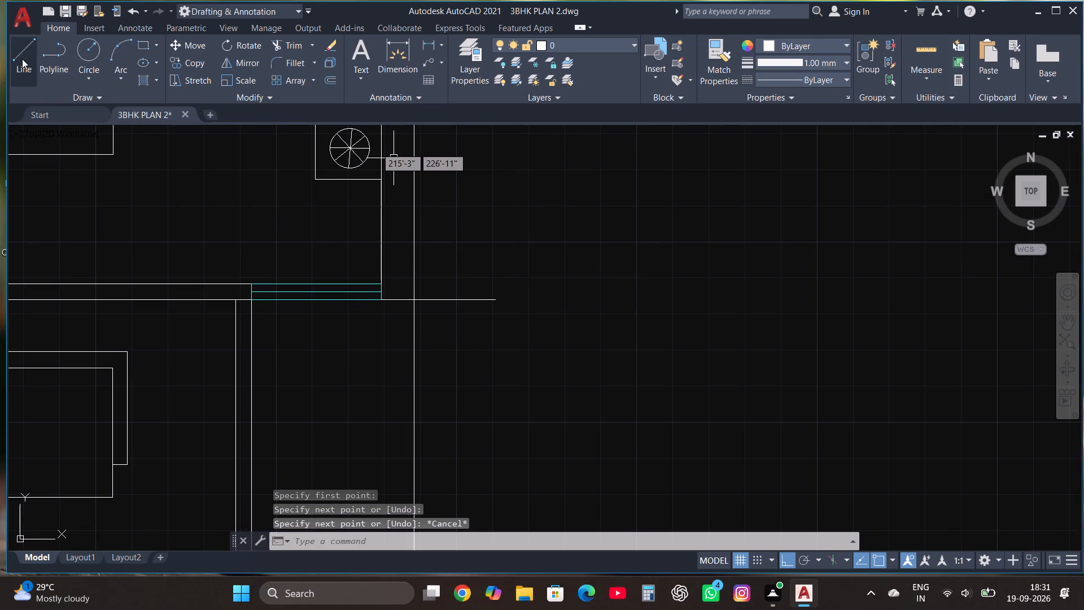
click(22, 59)
scroll(371, 234, down, 2)
scroll(378, 547, up, 2)
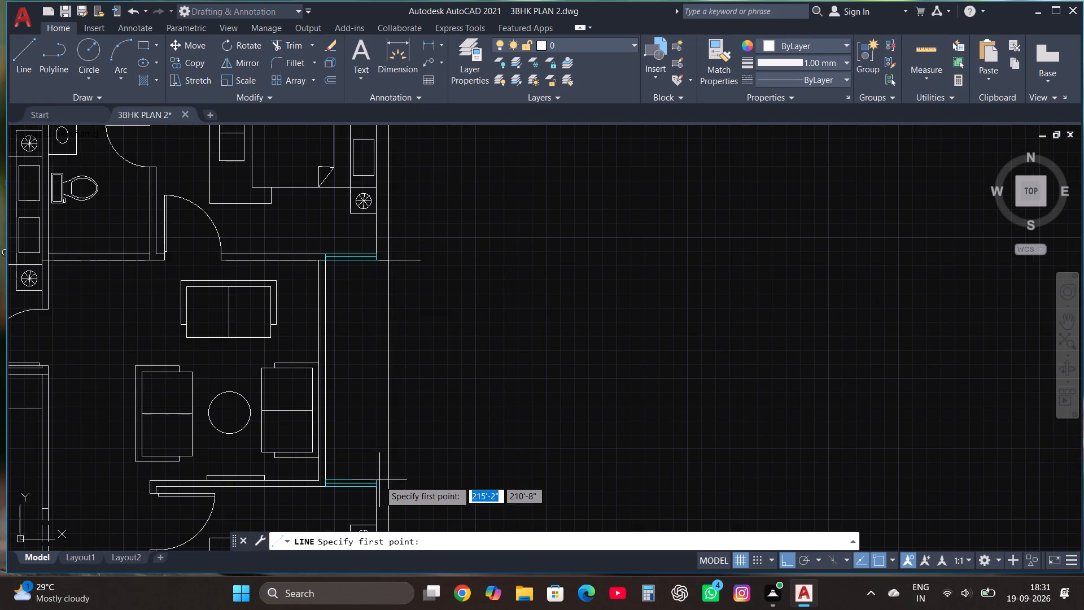
click(378, 478)
click(435, 478)
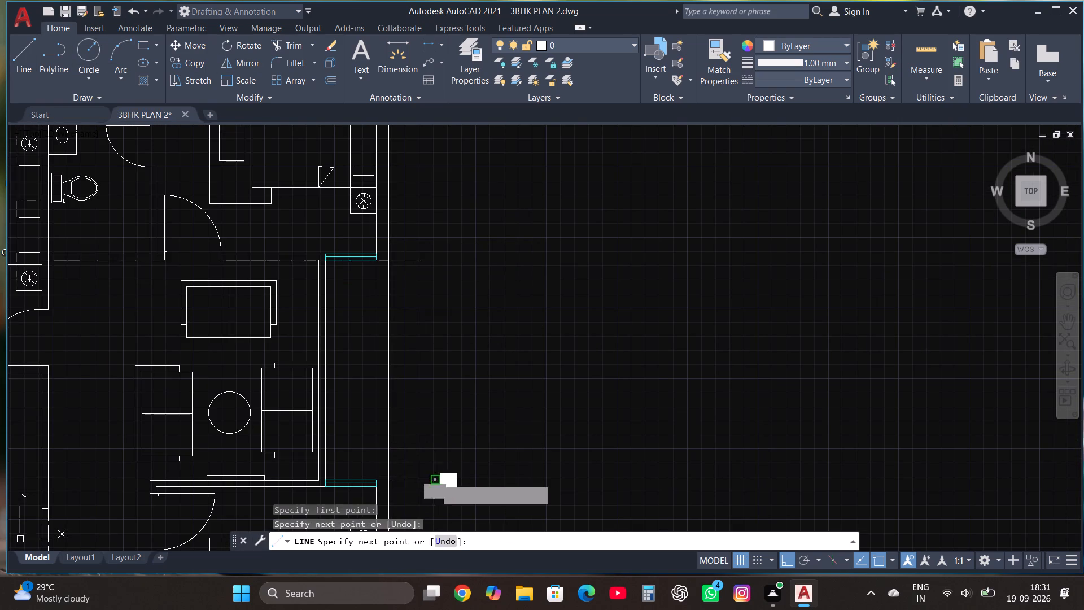
key(Escape)
Trim both horizontal lines back to the outer face of the east wall.
click(292, 45)
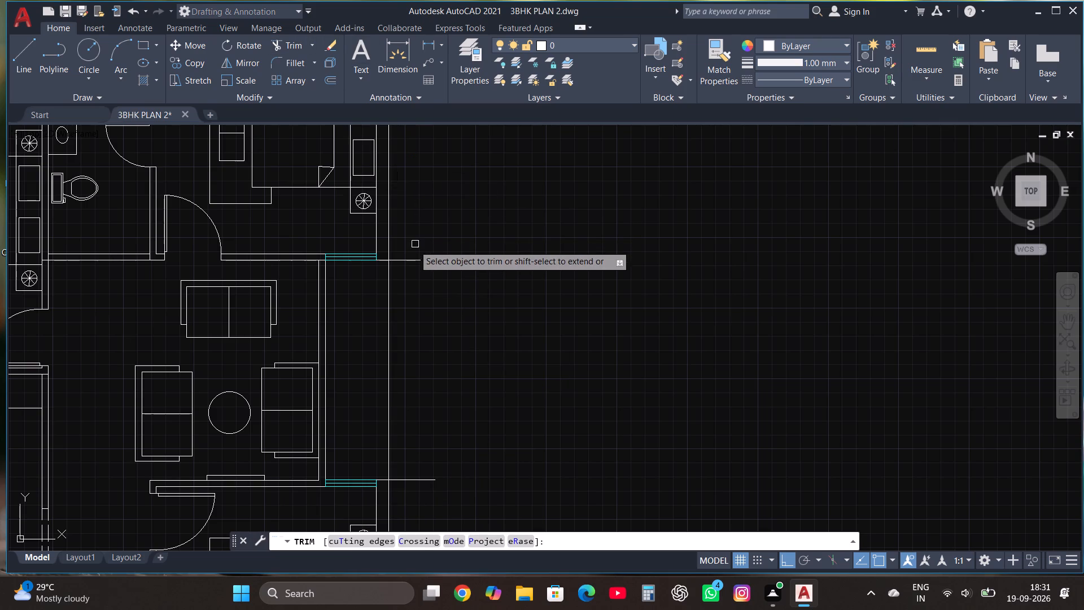
click(414, 247)
click(413, 477)
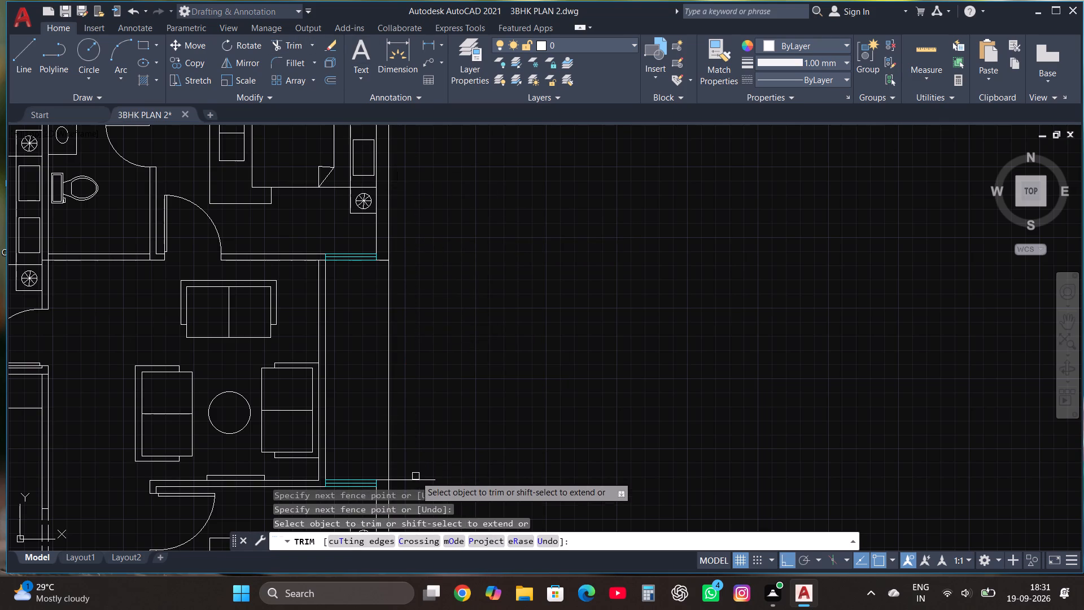
click(416, 476)
click(416, 482)
key(Escape)
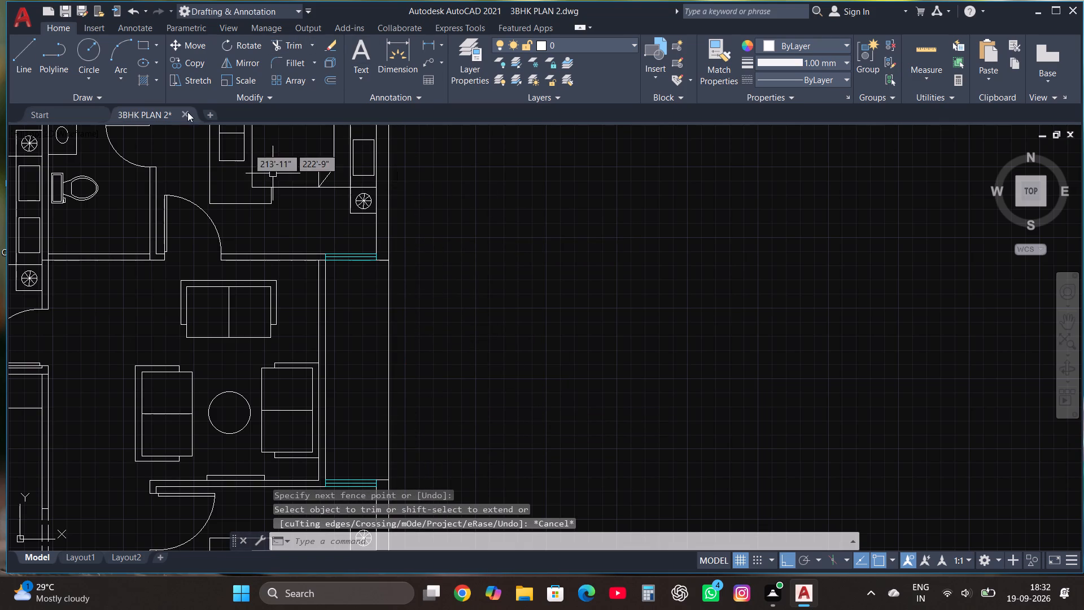
Draw a 13' vertical line joining the midpoints of the two short wall-end lines along the east wall.
click(24, 46)
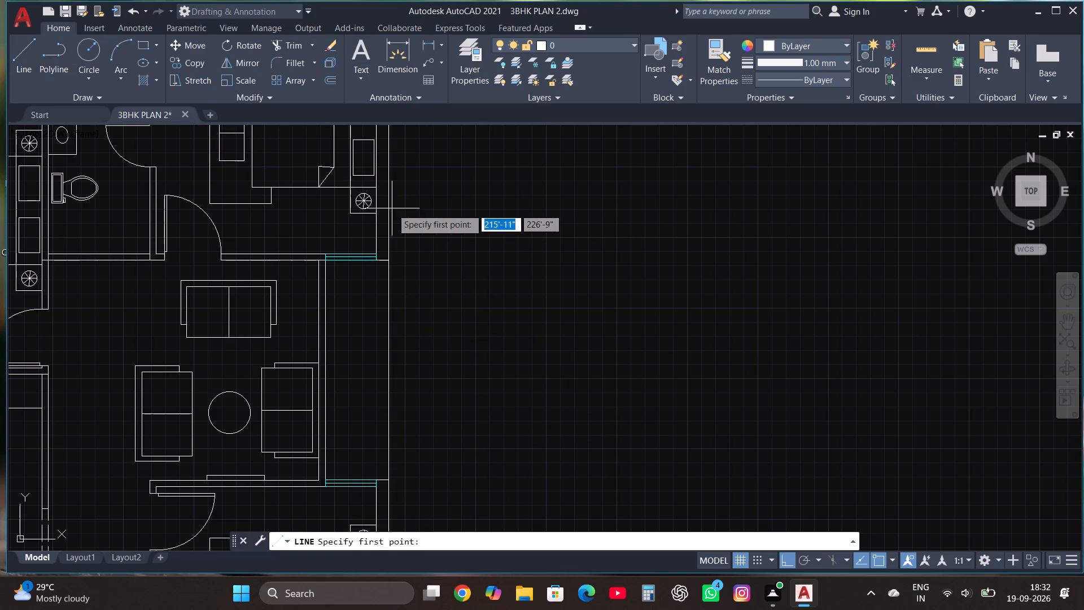
scroll(383, 246, up, 3)
click(375, 306)
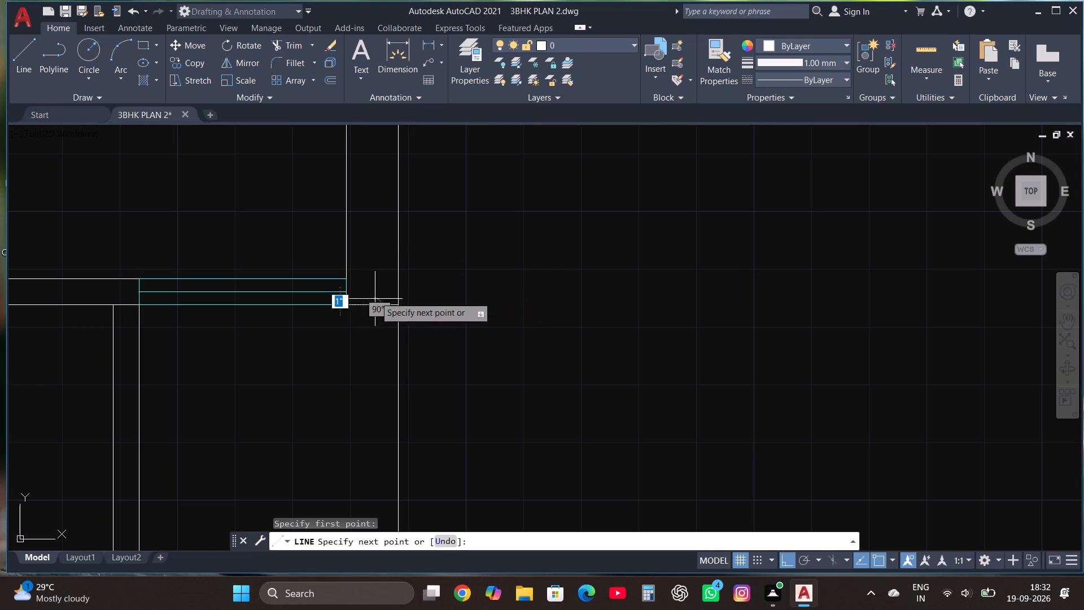
scroll(373, 272, down, 3)
scroll(374, 404, down, 3)
scroll(371, 435, up, 4)
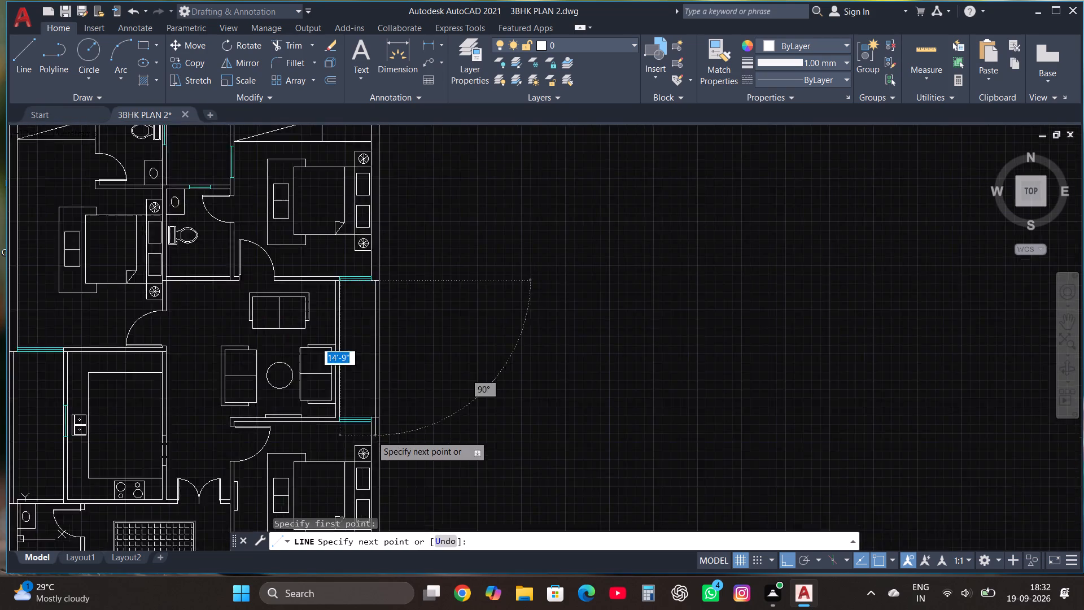
scroll(381, 408, up, 4)
click(368, 406)
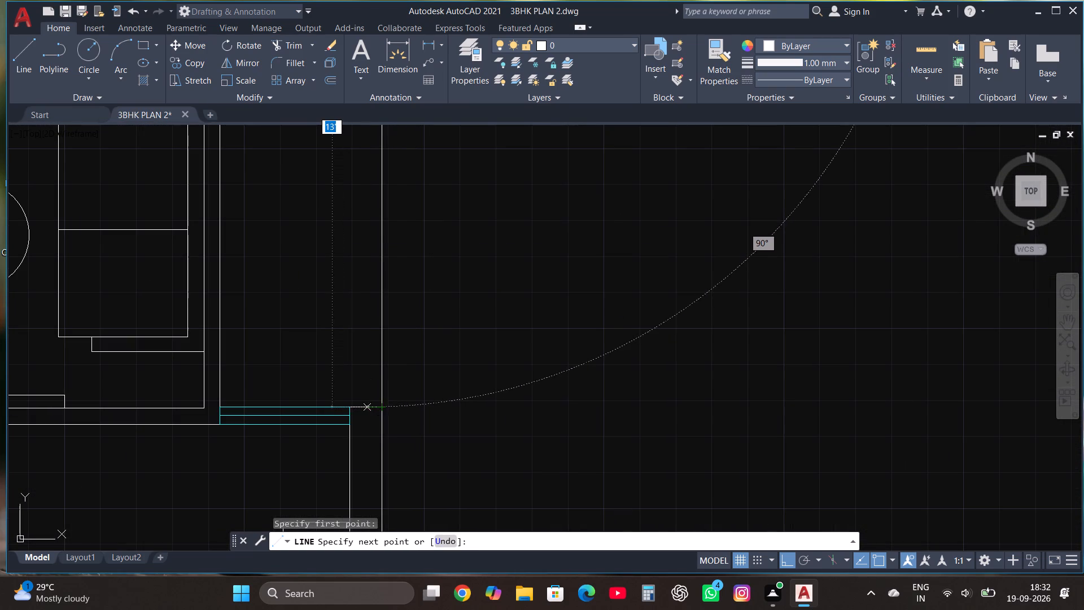
key(Escape)
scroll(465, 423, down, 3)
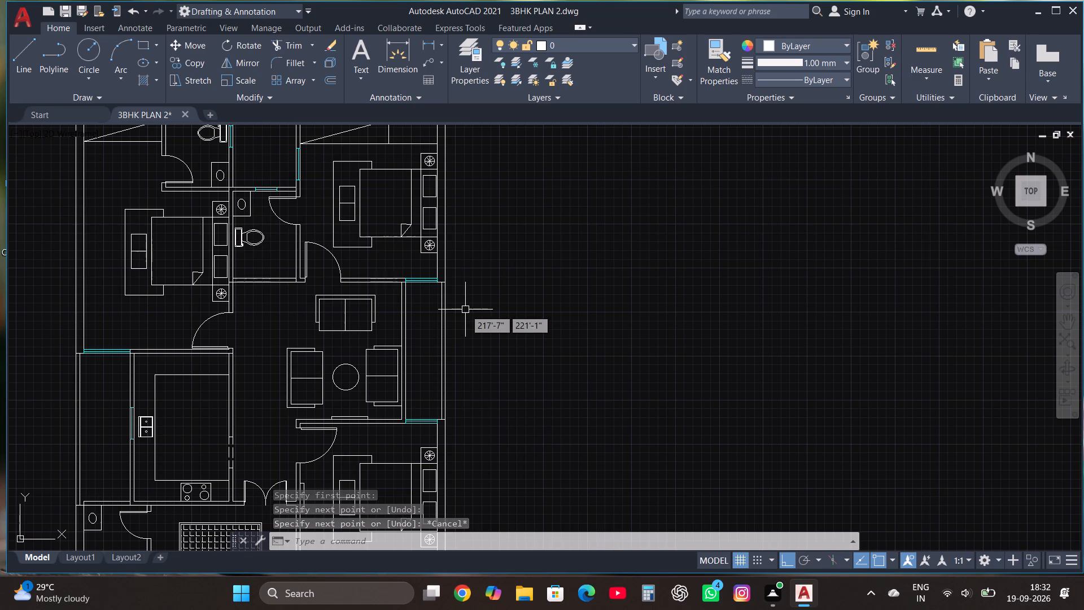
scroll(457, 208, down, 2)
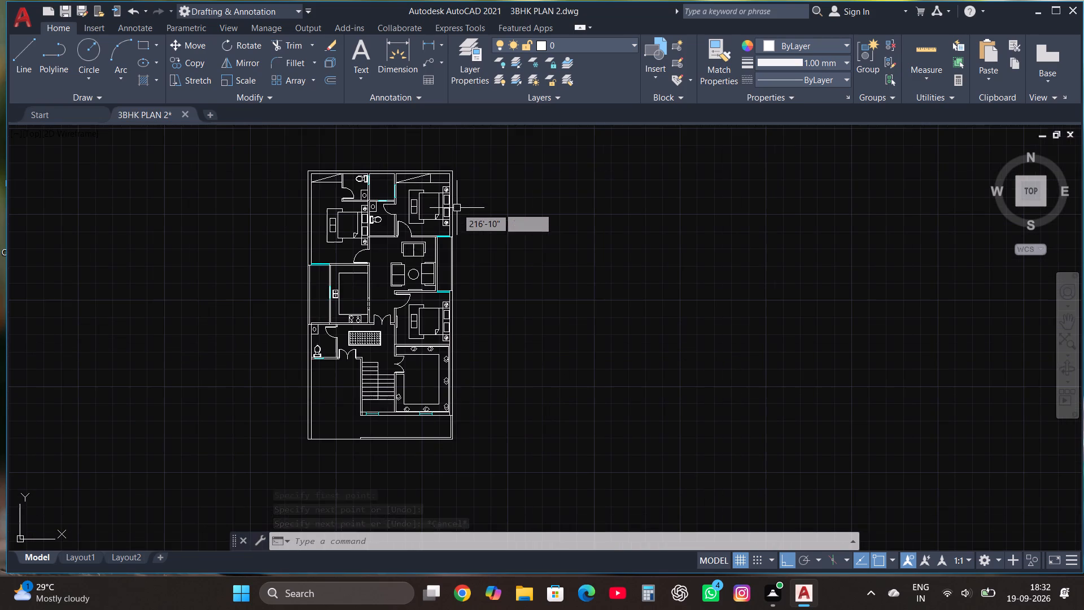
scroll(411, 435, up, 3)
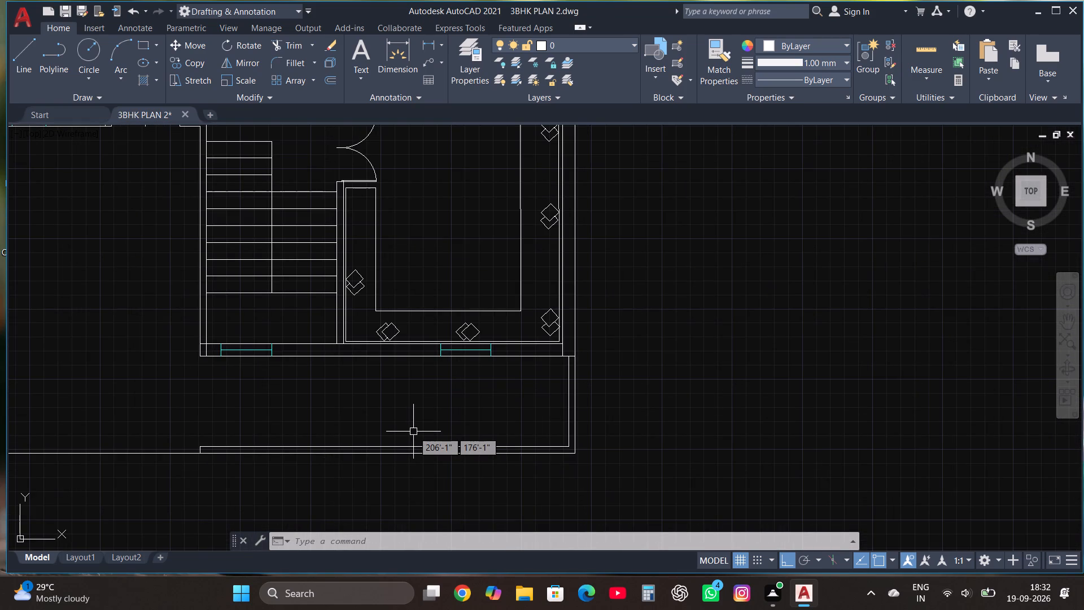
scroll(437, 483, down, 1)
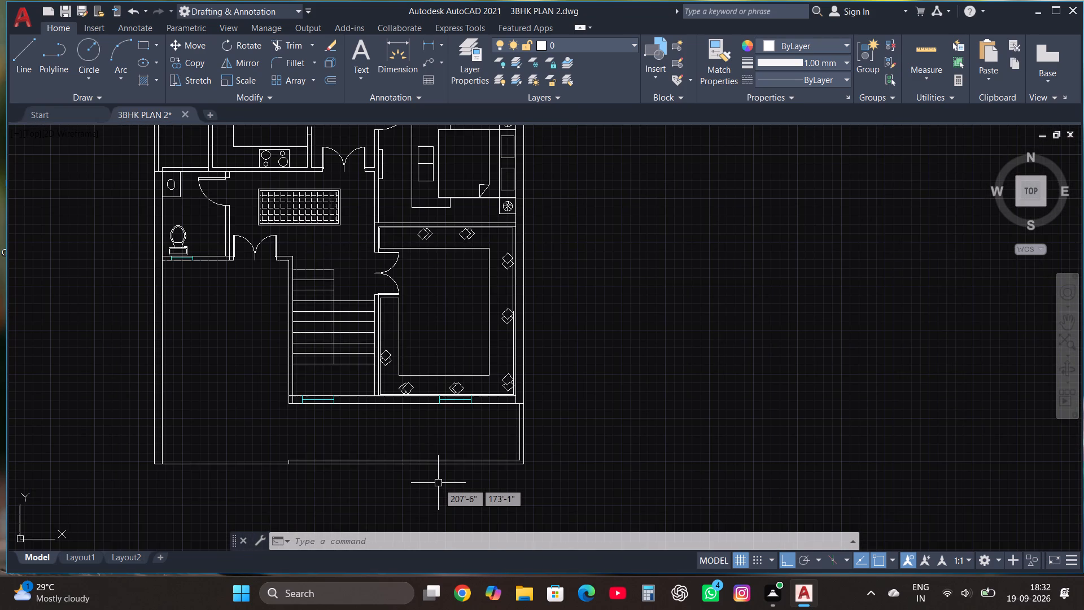
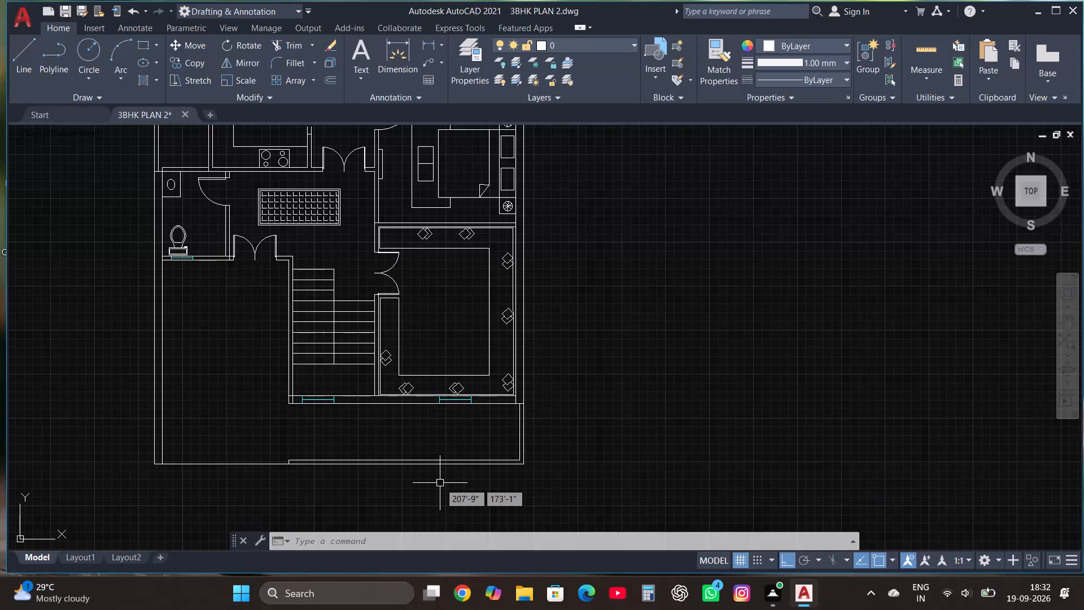
Select all door blocks in the plan using Select Similar and assign them to the DOOR layer.
scroll(440, 483, down, 1)
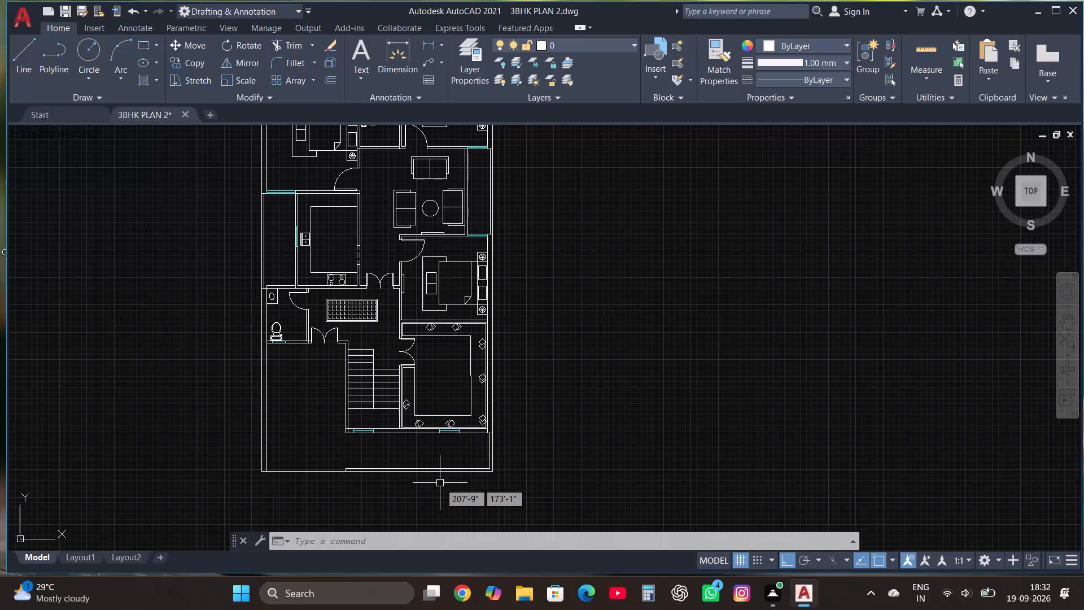
scroll(440, 483, down, 1)
scroll(392, 221, up, 1)
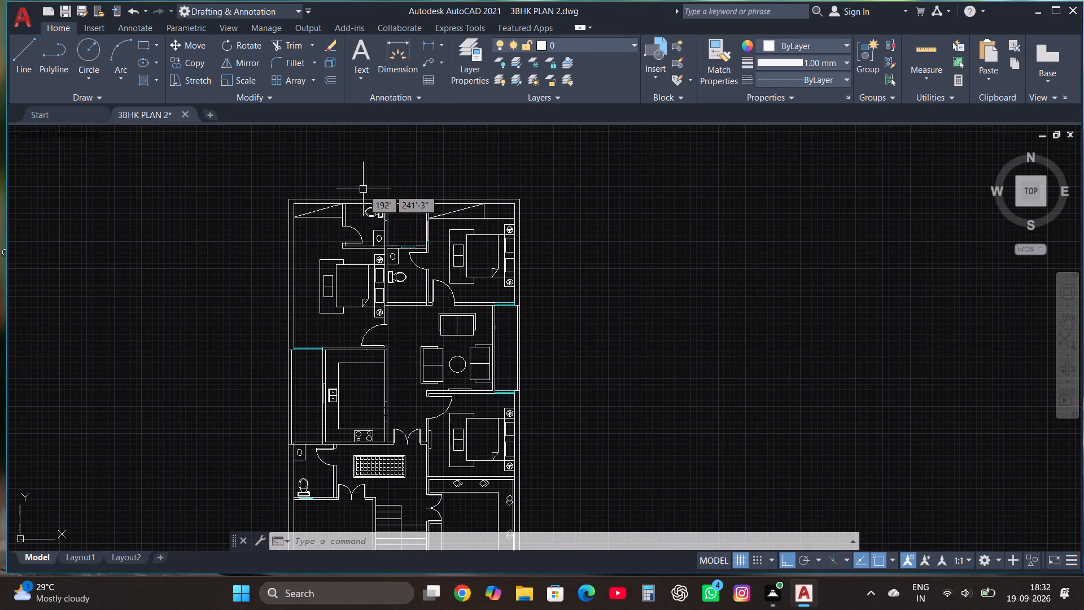
click(356, 232)
right_click(356, 232)
right_click(356, 232)
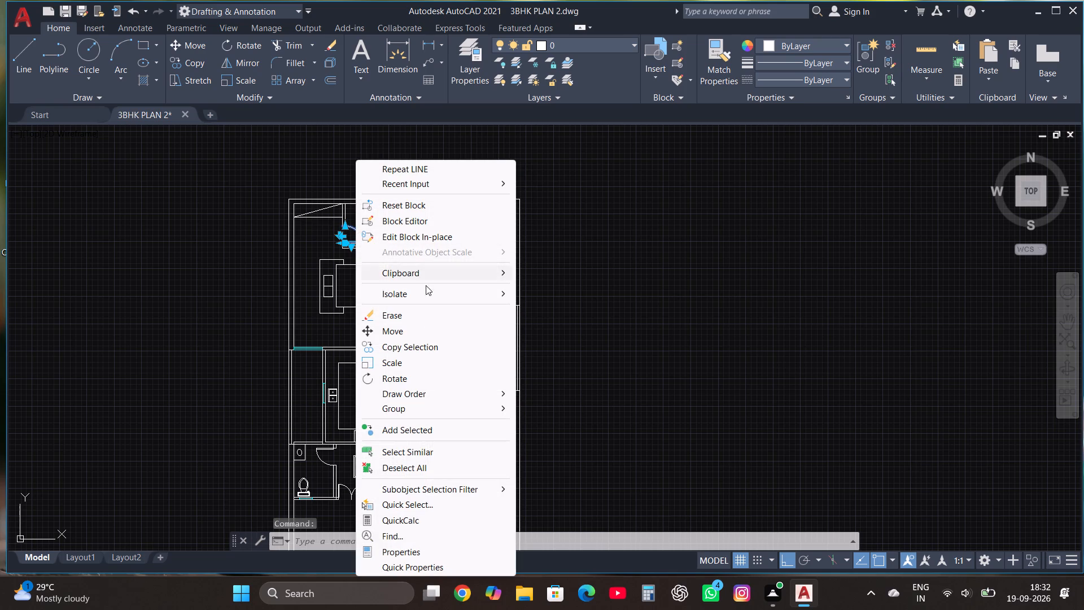
click(413, 457)
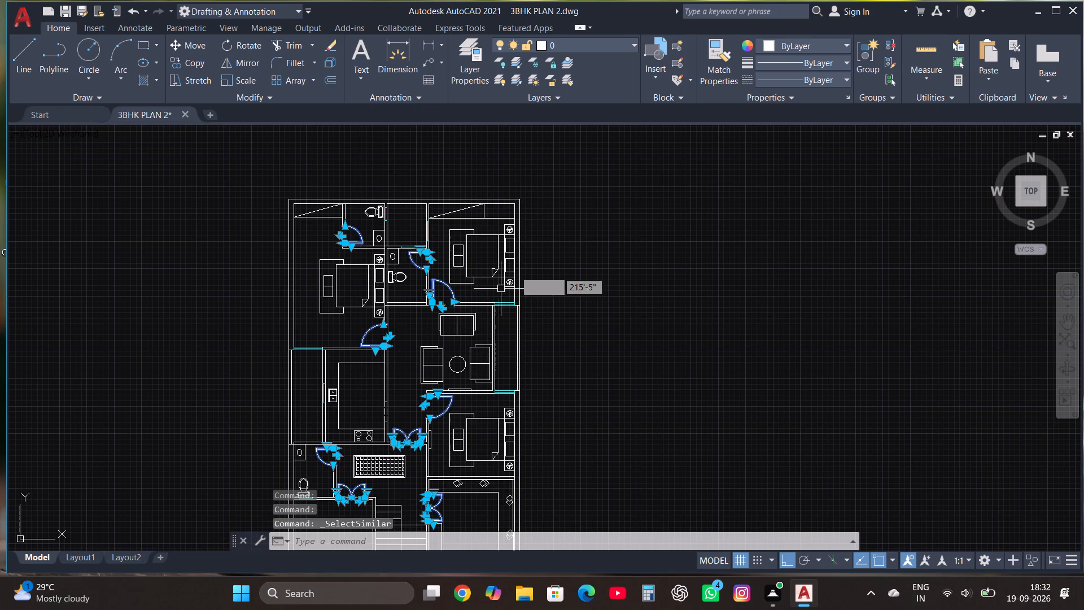
click(569, 46)
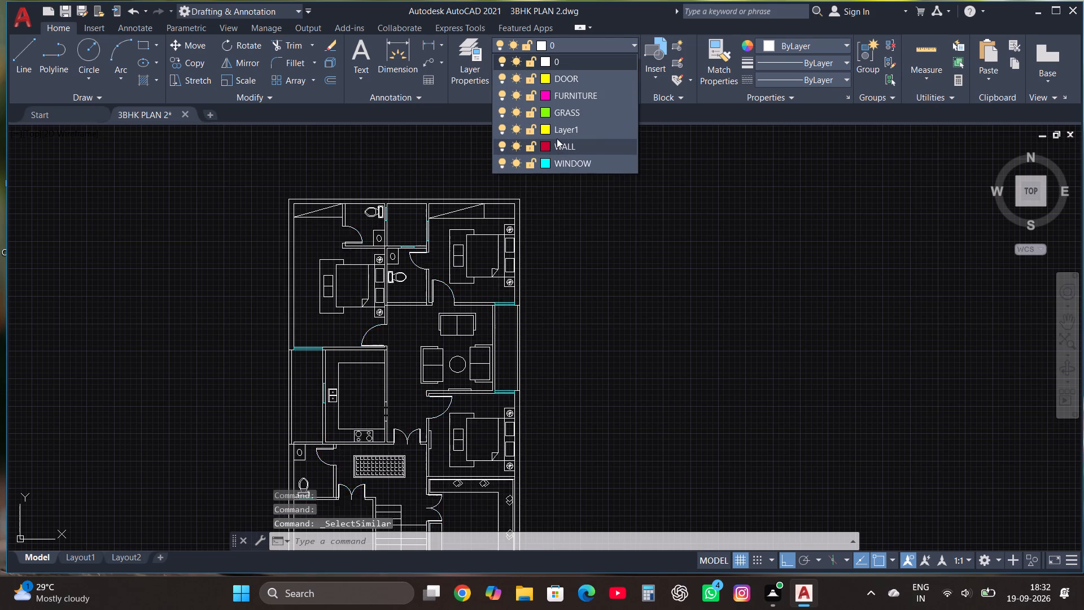
click(570, 79)
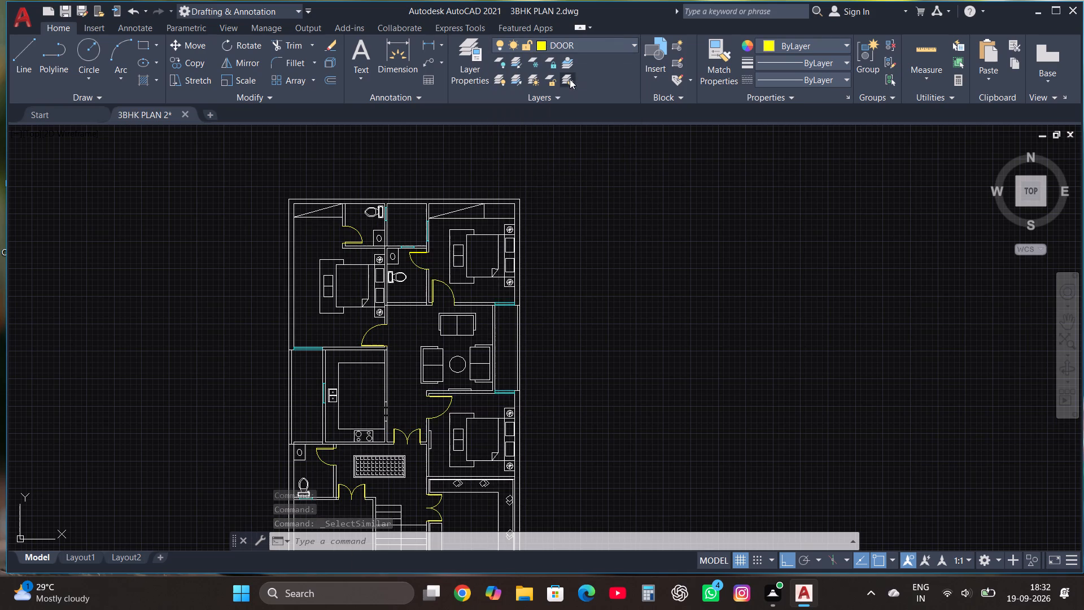
key(Escape)
click(582, 38)
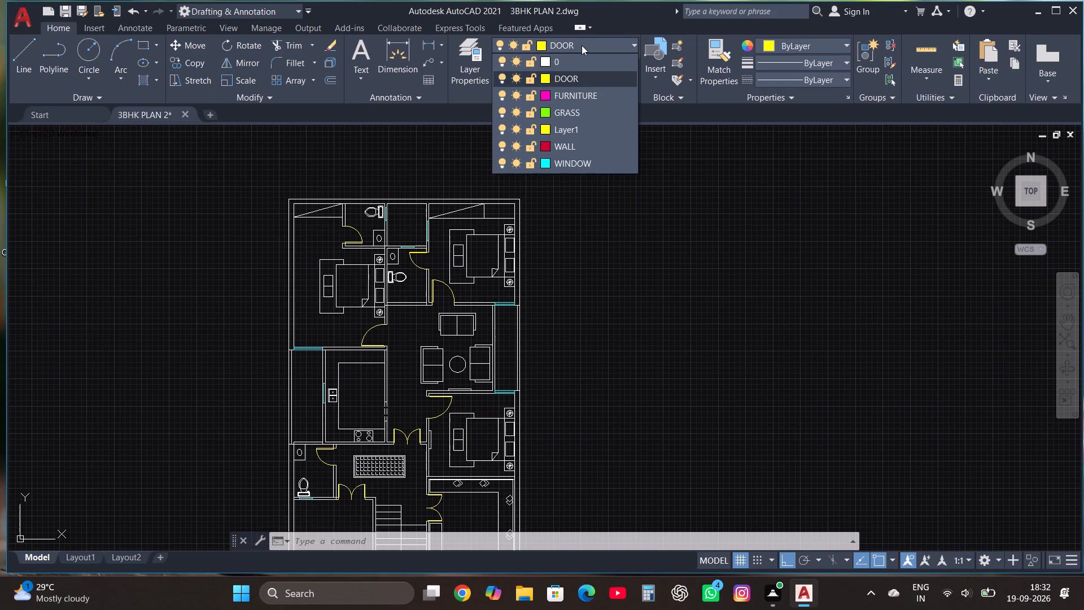
key(Escape)
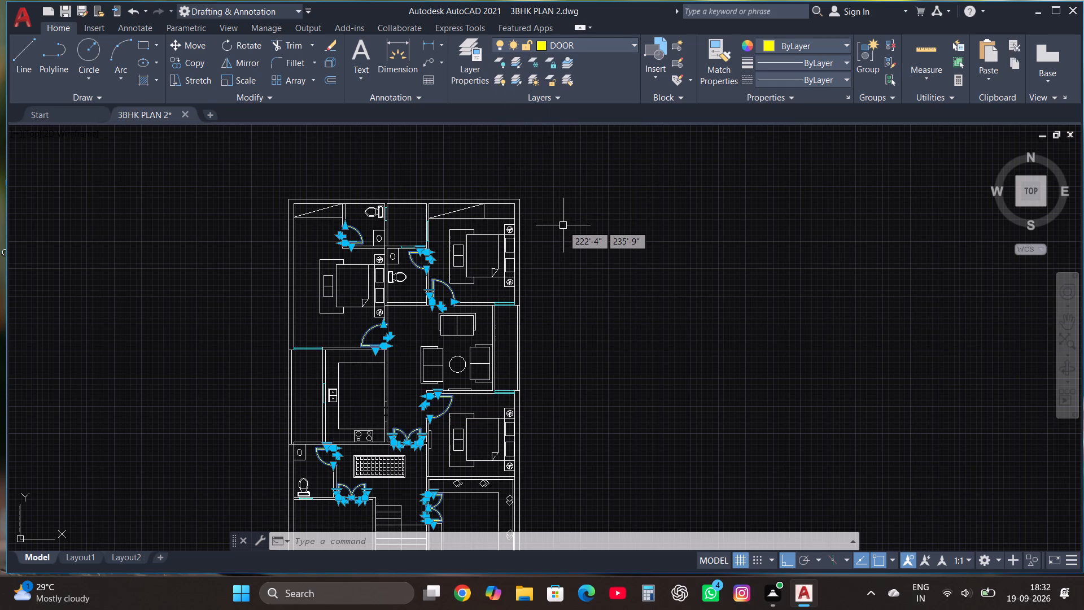
key(Escape)
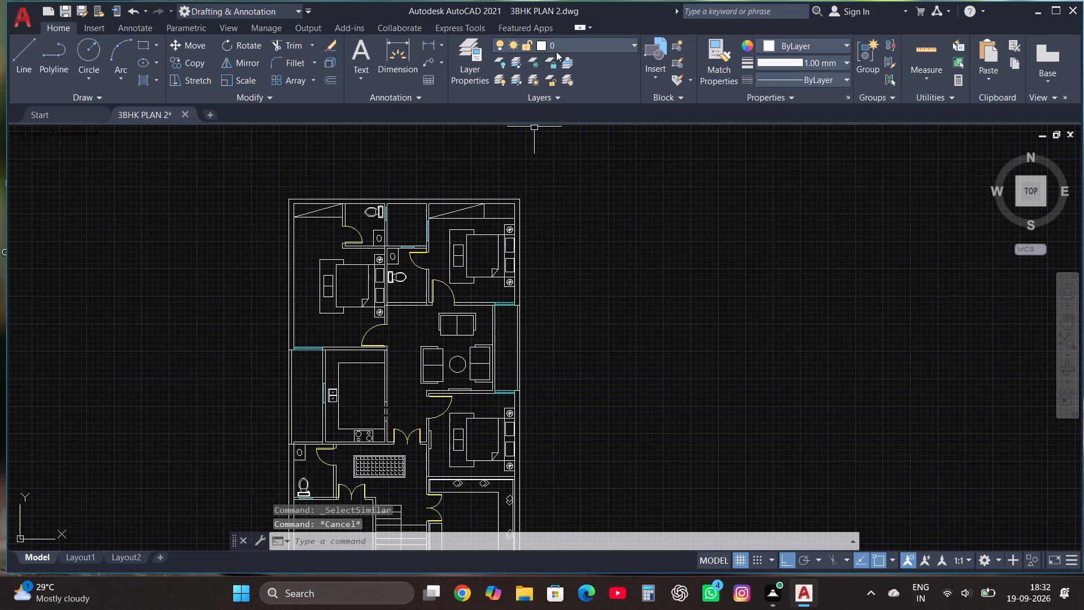
Assign the bed, rug, bench and side tables in the upper-left bedroom to the FURNITURE layer.
scroll(324, 295, up, 3)
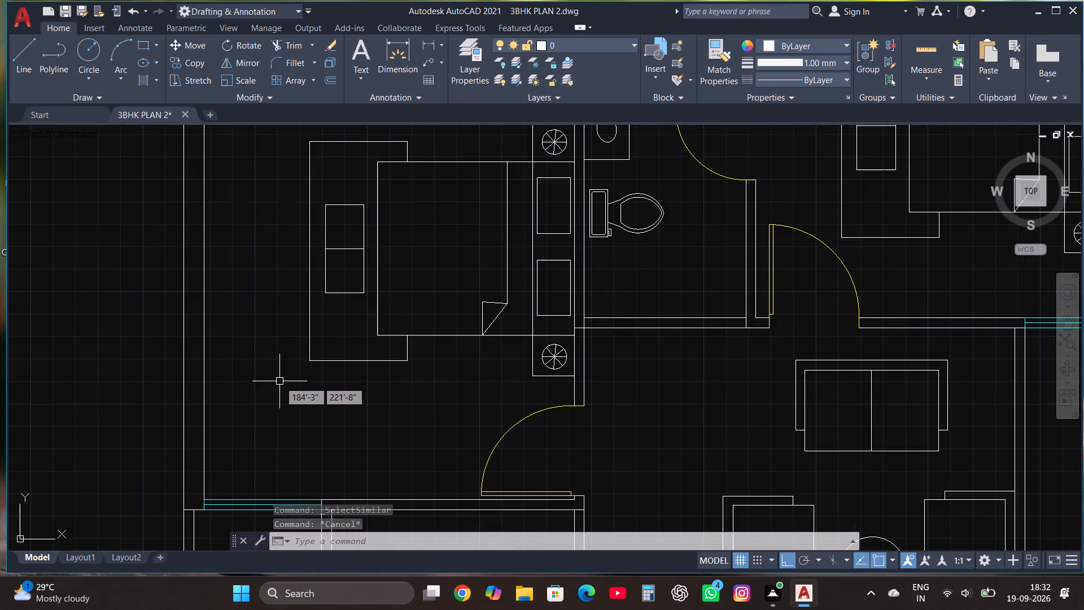
click(279, 381)
scroll(397, 277, down, 2)
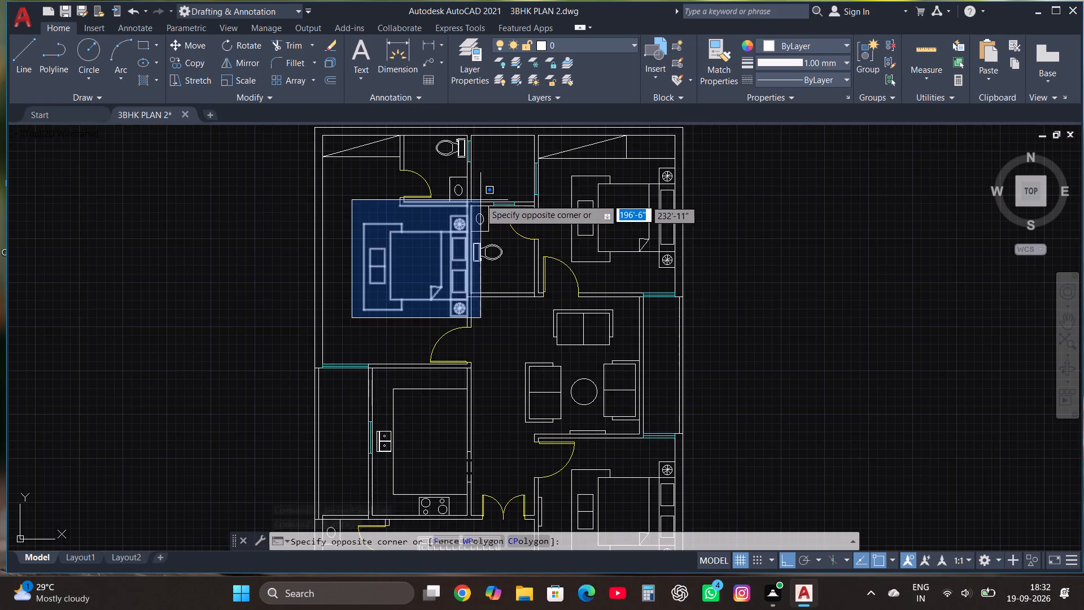
scroll(480, 198, up, 1)
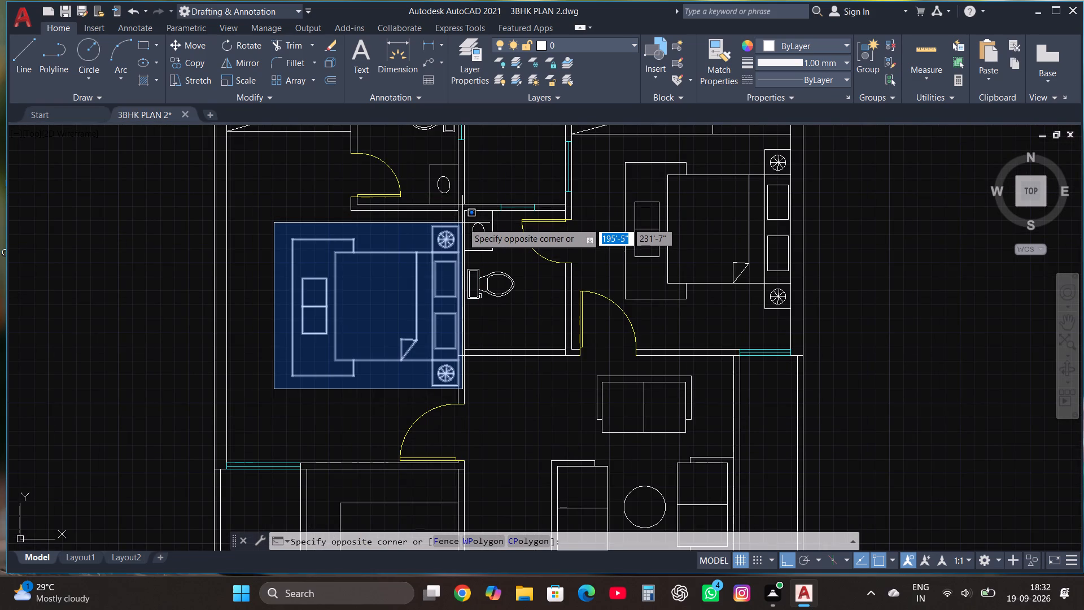
click(462, 223)
click(582, 43)
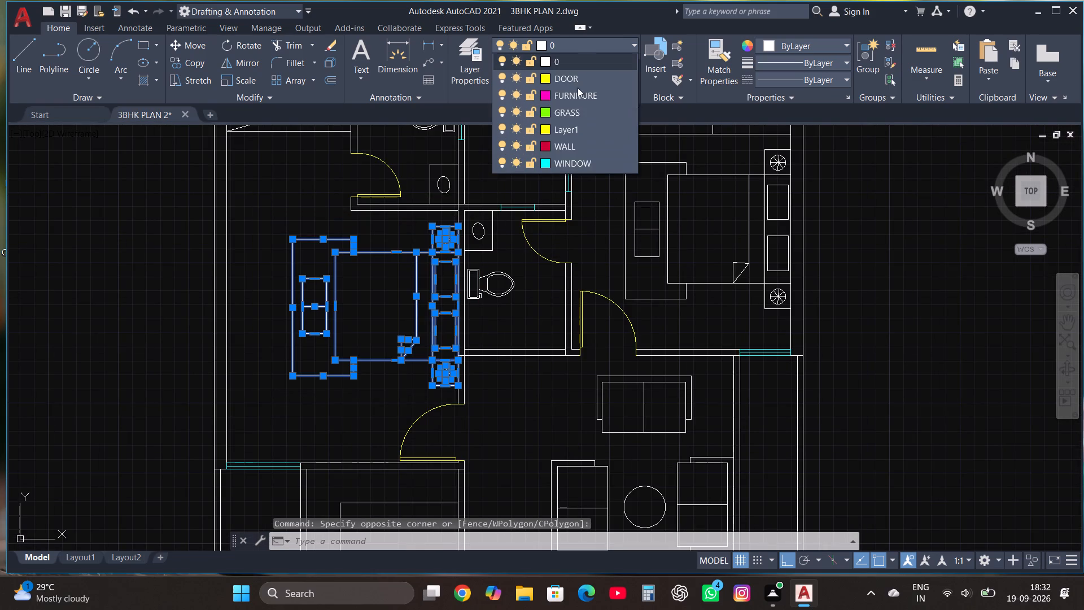
click(576, 94)
key(Escape)
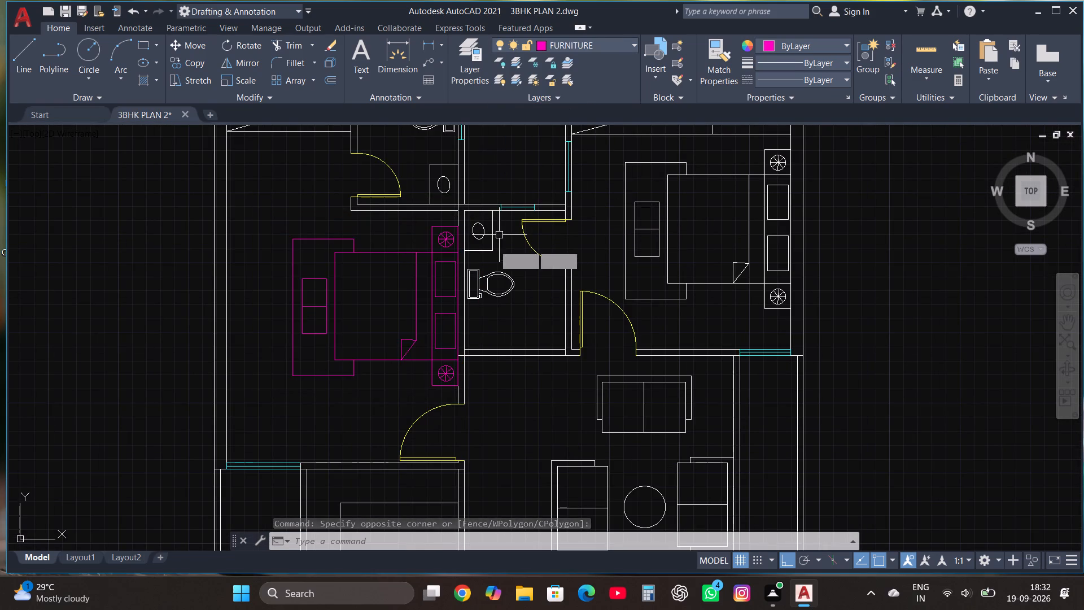
With layer 0 current, draw a wall line behind the upper-left bedroom's bed, spanning both side tables.
scroll(455, 297, up, 1)
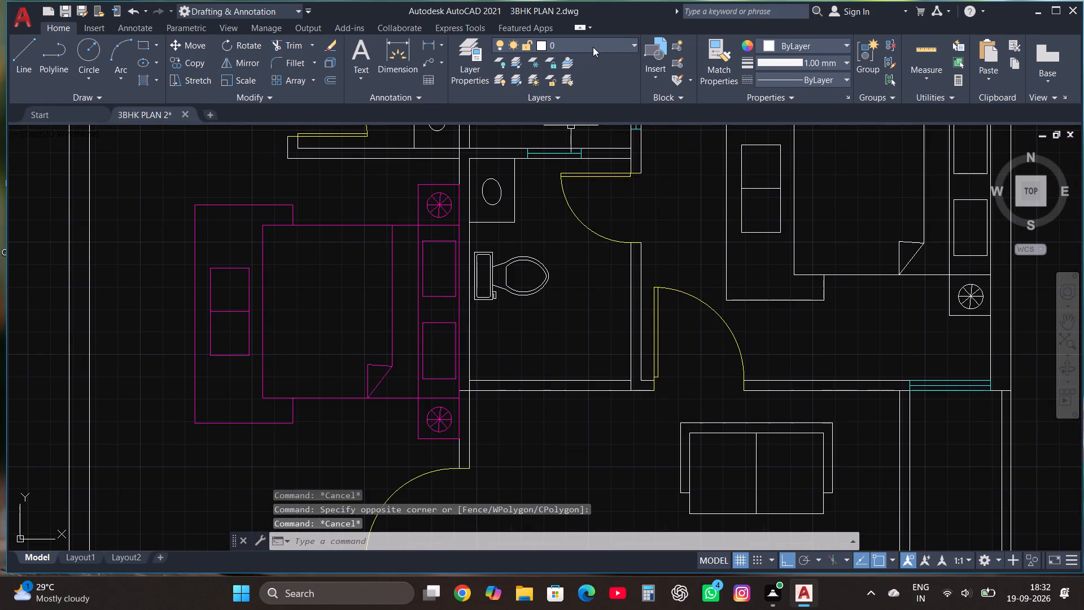
click(593, 46)
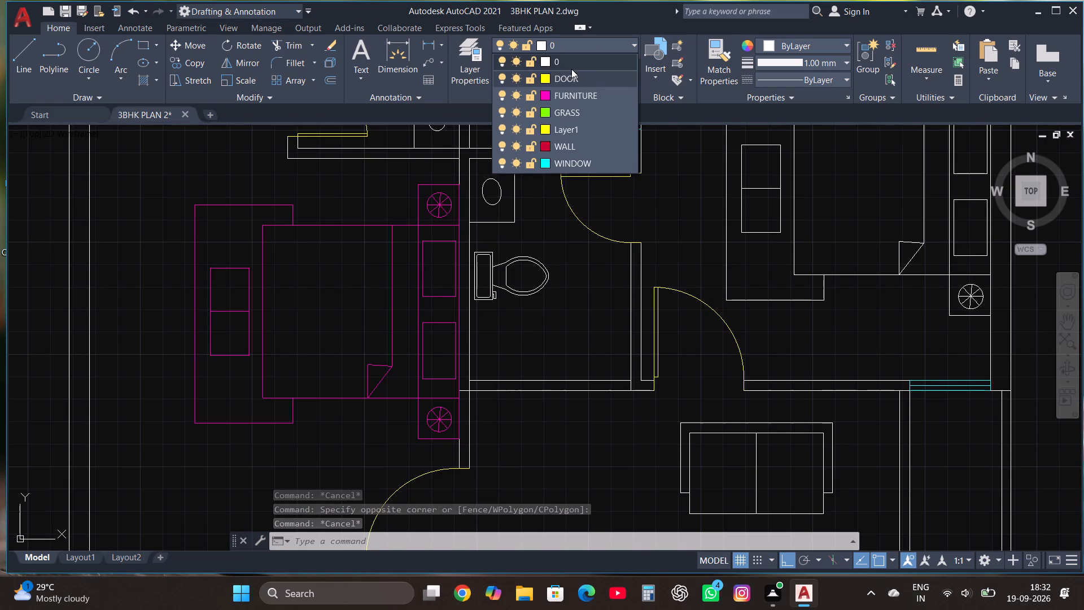
click(571, 65)
click(28, 59)
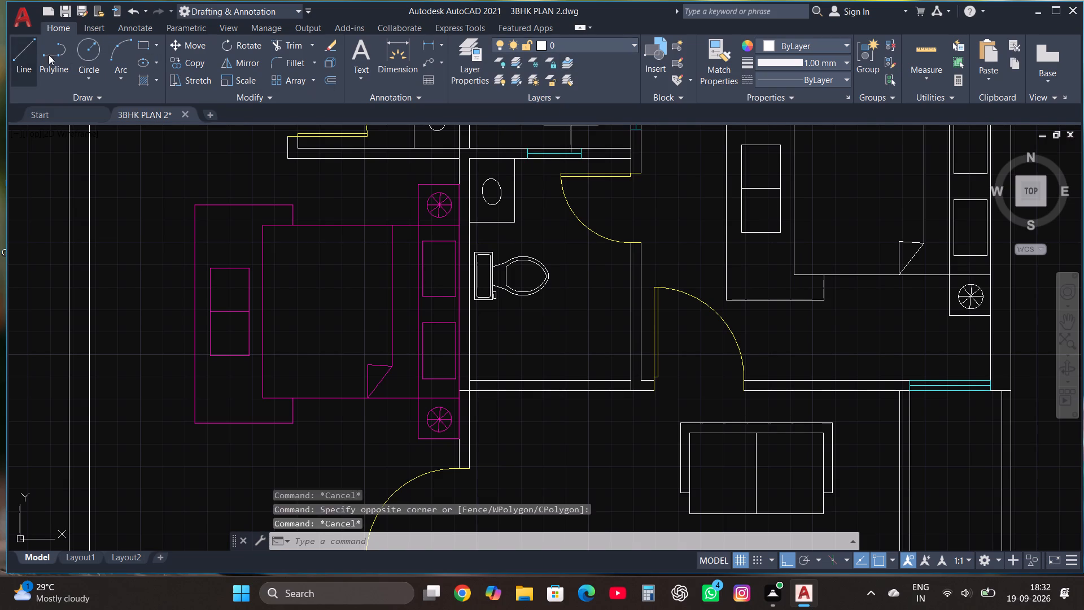
click(458, 184)
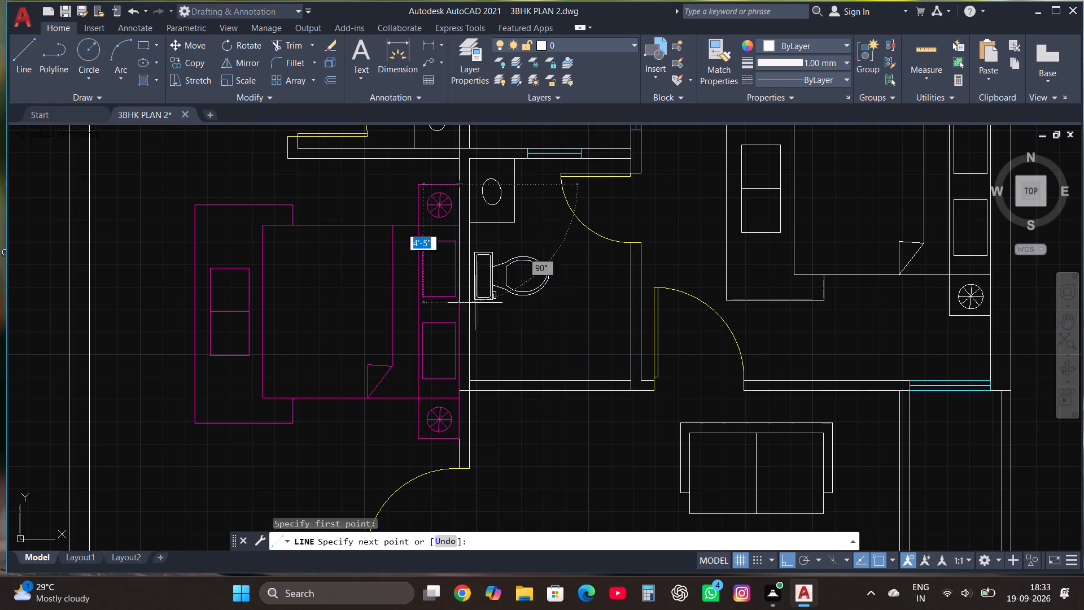
click(460, 438)
key(Escape)
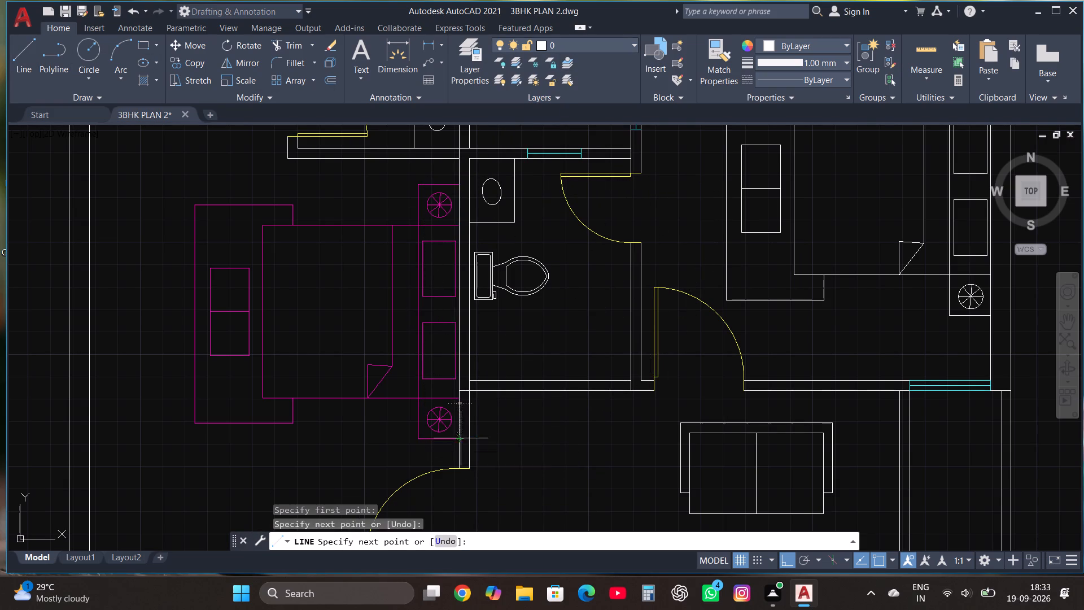
Assign the toilet in the top bathroom attached to the upper-left bedroom to the FURNITURE layer.
scroll(496, 480, down, 1)
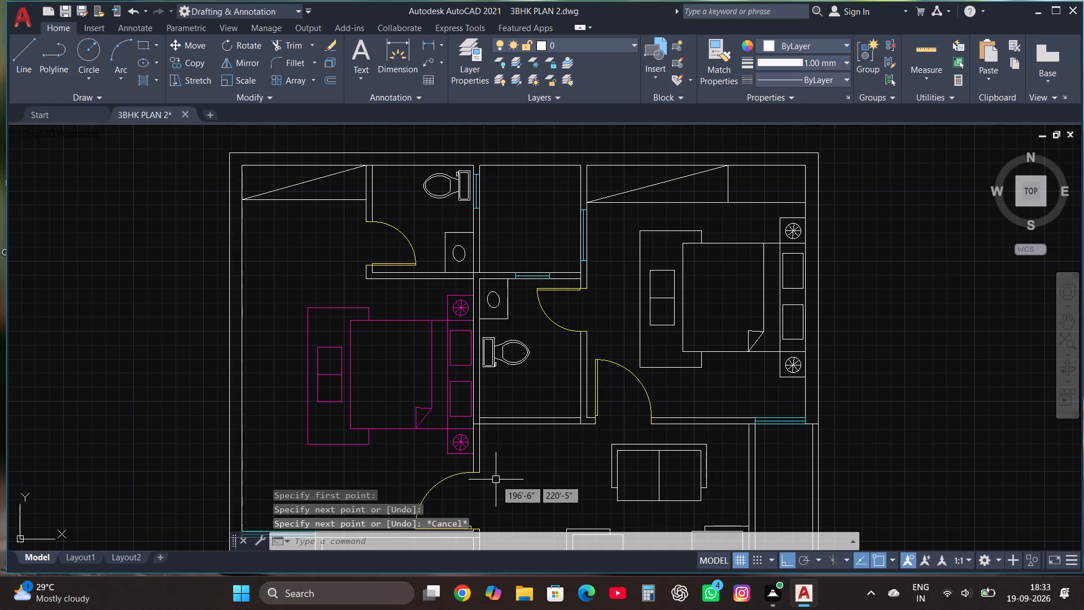
scroll(494, 420, down, 1)
scroll(457, 295, up, 2)
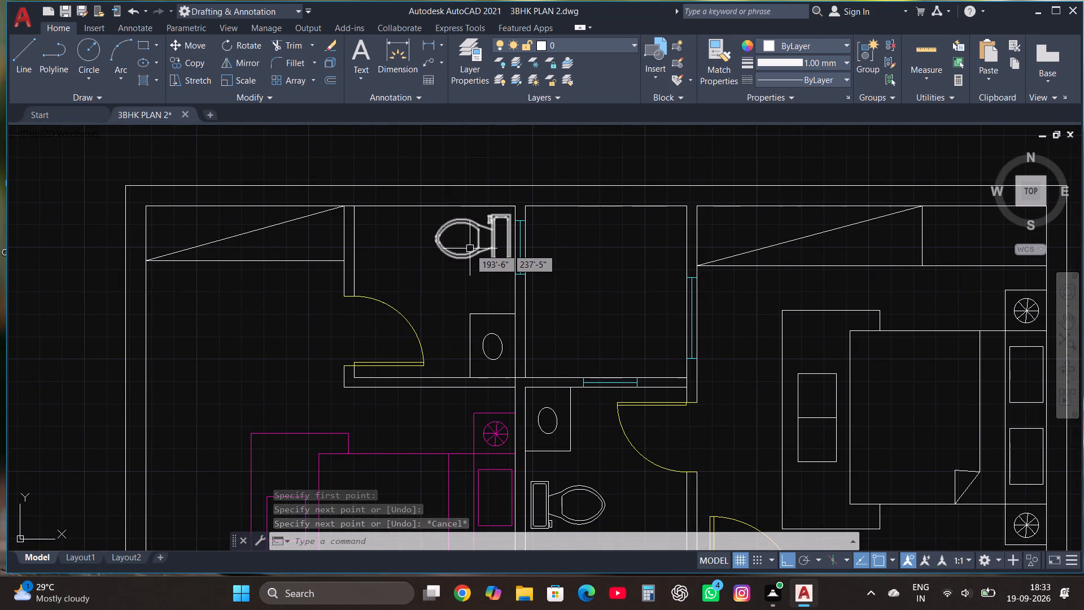
click(475, 254)
right_click(475, 254)
key(Escape)
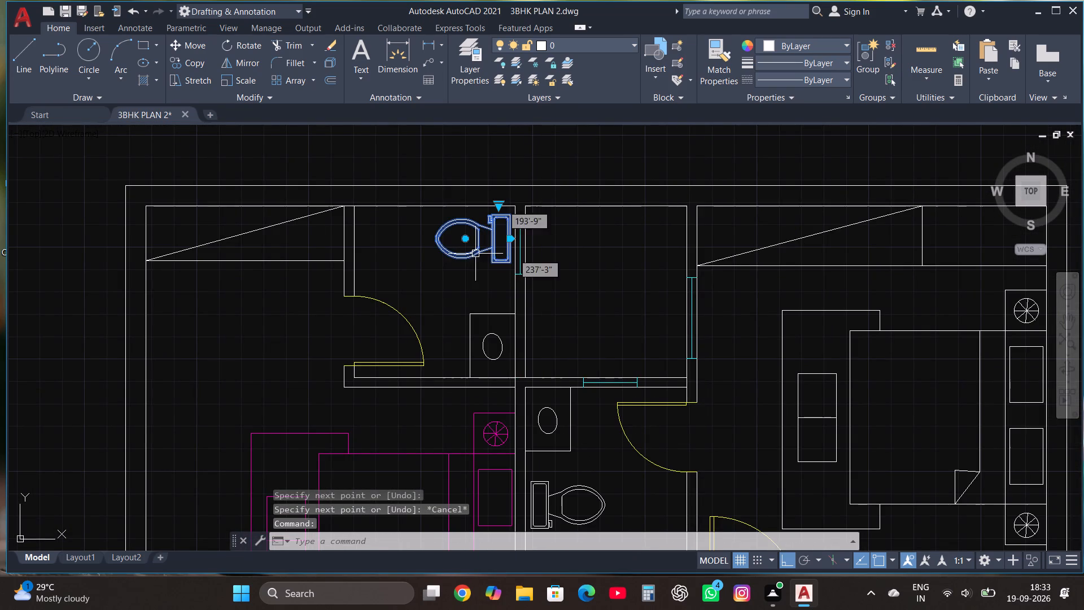
click(584, 45)
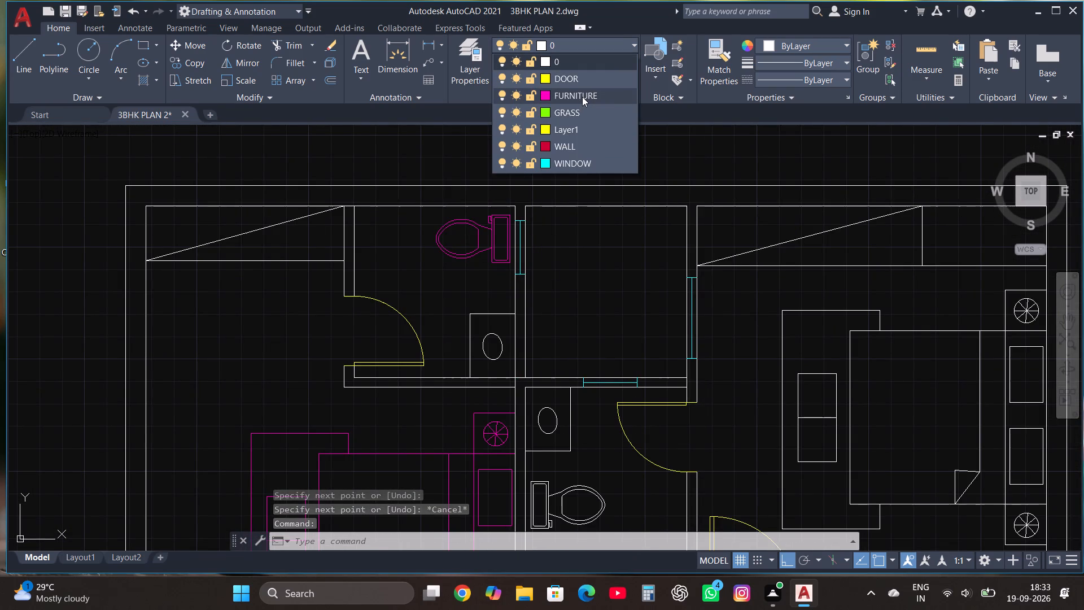
click(582, 97)
key(Escape)
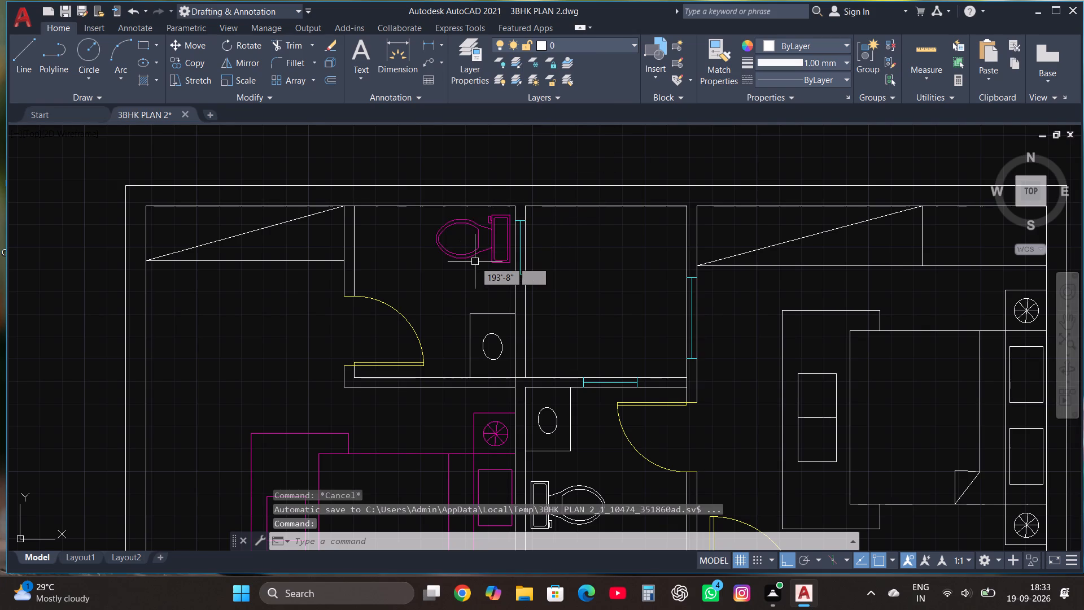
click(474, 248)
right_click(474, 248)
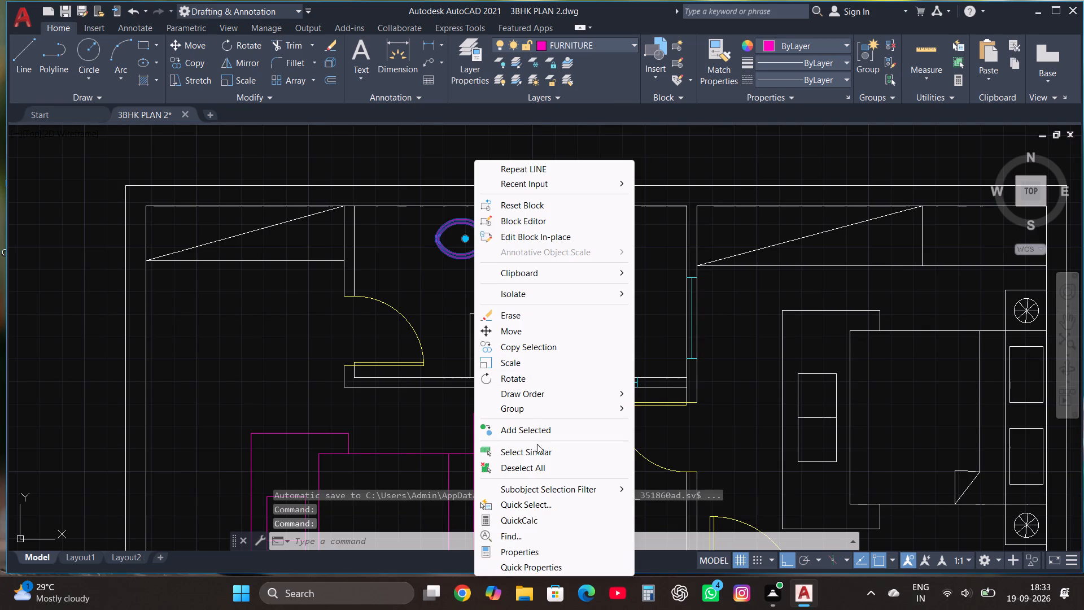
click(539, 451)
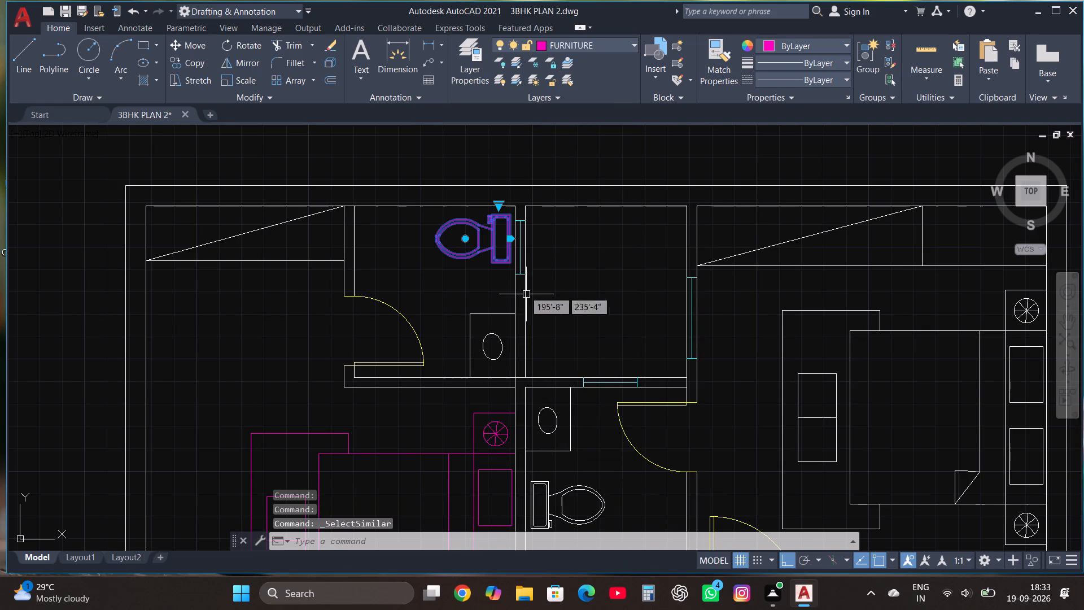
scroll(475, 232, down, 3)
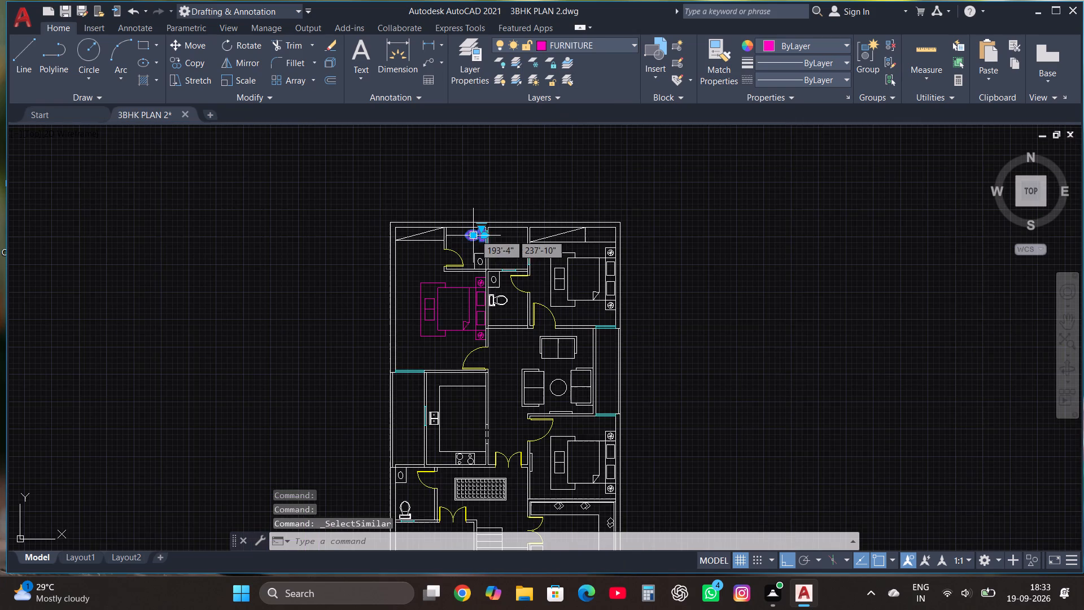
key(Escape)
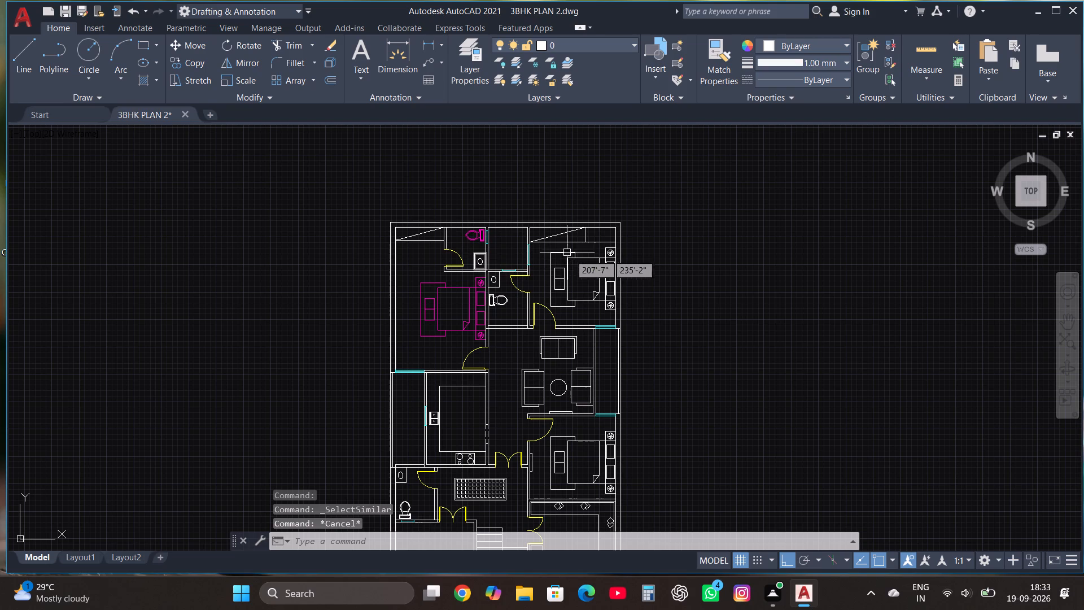
Select the toilets in the middle and lower-left bathrooms using Select Similar and assign them to the FURNITURE layer.
click(404, 505)
right_click(404, 505)
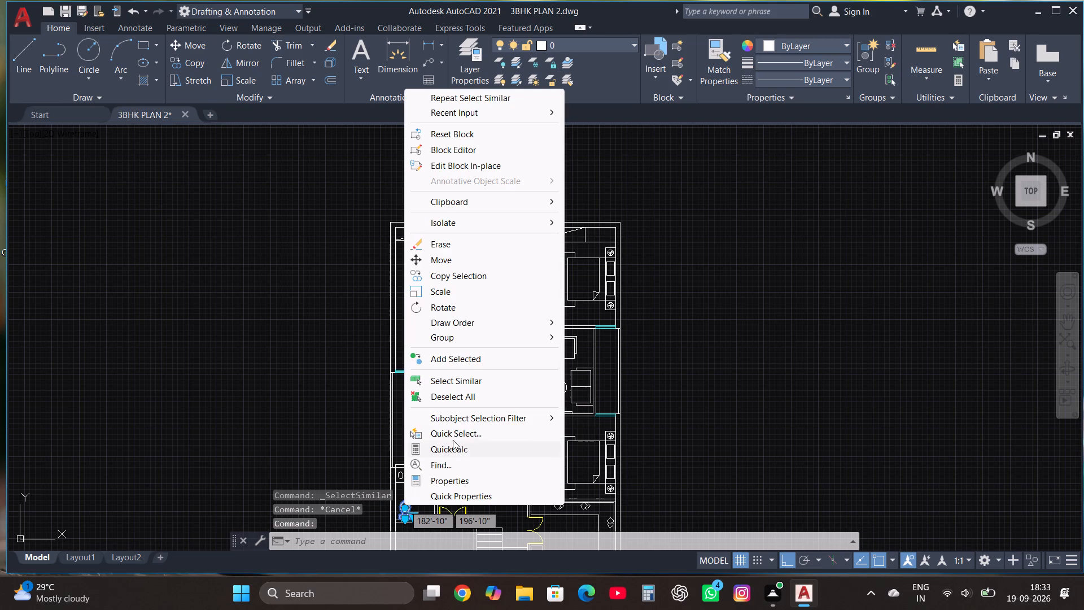
click(473, 382)
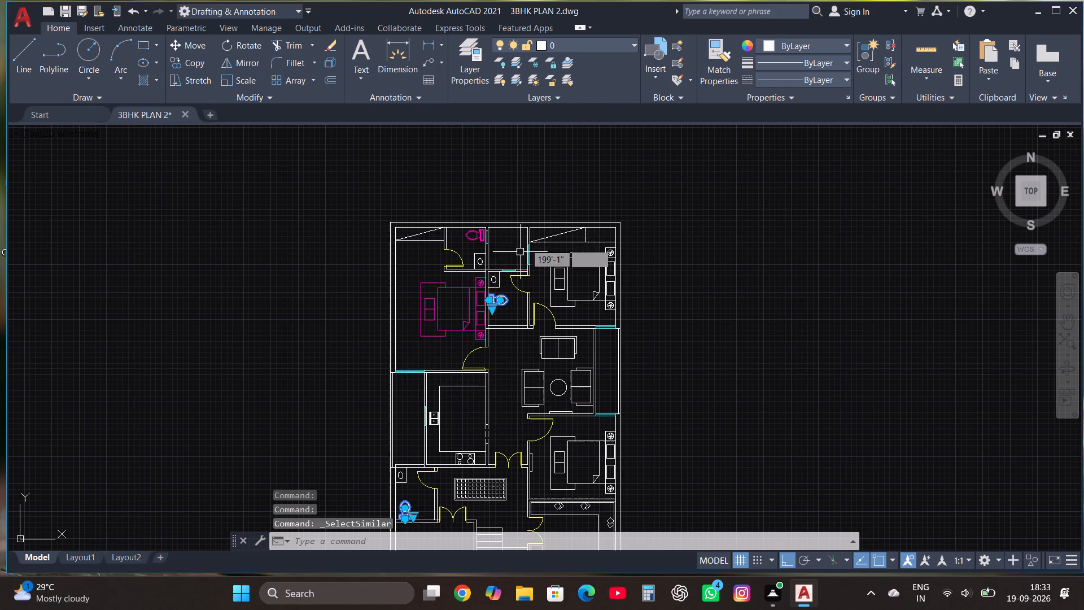
click(561, 45)
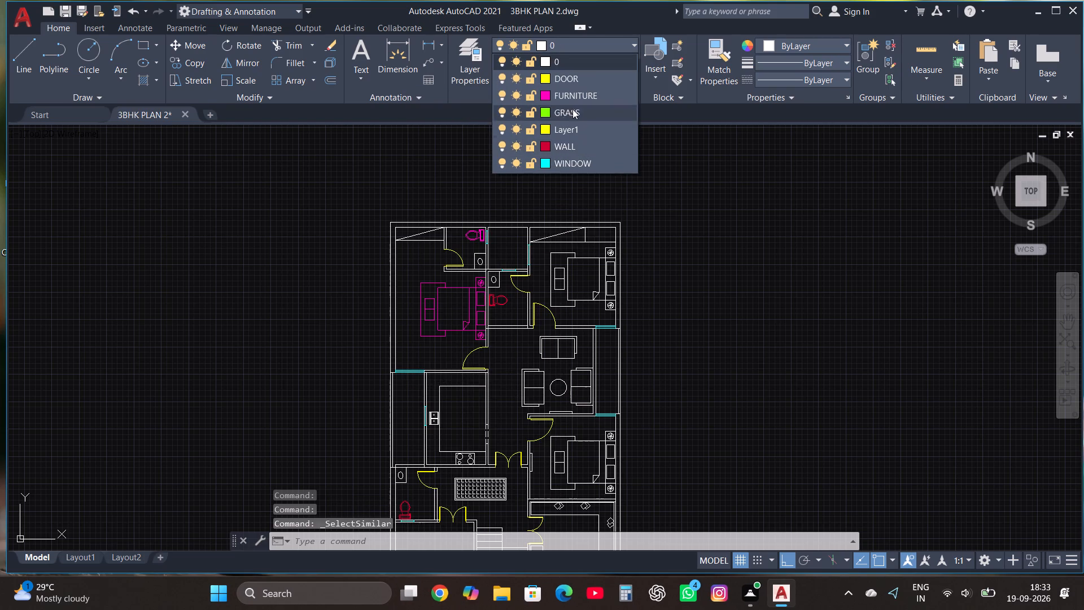
click(572, 96)
key(Escape)
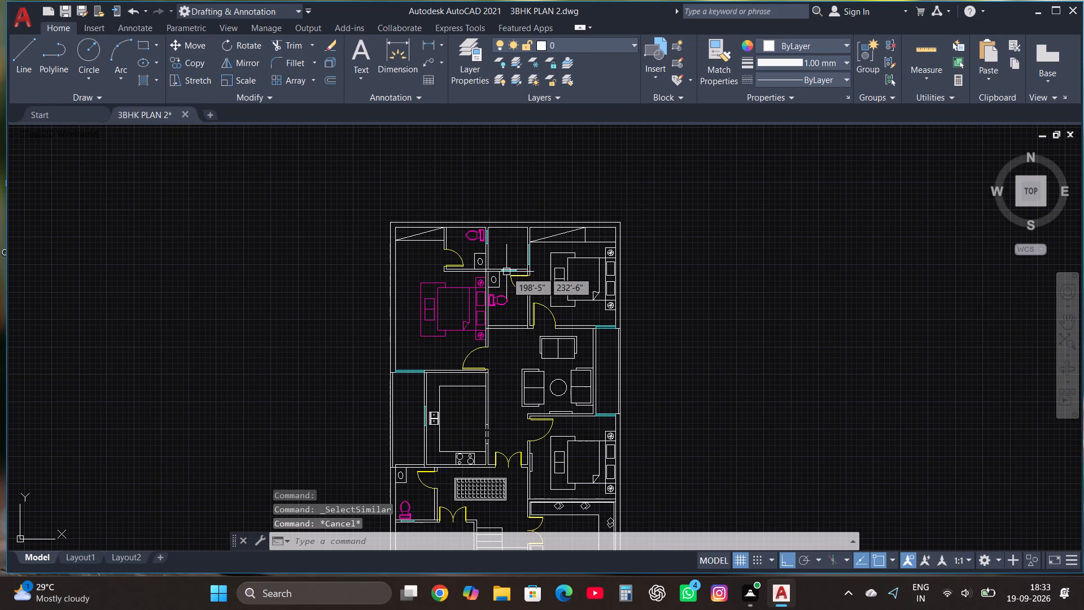
Assign the bed, rug, bench and side tables in the upper-right bedroom to the FURNITURE layer.
scroll(618, 268, up, 3)
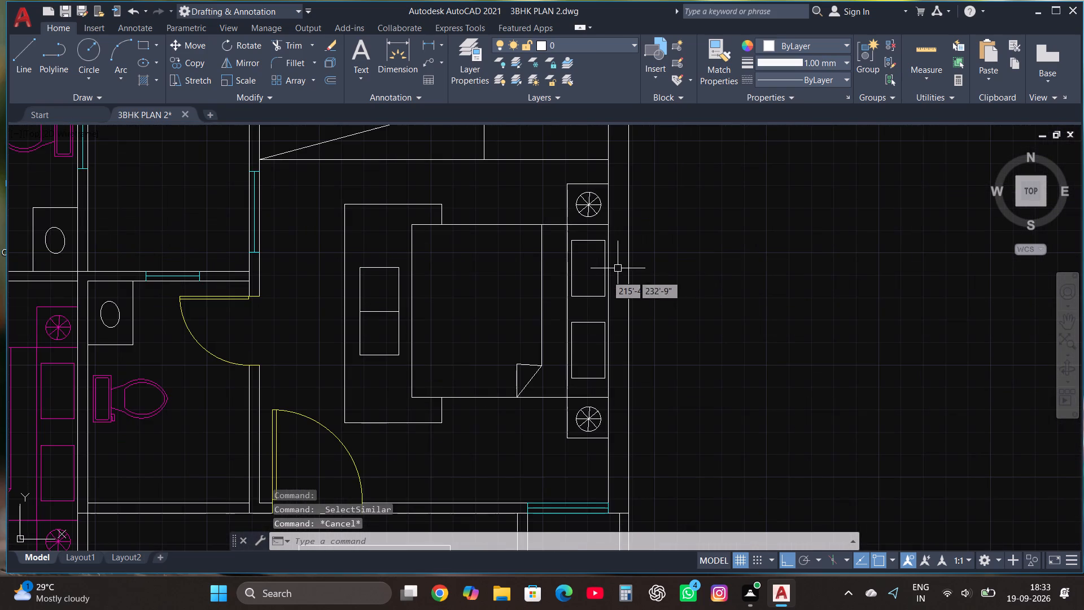
click(314, 469)
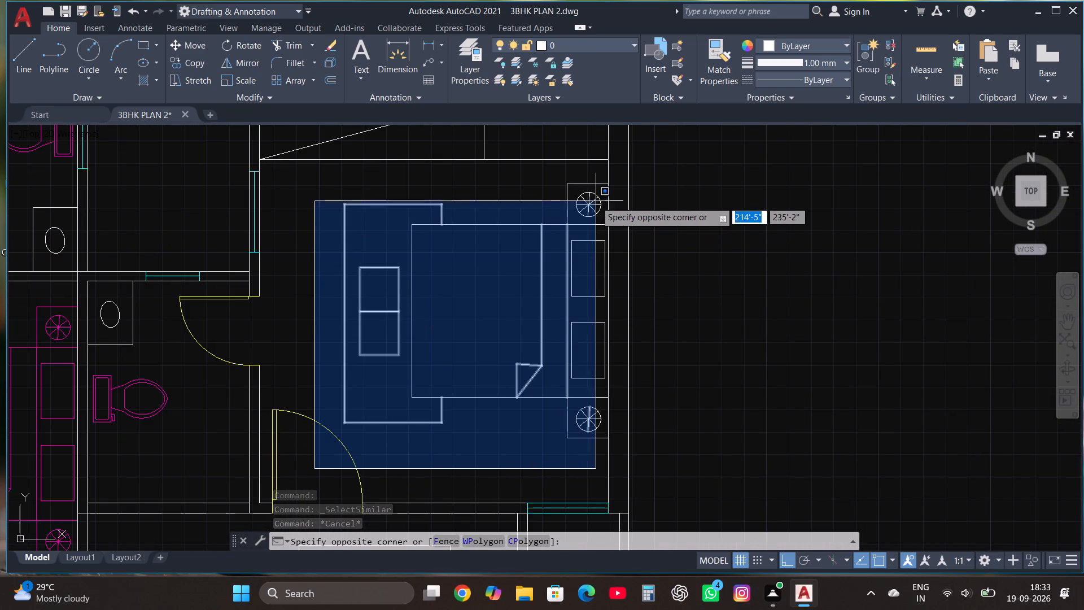
click(611, 180)
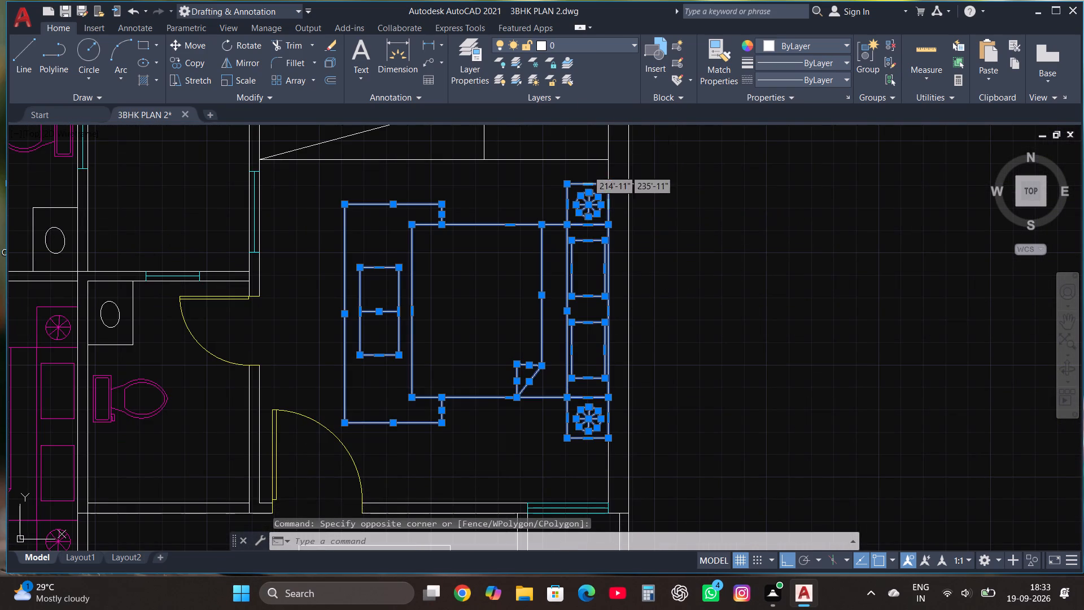
click(598, 41)
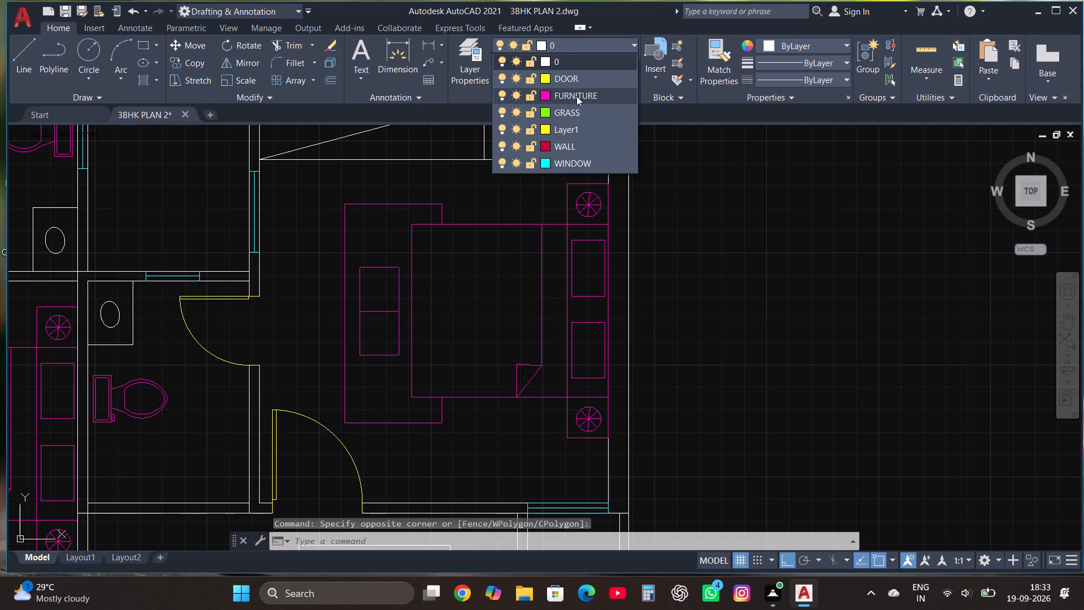
click(576, 96)
key(Escape)
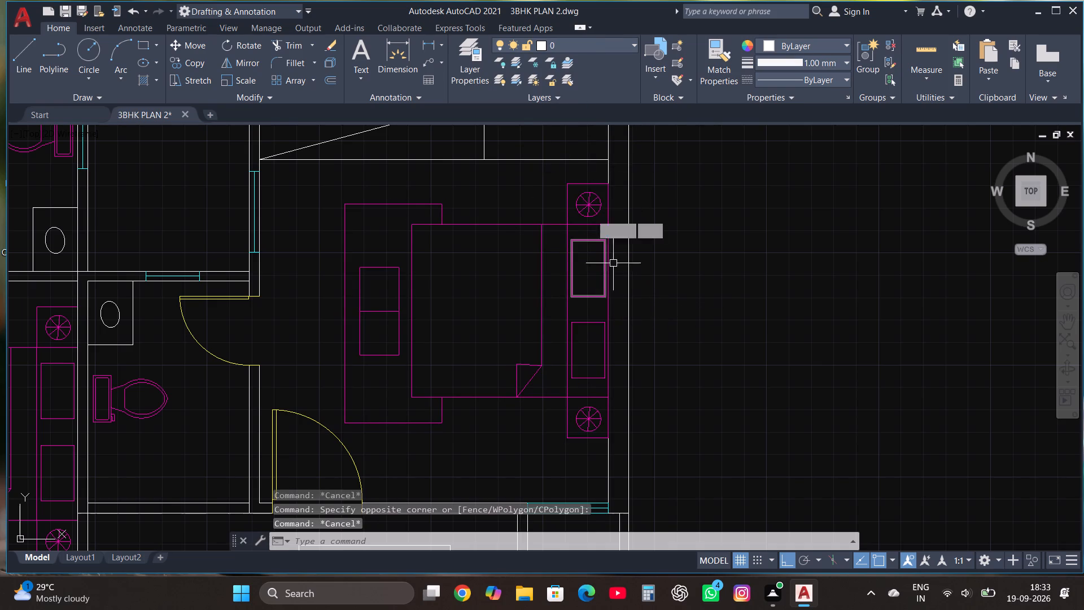
With layer 0 current, draw a wall line about 10'-2" long behind the upper-right bedroom's bed, spanning both side tables.
click(553, 44)
click(570, 58)
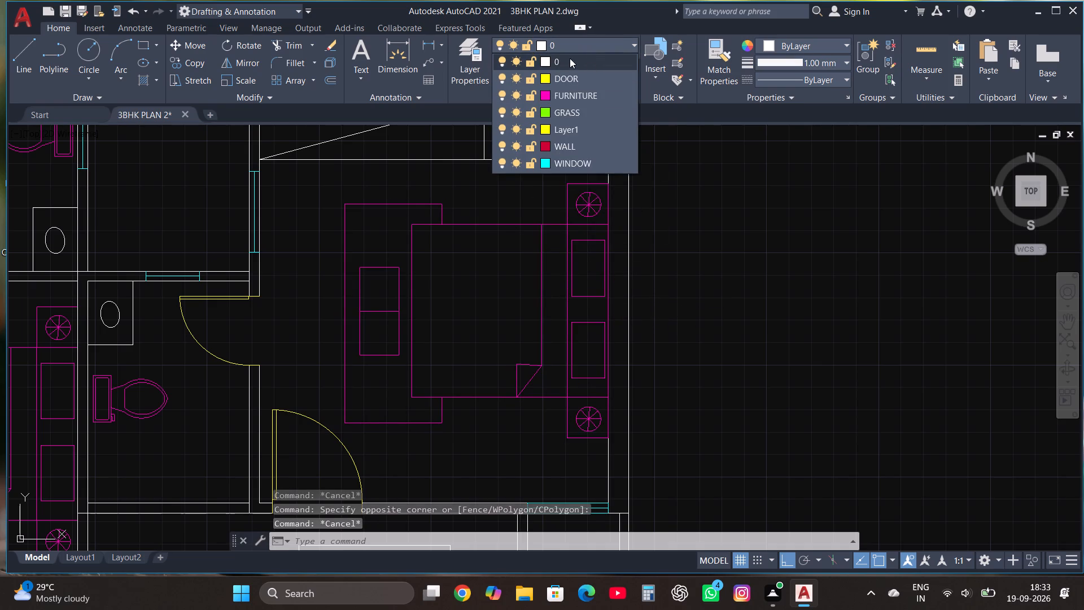
click(27, 51)
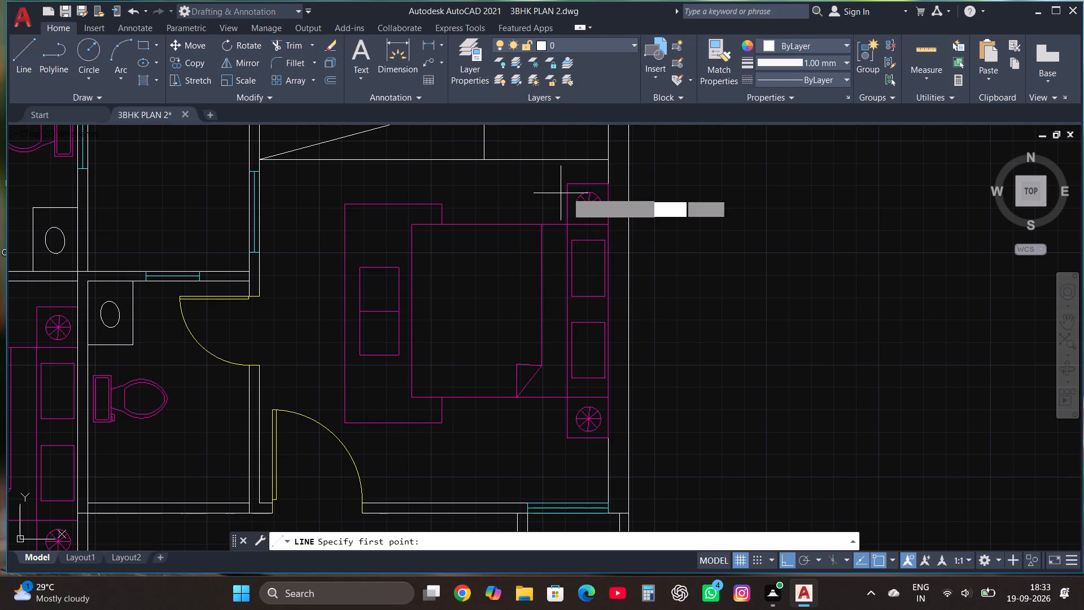
click(609, 178)
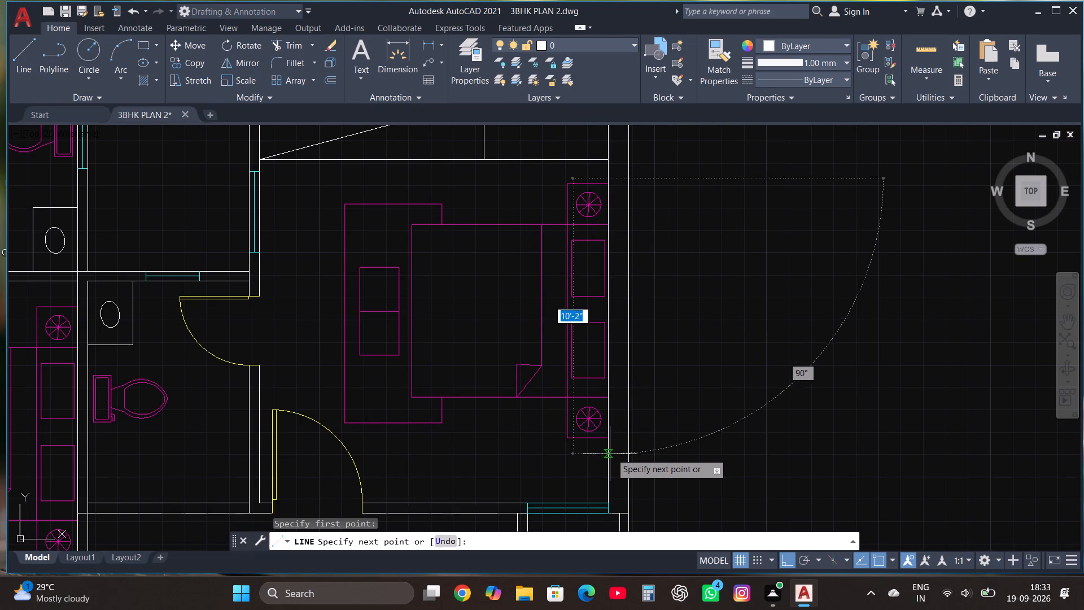
click(610, 455)
key(Escape)
Assign the bed, rug, bench and side tables in the lower-right bedroom, below the living room, to the FURNITURE layer.
scroll(615, 441, down, 5)
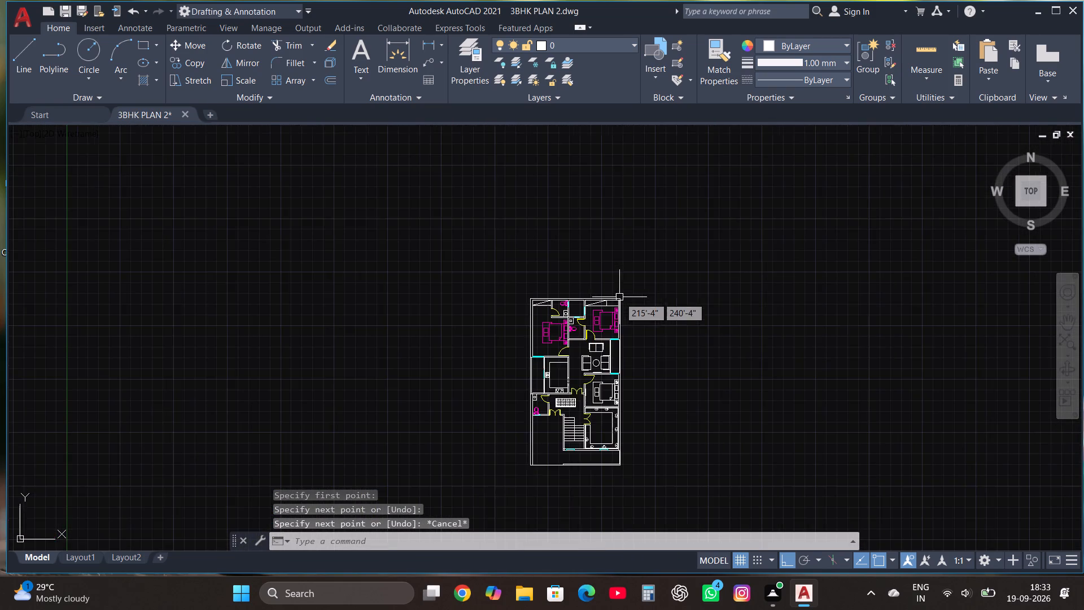
scroll(603, 391, up, 3)
scroll(602, 449, up, 2)
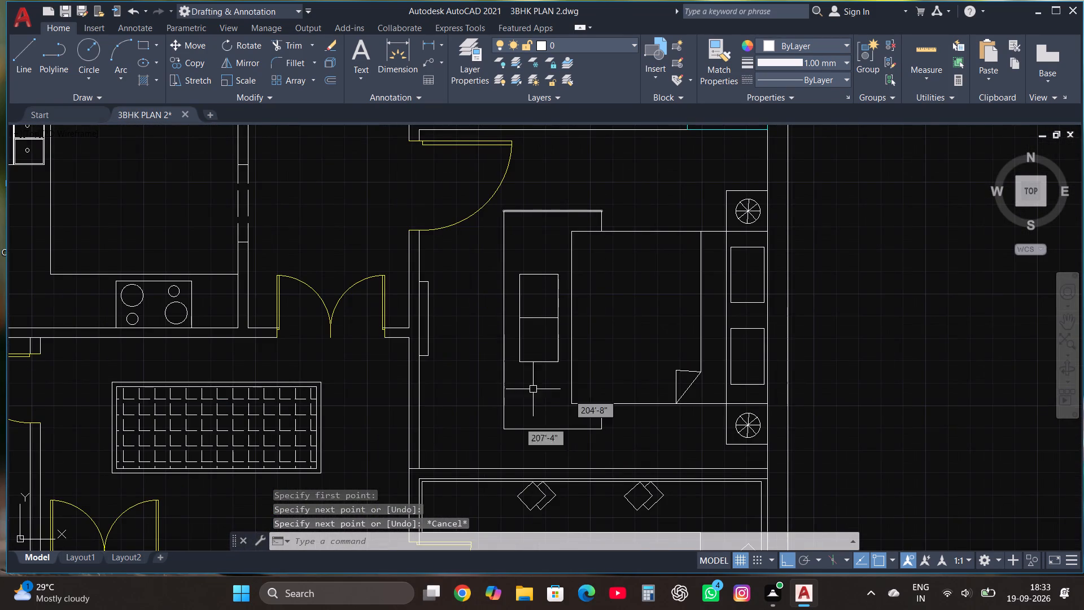
click(483, 464)
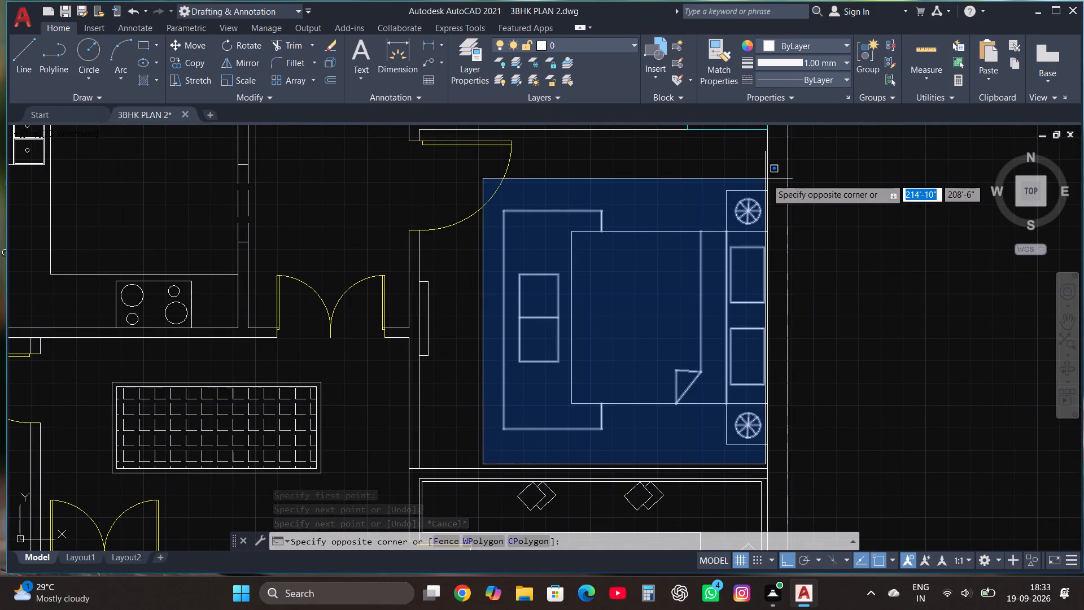
click(771, 180)
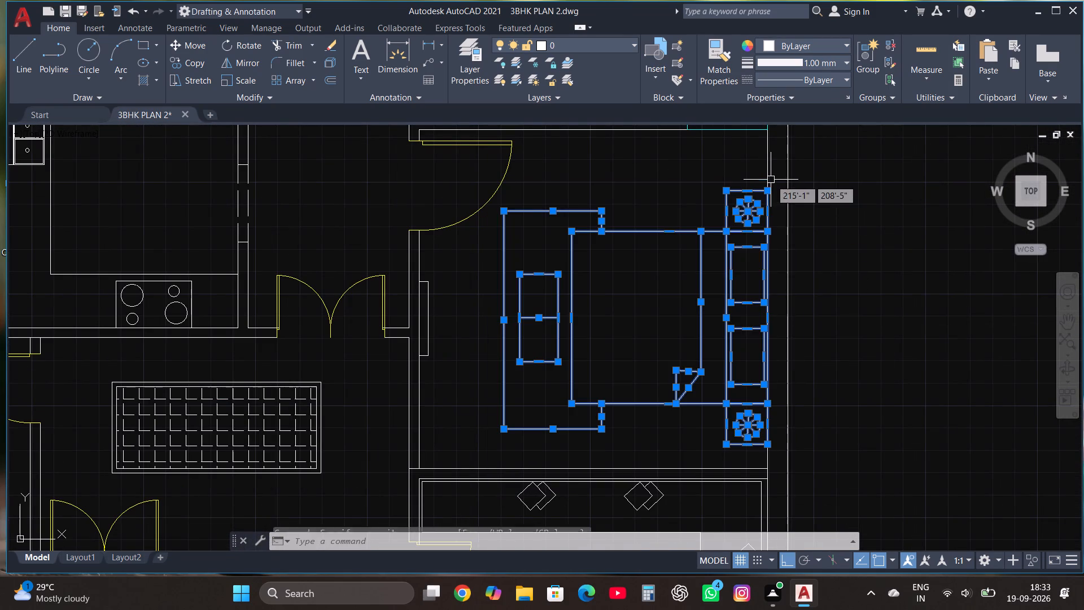
click(605, 41)
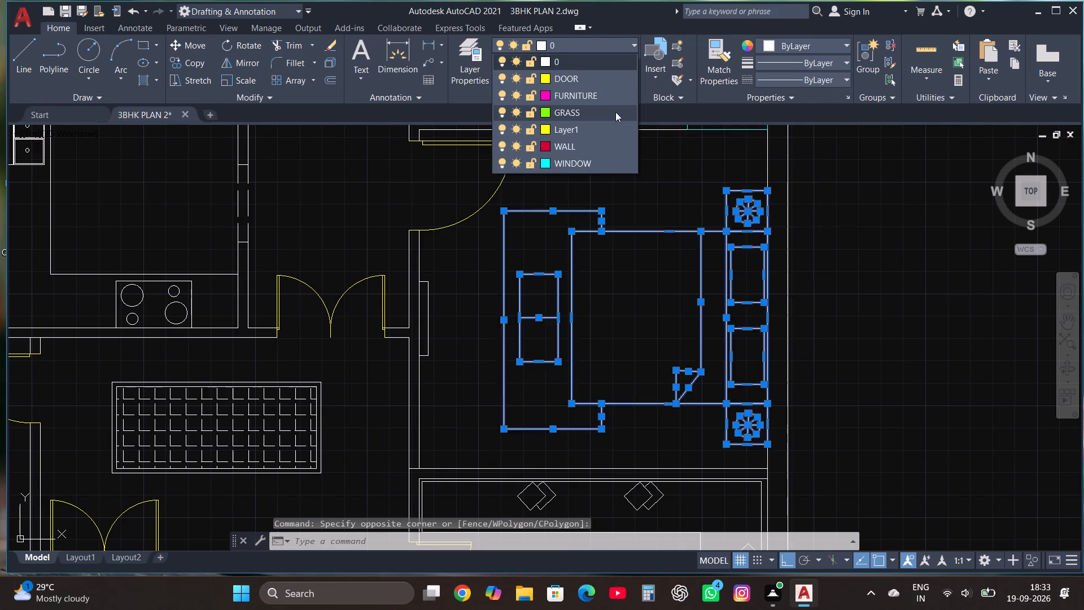
click(602, 93)
key(Escape)
With layer 0 current, draw a wall line about 10'-5" long behind the lower-right bedroom's bed, spanning both side tables.
click(583, 42)
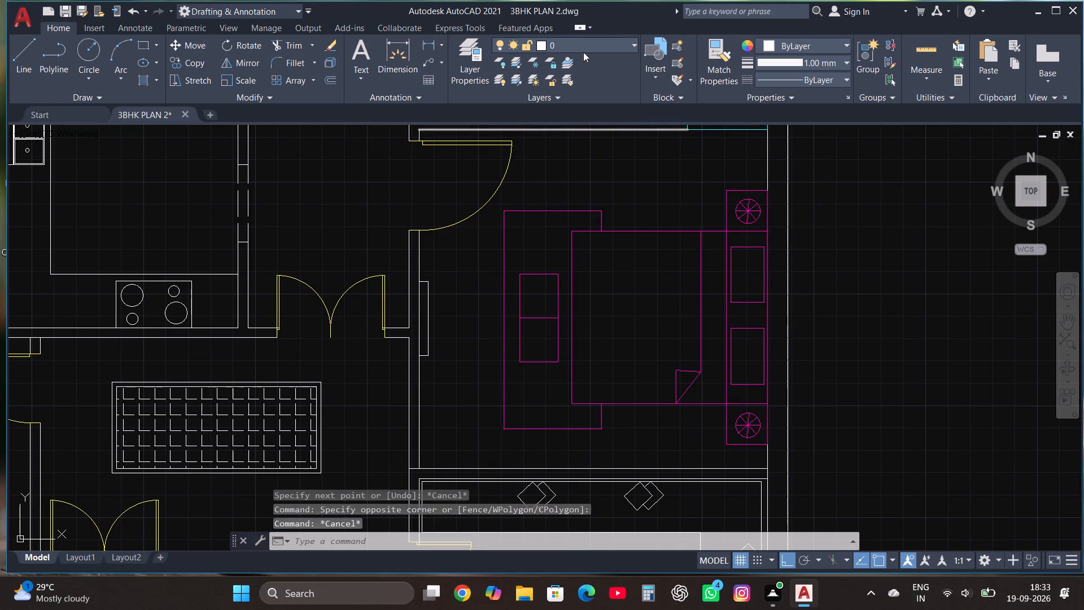
click(569, 57)
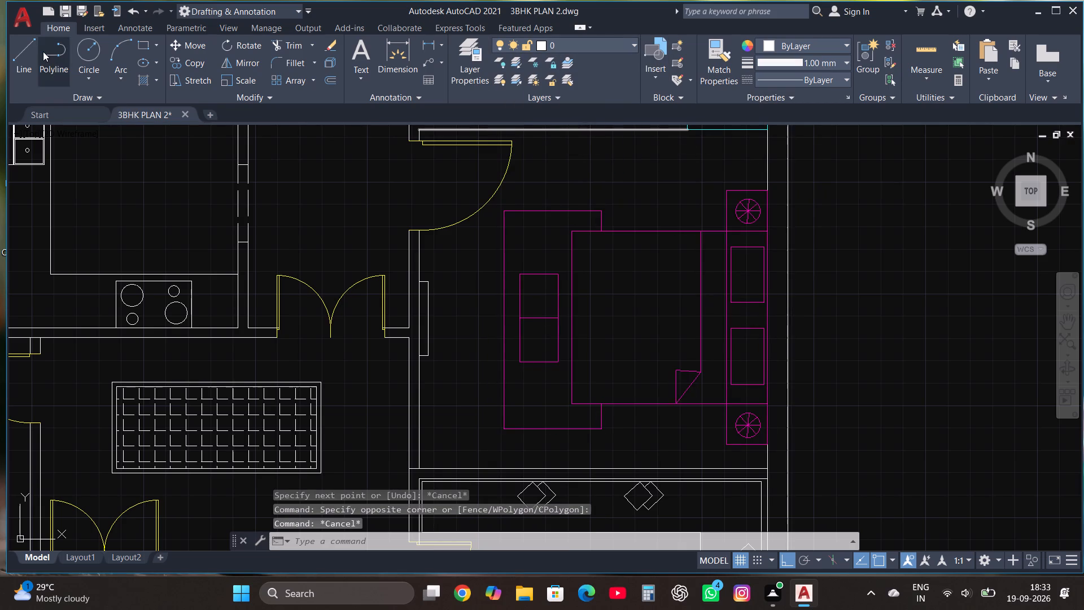
click(30, 47)
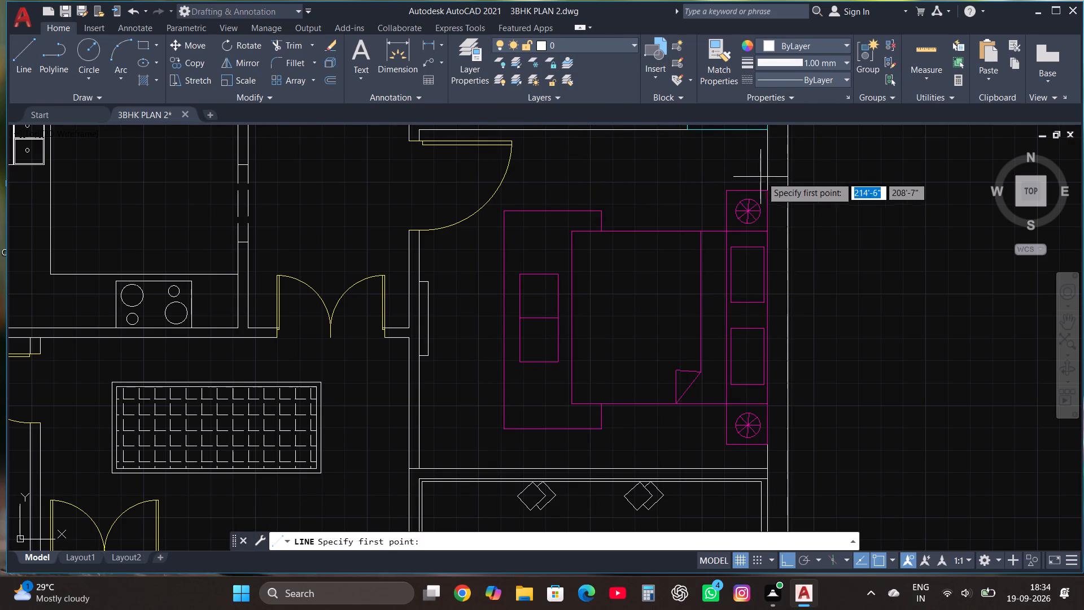
click(768, 180)
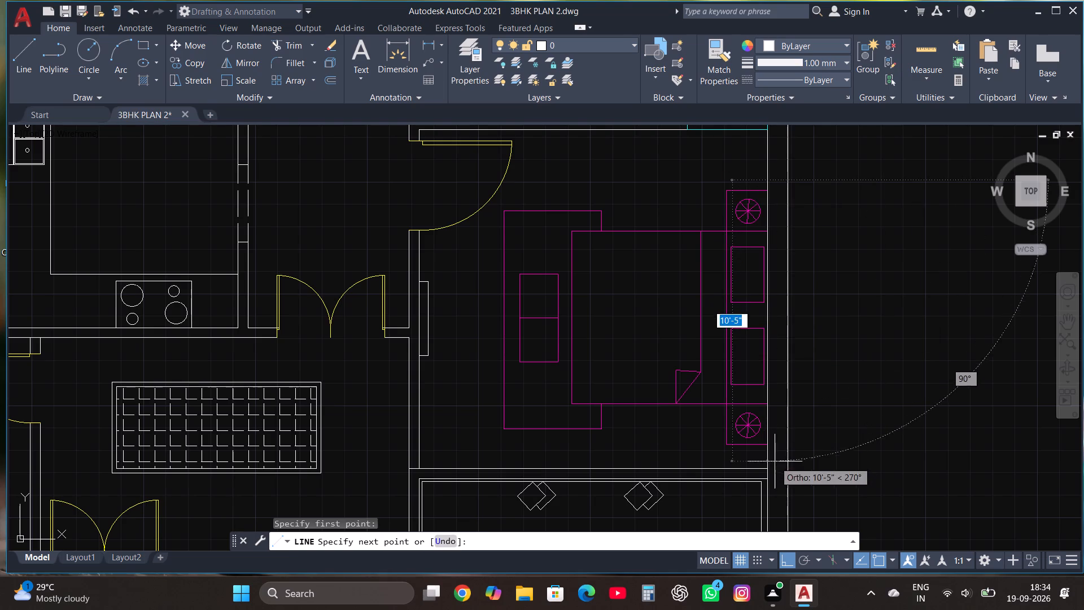
click(768, 465)
key(Escape)
Assign the three sofas and the round table in the living room to the FURNITURE layer.
scroll(685, 465, down, 3)
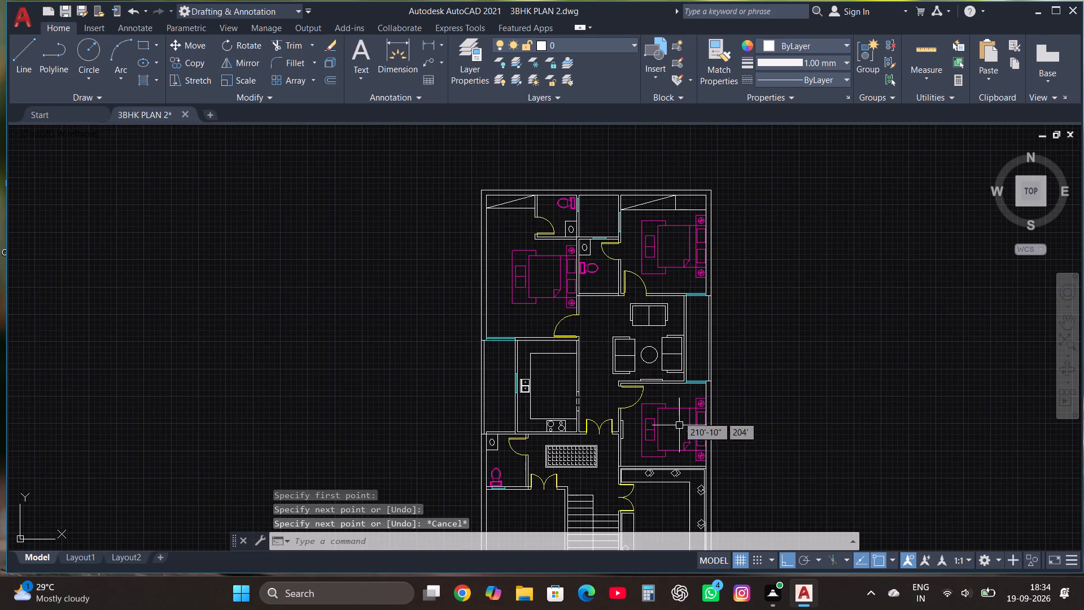
scroll(656, 347, up, 2)
click(524, 428)
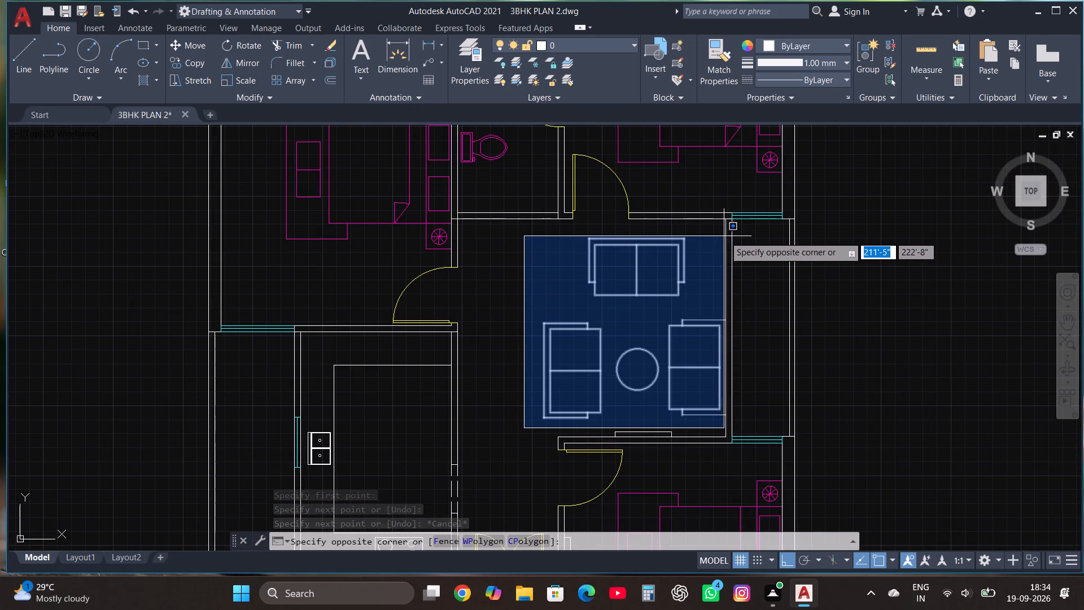
click(727, 237)
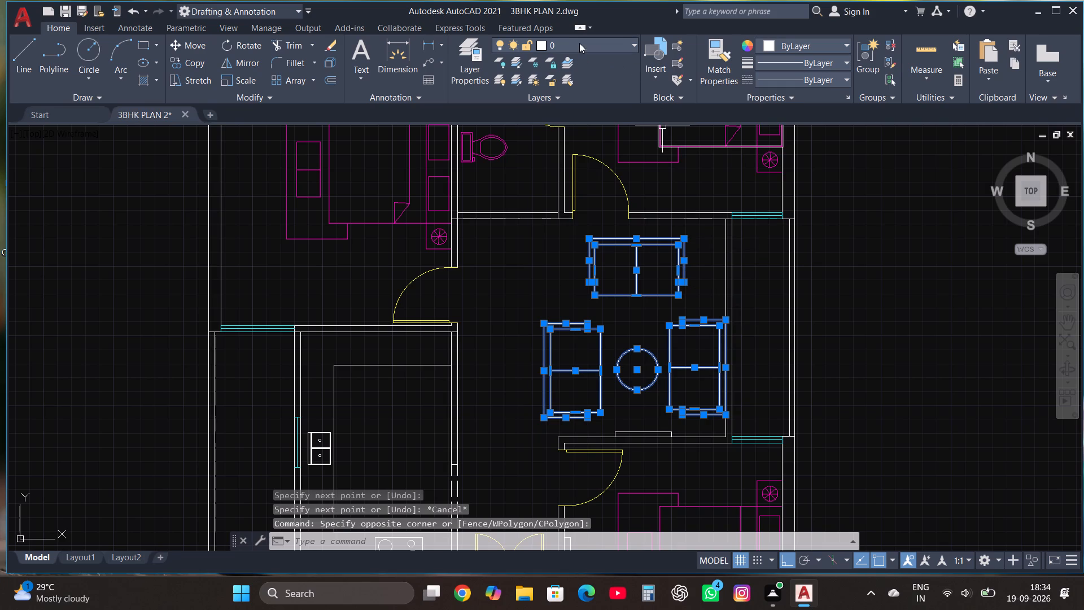
click(579, 43)
click(589, 93)
key(Escape)
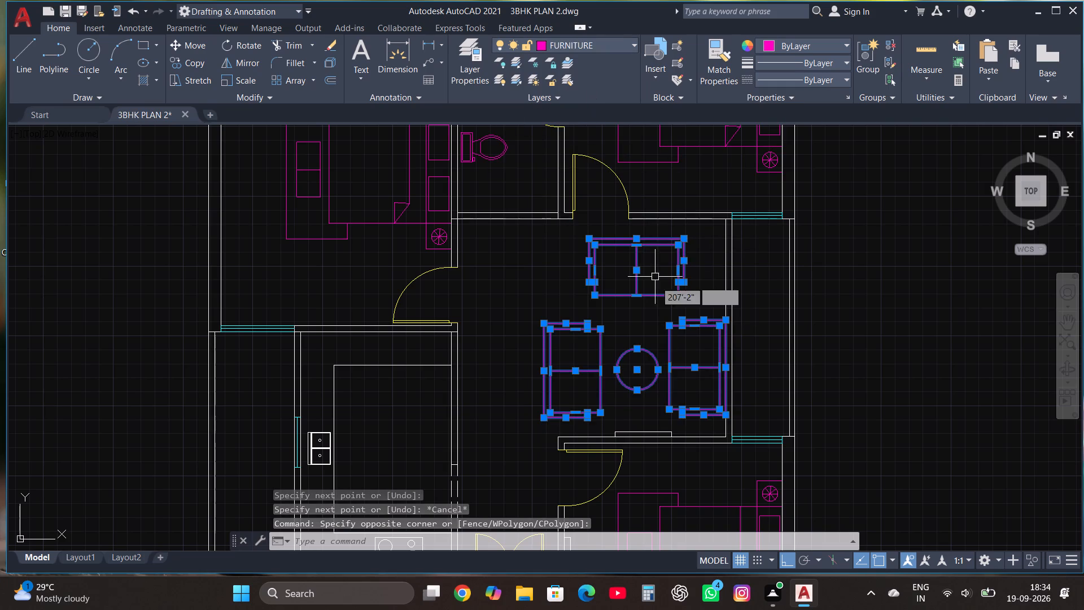
Assign the grid-patterned rectangle in the hall below the kitchen to the FURNITURE layer.
scroll(666, 338, down, 2)
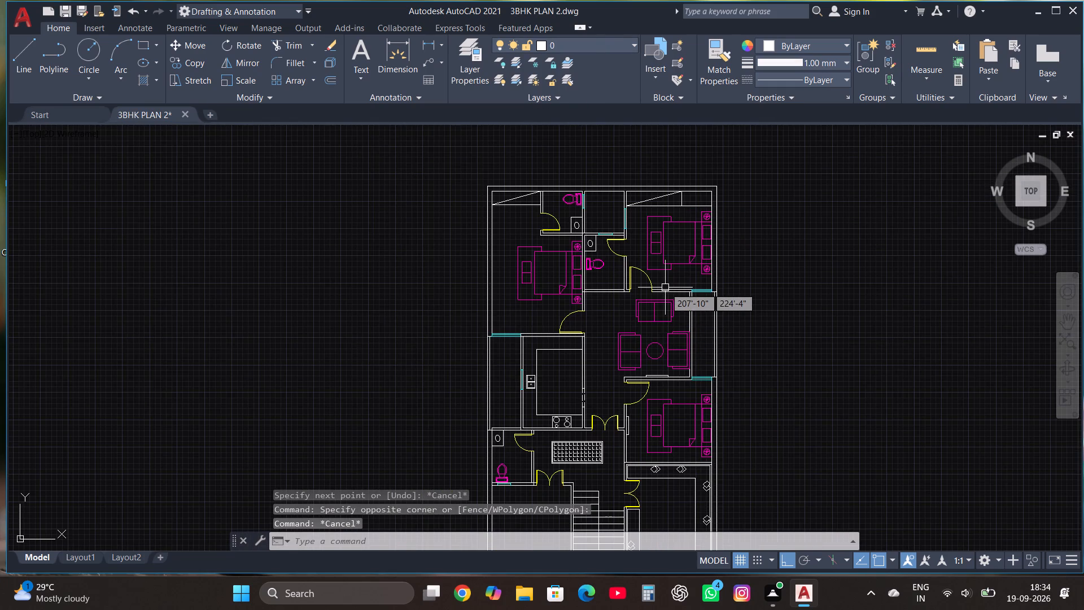
scroll(665, 287, down, 1)
scroll(613, 397, up, 3)
click(513, 420)
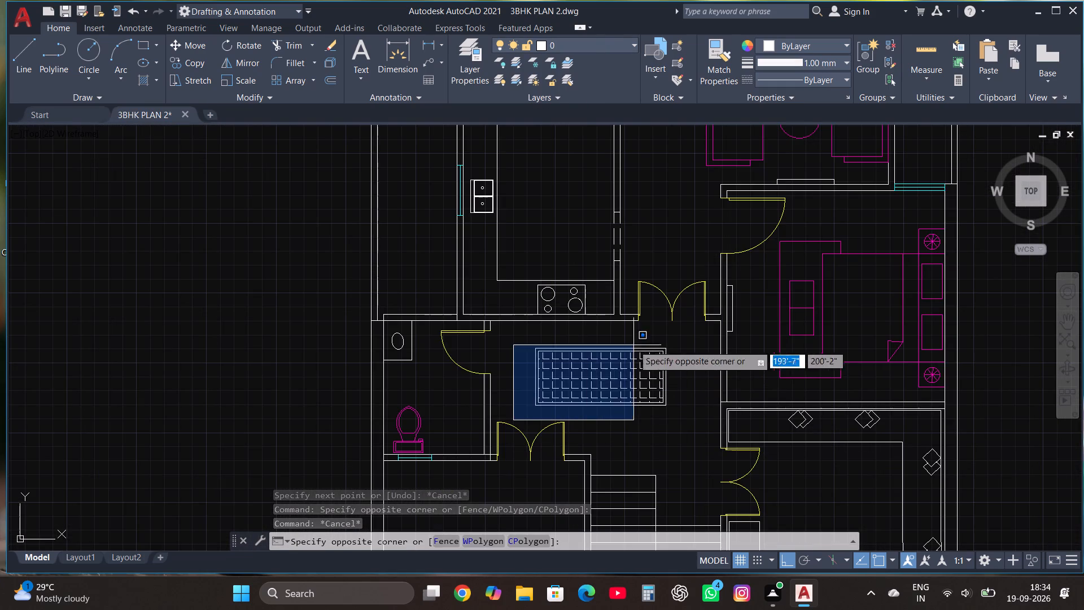
double_click(677, 342)
click(589, 43)
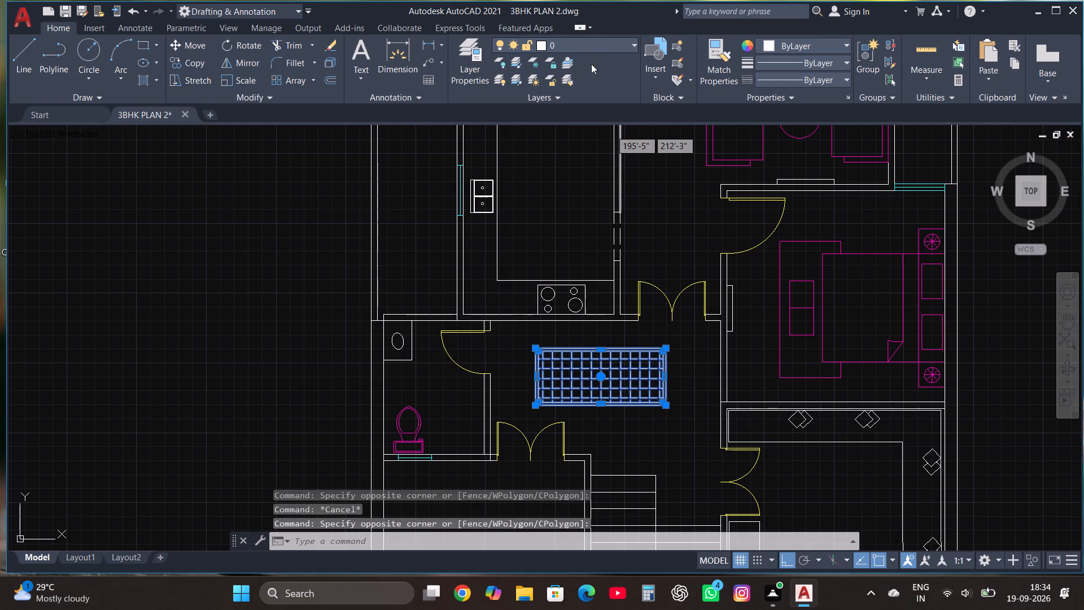
click(580, 93)
key(Escape)
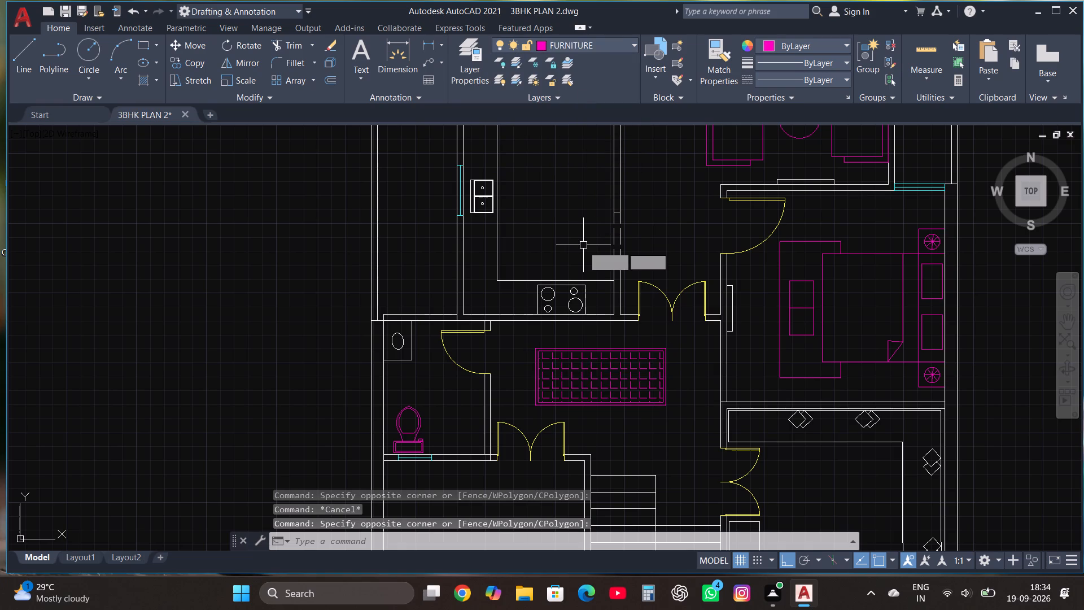
Assign the washbasin and its counter in the lower-left bathroom to the FURNITURE layer.
scroll(391, 328, up, 2)
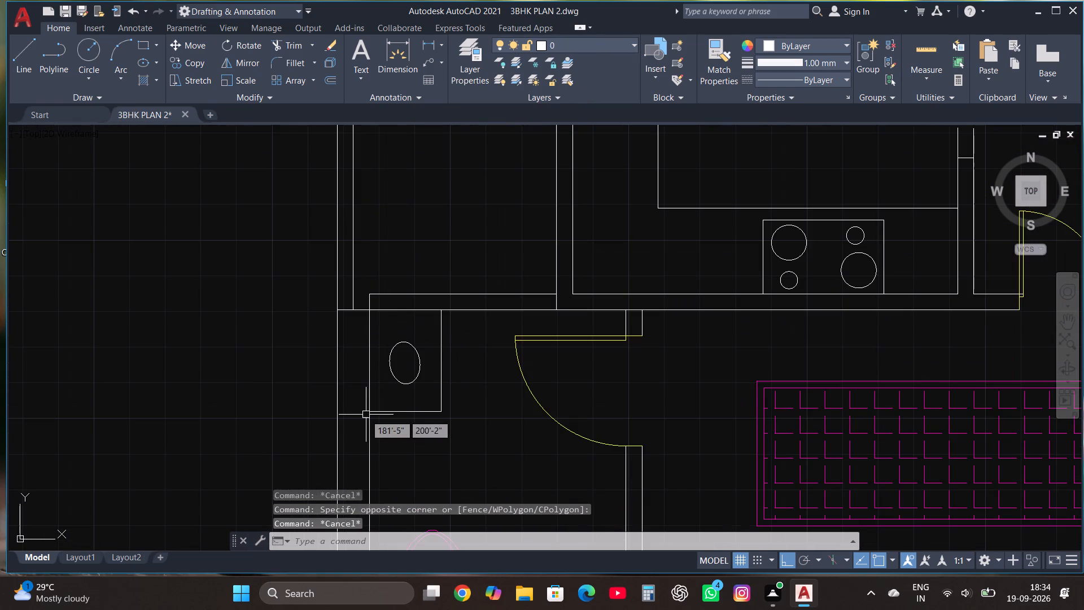
click(364, 426)
click(453, 299)
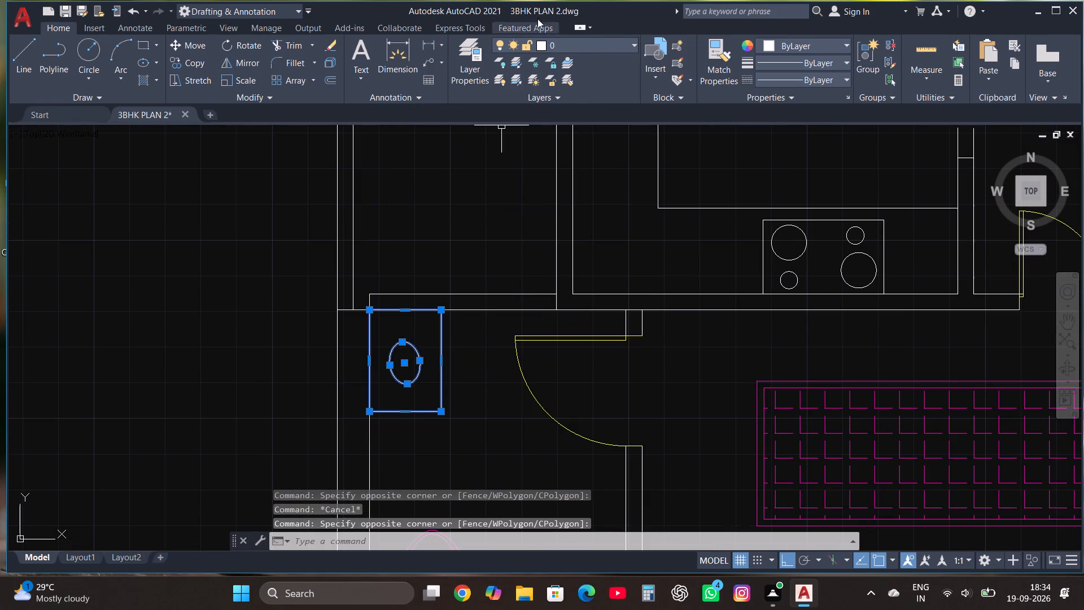
click(562, 40)
click(565, 99)
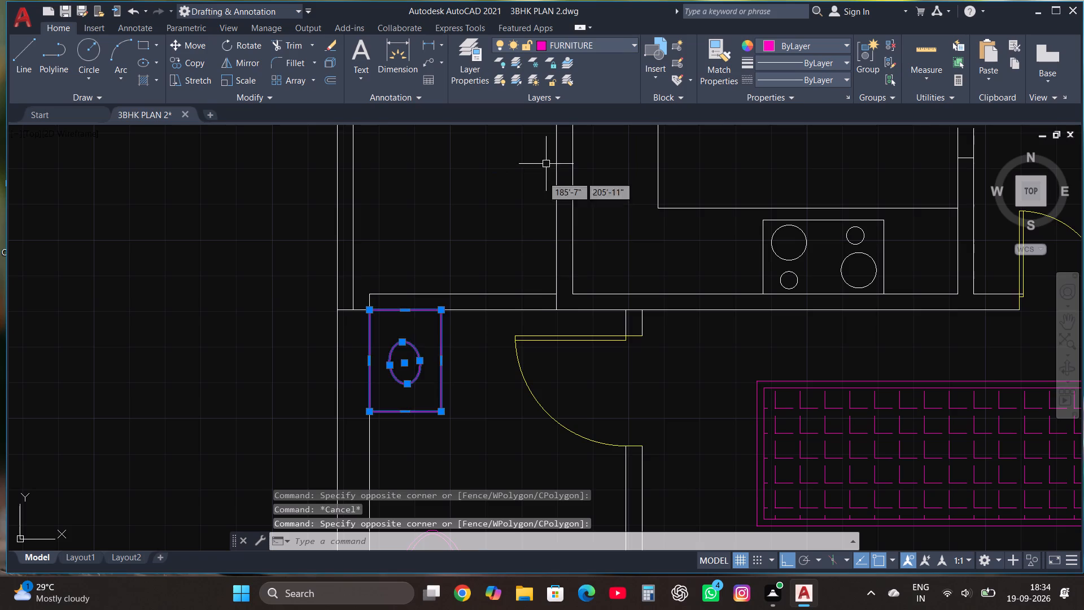
key(Escape)
Assign the four-burner stove on the kitchen counter to the FURNITURE layer.
scroll(481, 348, down, 1)
scroll(690, 283, up, 2)
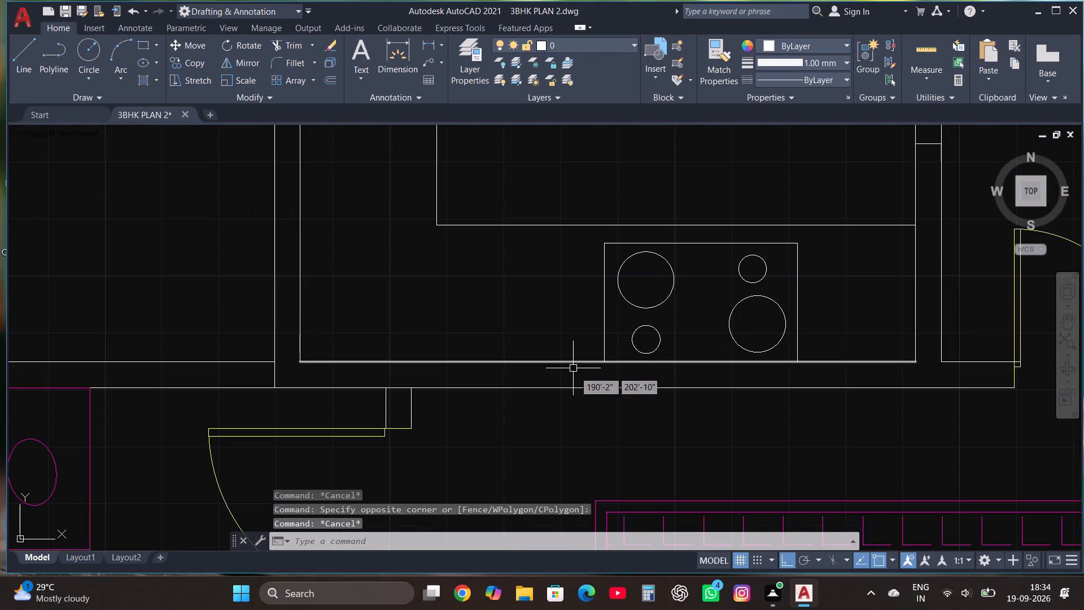
click(578, 379)
click(846, 235)
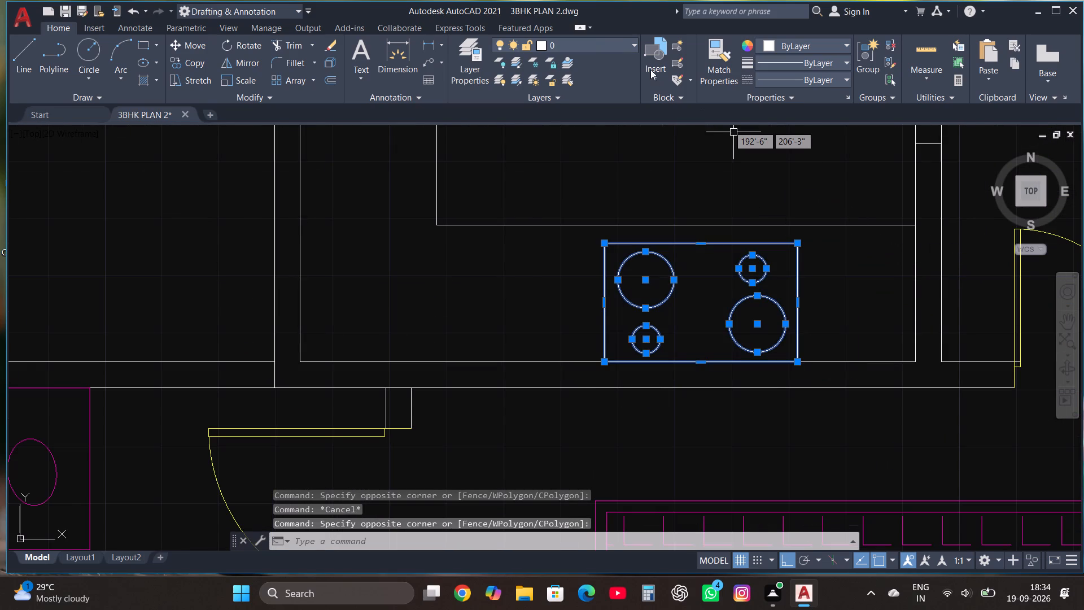
click(592, 46)
click(588, 96)
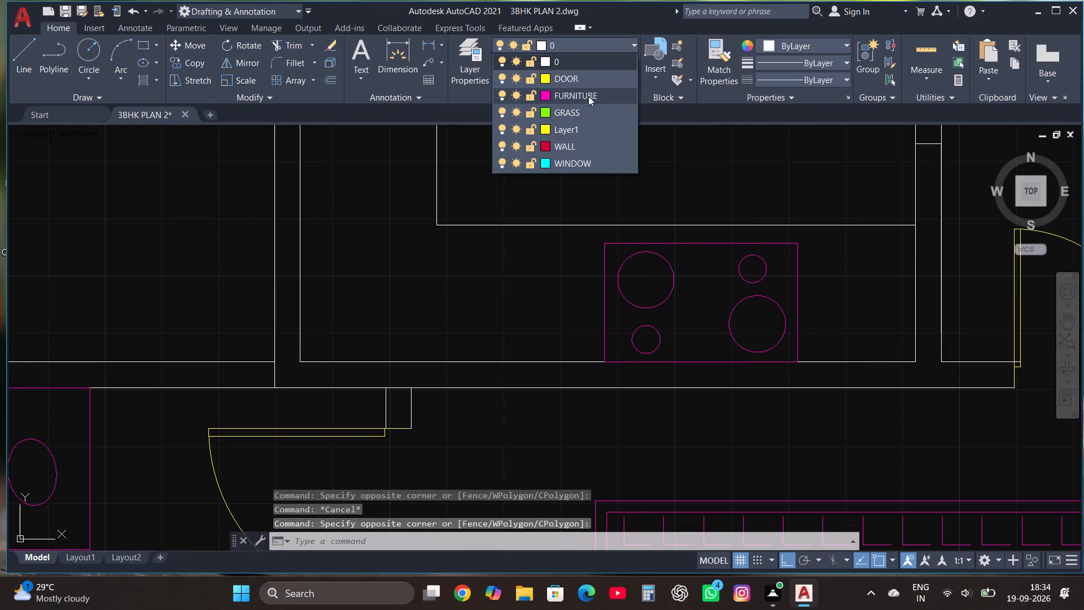
scroll(596, 393, down, 3)
key(Escape)
Assign the double-bowl sink beside the kitchen window to the FURNITURE layer.
scroll(540, 247, up, 3)
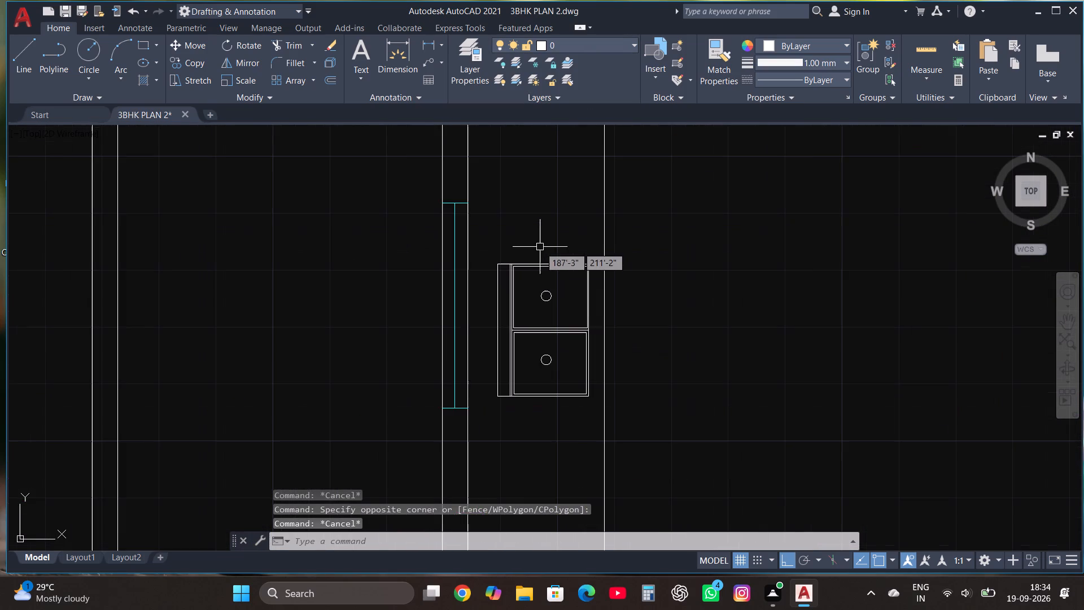
click(490, 416)
click(595, 233)
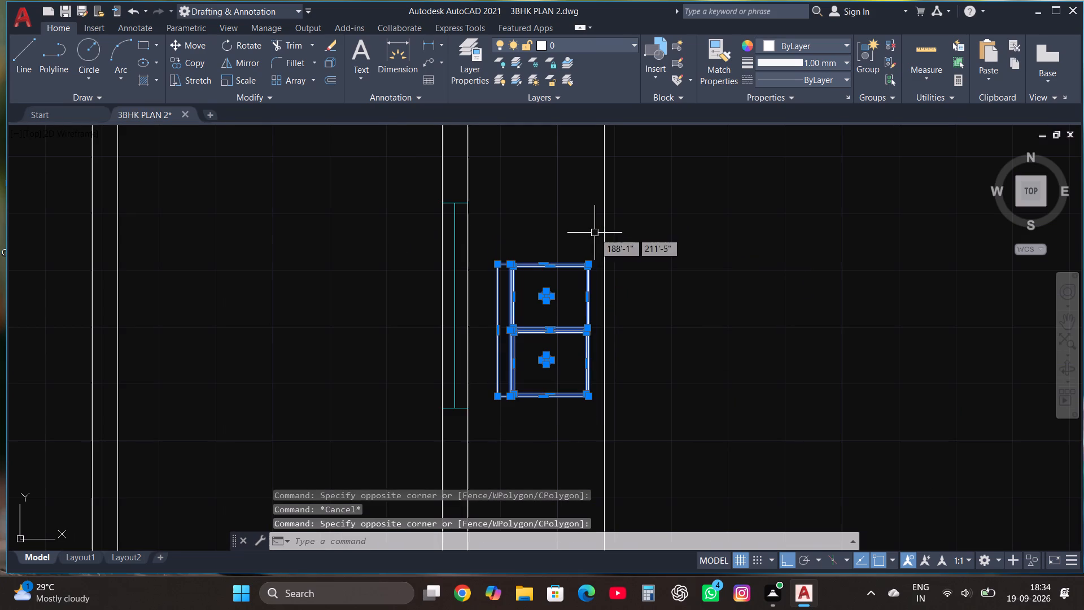
click(591, 41)
click(588, 95)
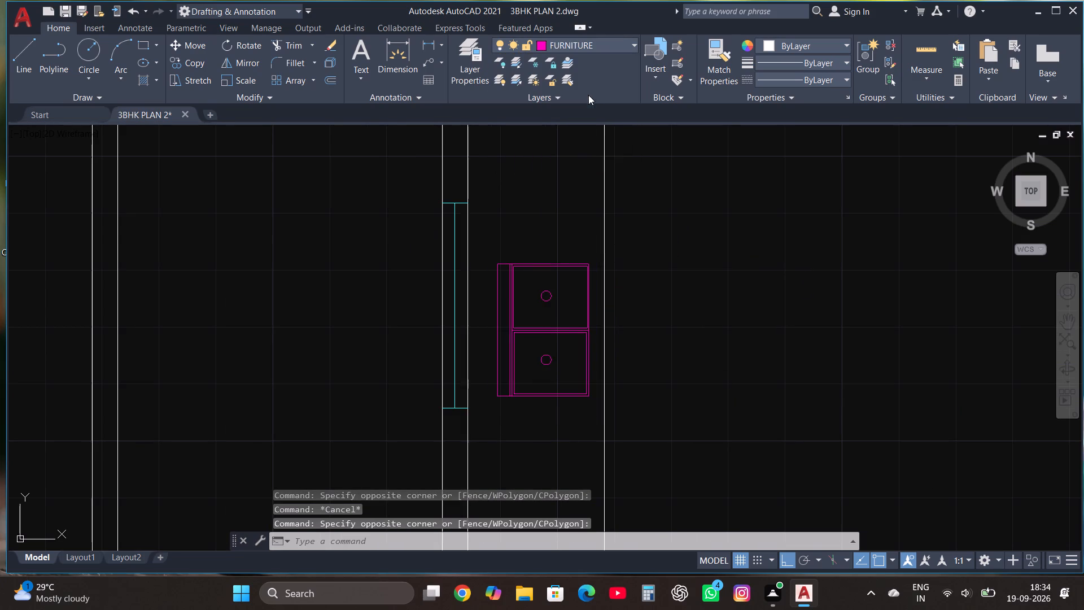
key(Escape)
scroll(477, 296, down, 3)
scroll(506, 261, down, 2)
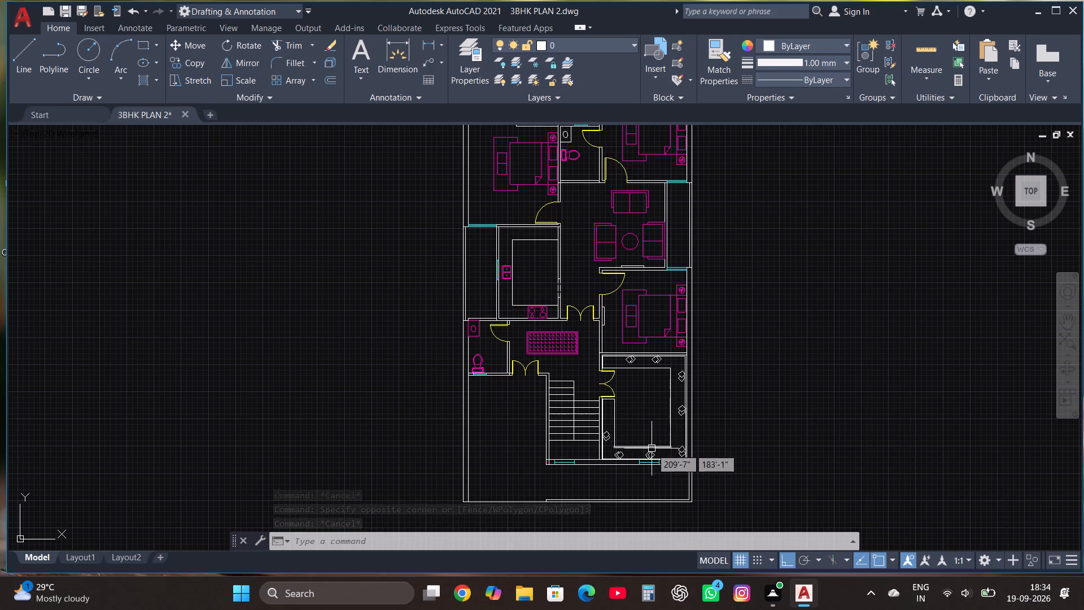
Assign the washbasin and its counter above the toilet in the upper middle bathroom to the FURNITURE layer.
scroll(652, 453, down, 1)
scroll(671, 221, up, 1)
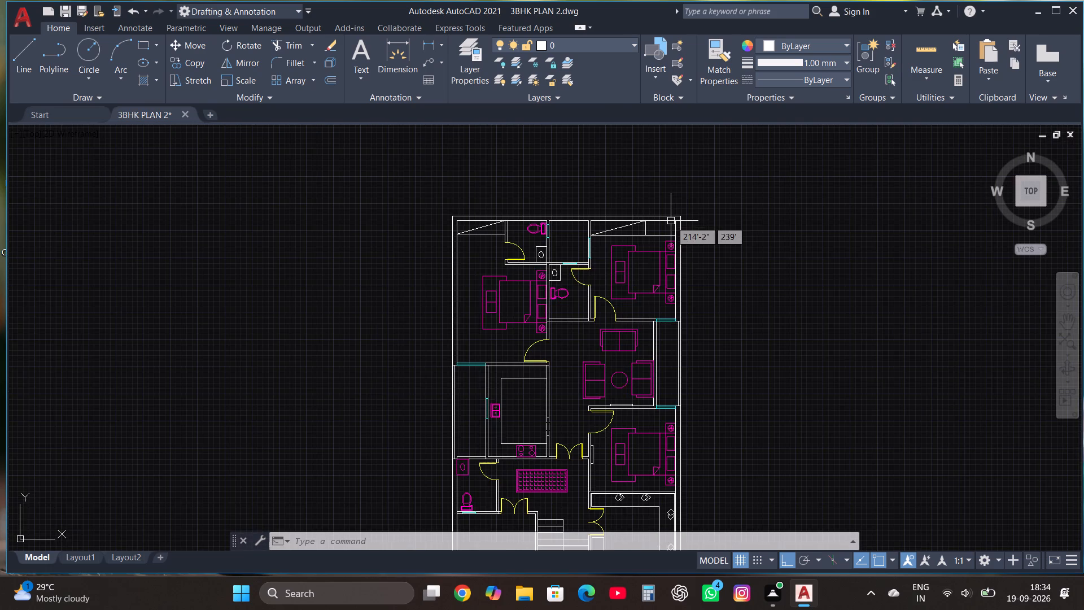
scroll(560, 269, up, 3)
scroll(513, 314, up, 2)
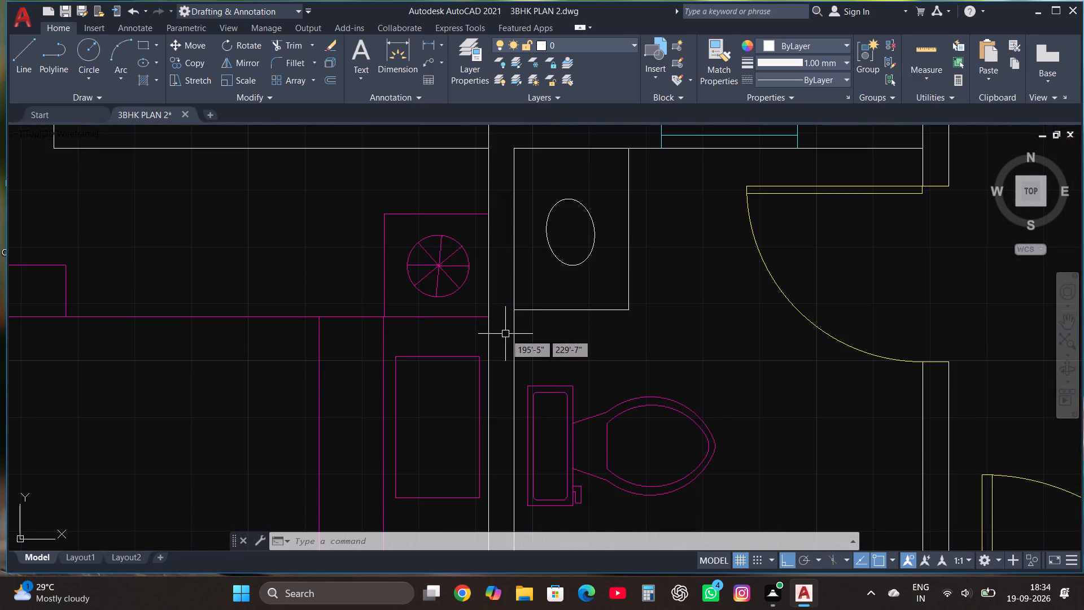
click(505, 334)
double_click(645, 136)
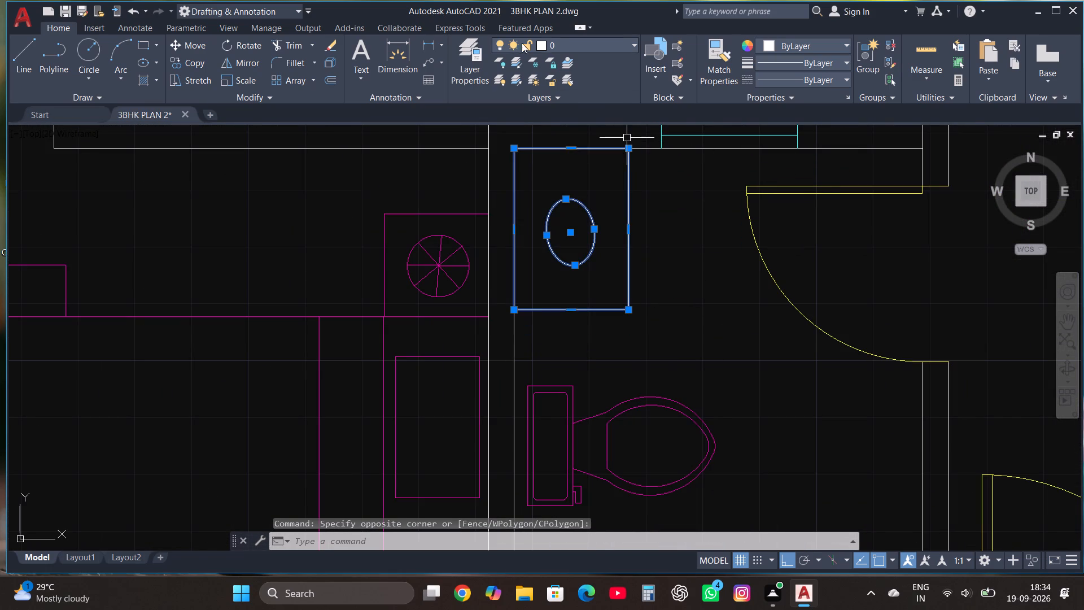
click(569, 49)
click(567, 96)
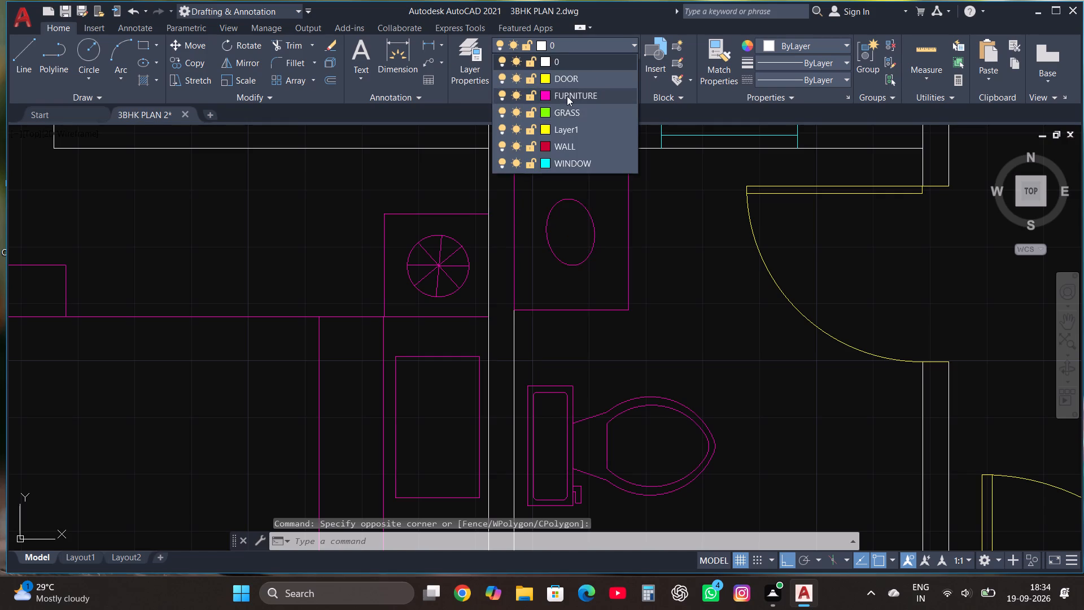
scroll(541, 380, down, 2)
scroll(493, 276, up, 2)
key(Escape)
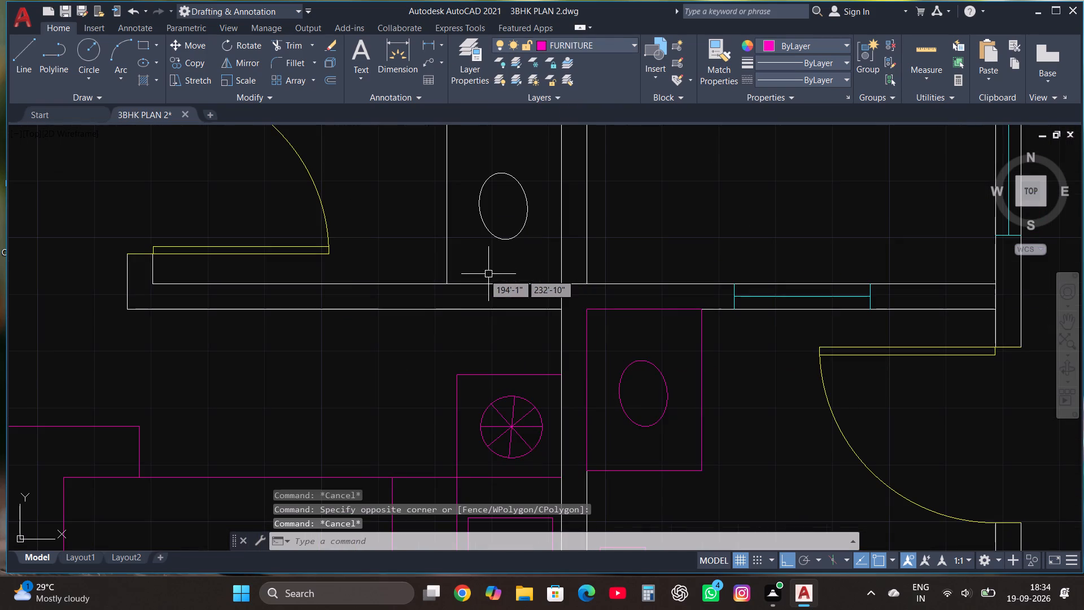
Assign the washbasin and its counter in the topmost bathroom, beside the open shaft, to the FURNITURE layer.
click(423, 298)
scroll(423, 298, down, 2)
scroll(462, 226, up, 2)
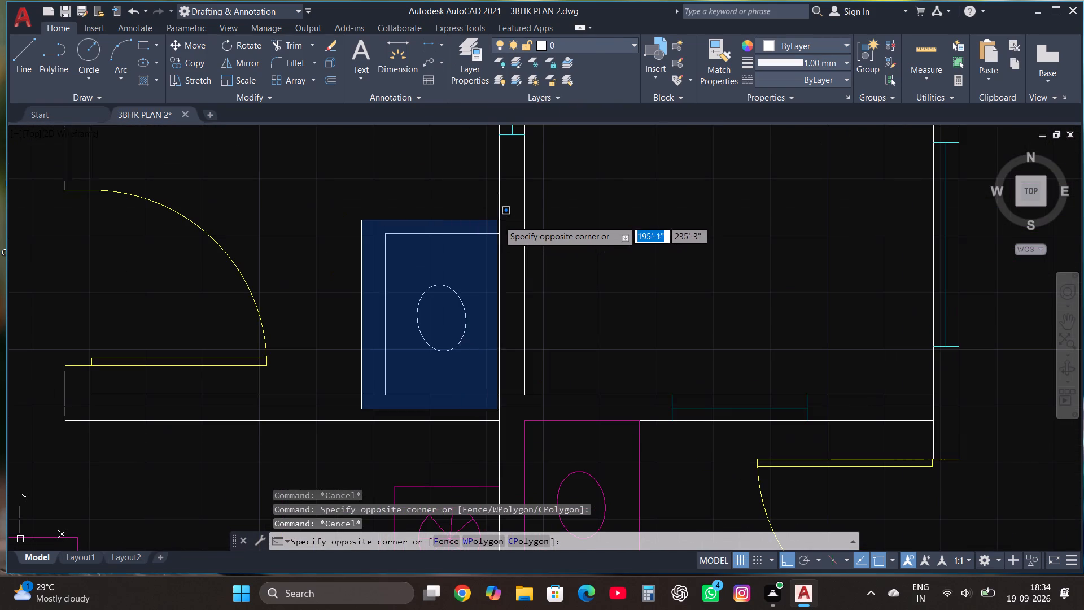
click(508, 221)
click(558, 41)
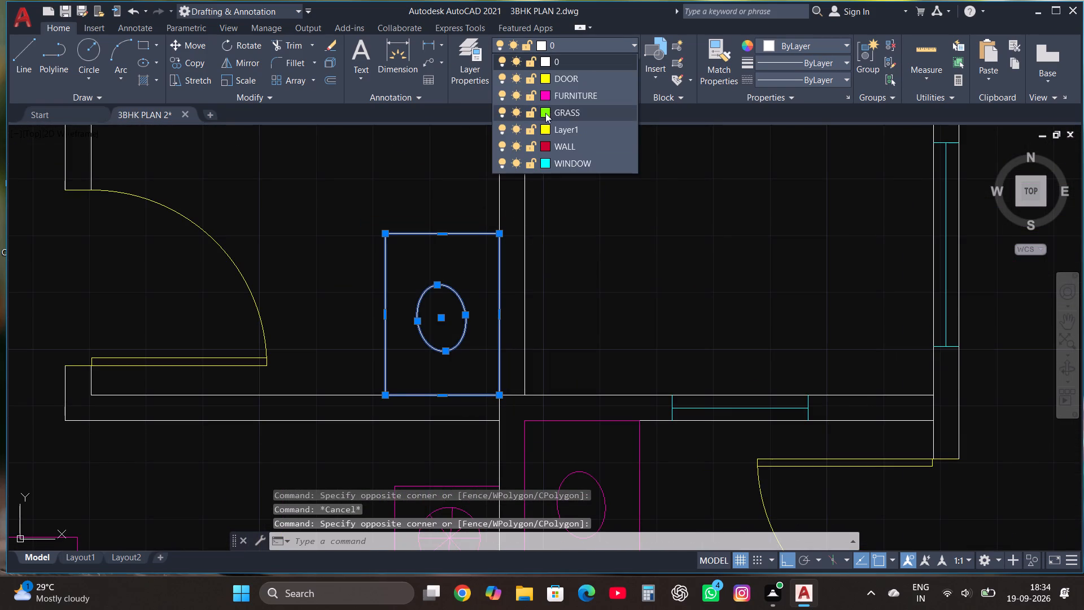
click(561, 91)
key(Escape)
Insert the Trees - Imperial block from the tool palettes outside the plan, beside the upper-right bedroom.
scroll(440, 359, down, 3)
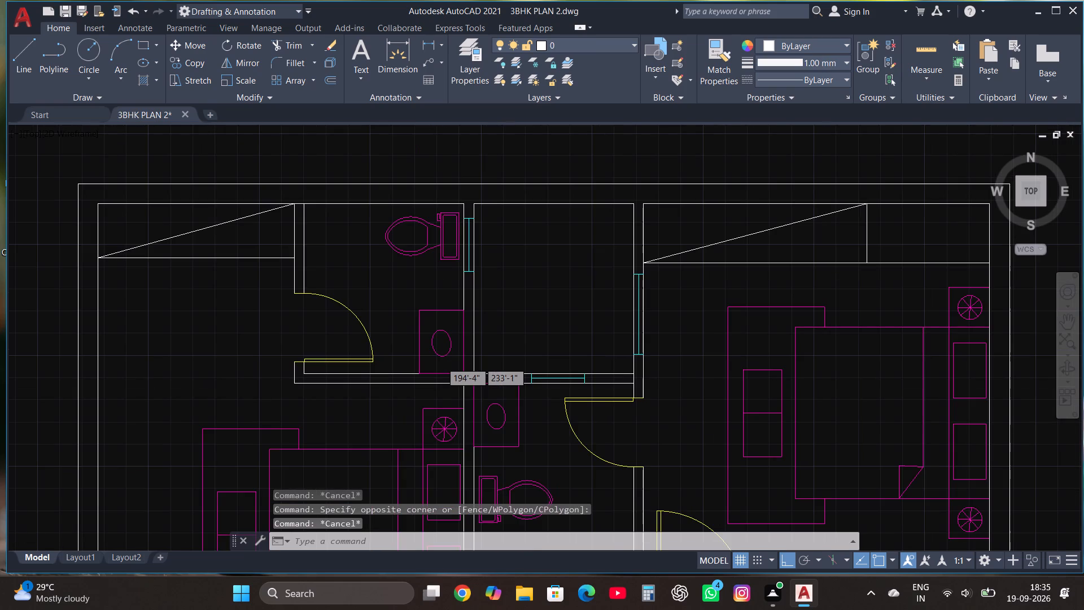
scroll(448, 384, down, 1)
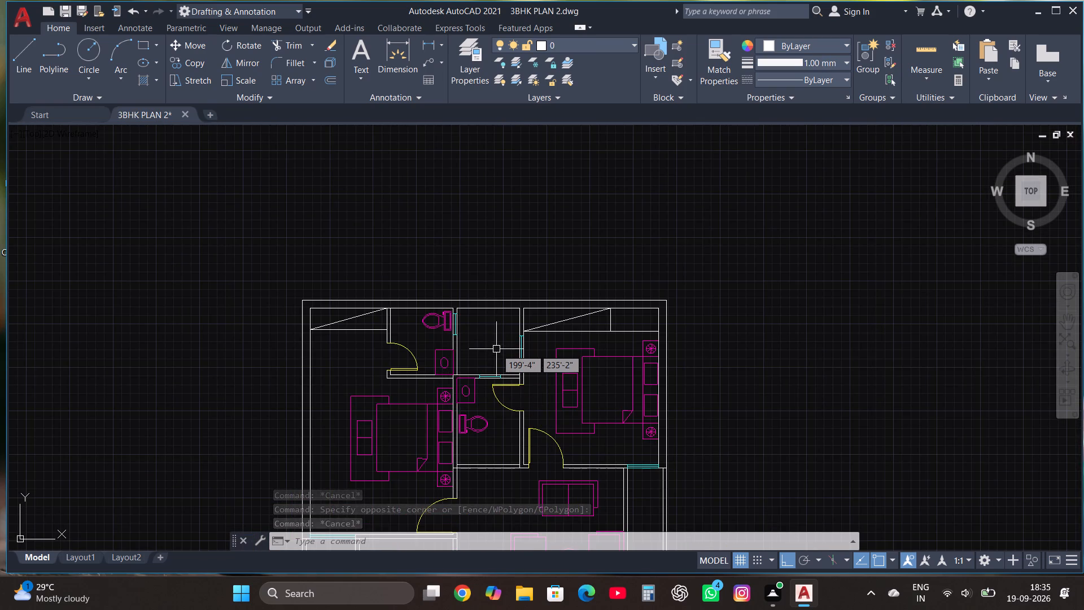
scroll(496, 349, up, 1)
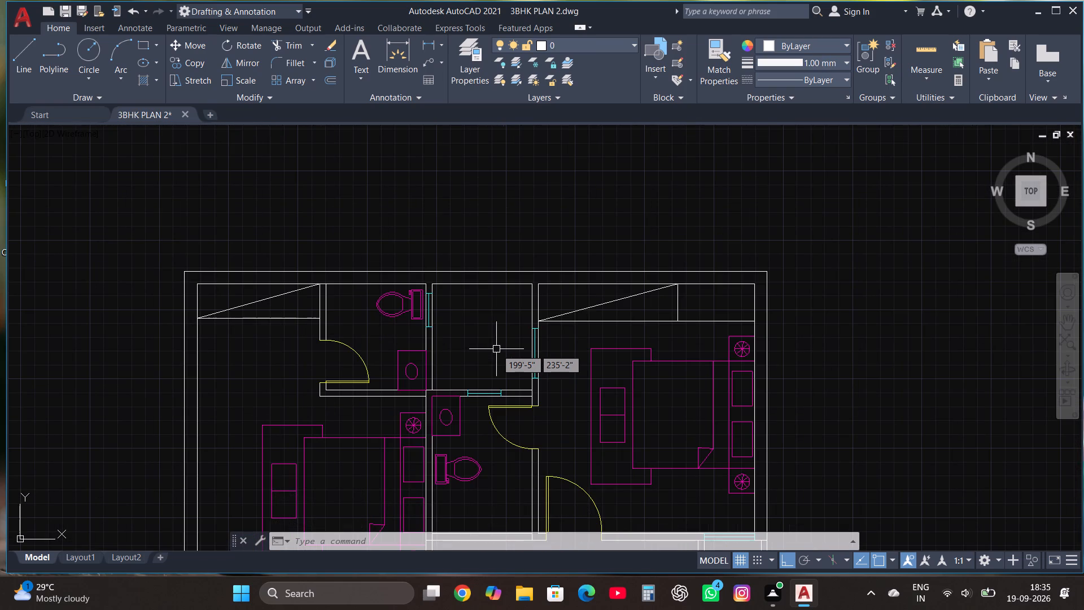
text(TOOL)
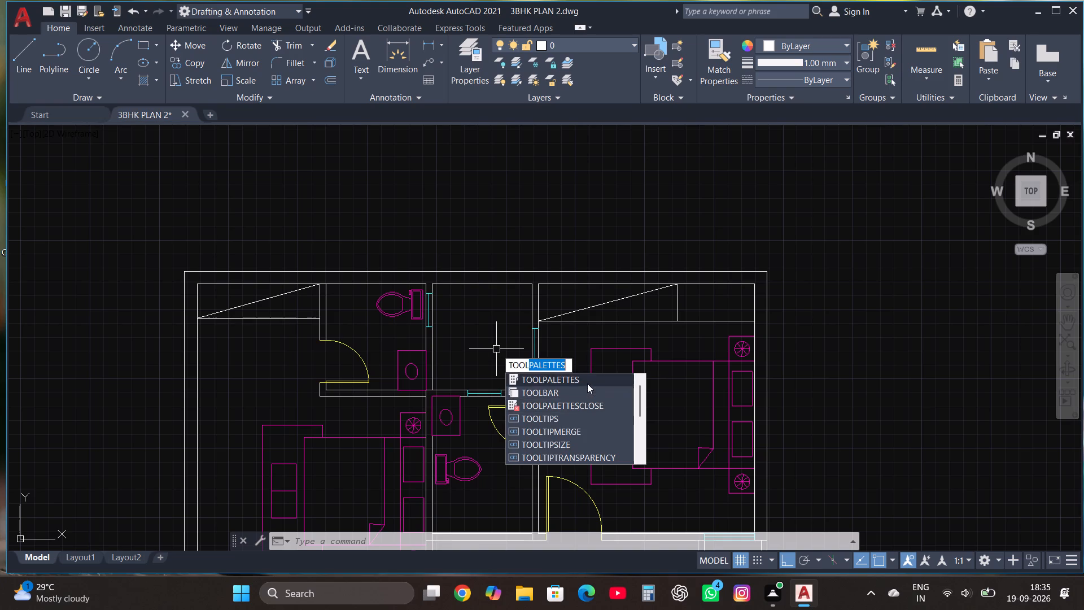
click(587, 384)
click(614, 294)
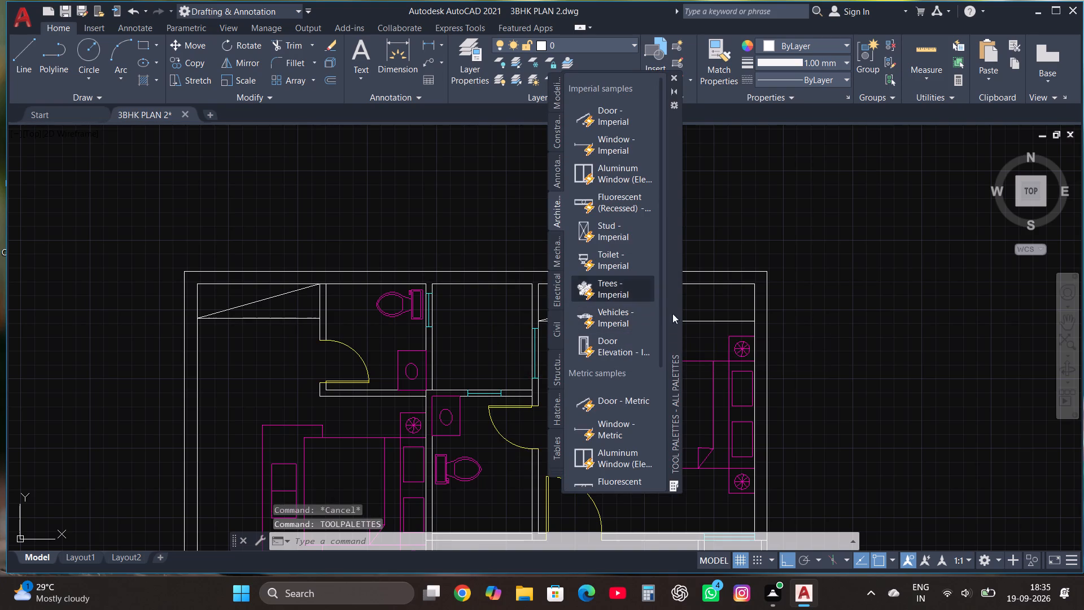
click(872, 412)
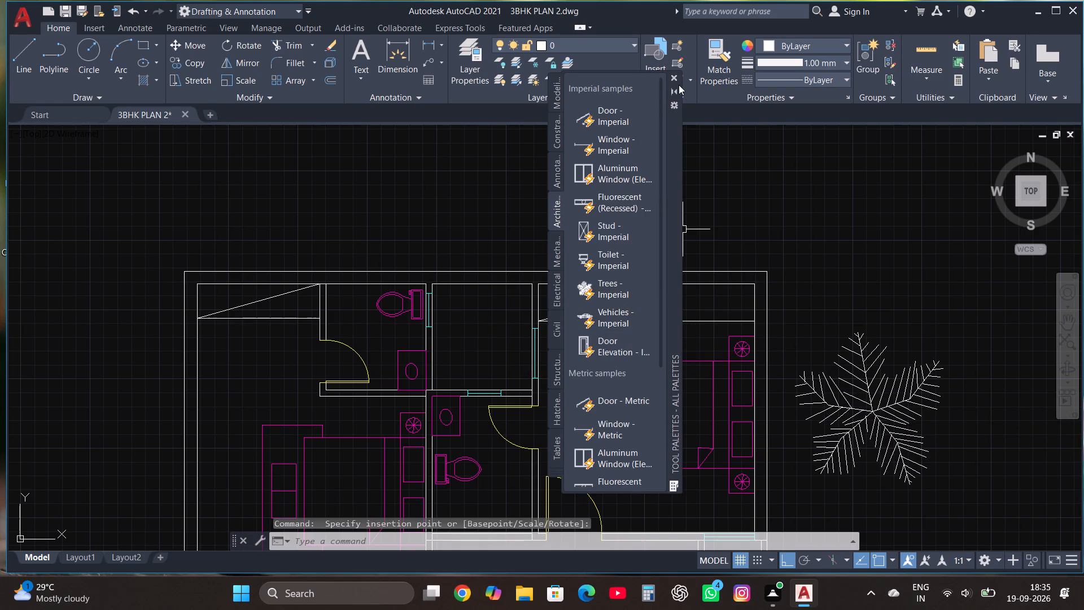
click(674, 79)
Scale the inserted tree down about its centre to the size of a small plant.
click(851, 406)
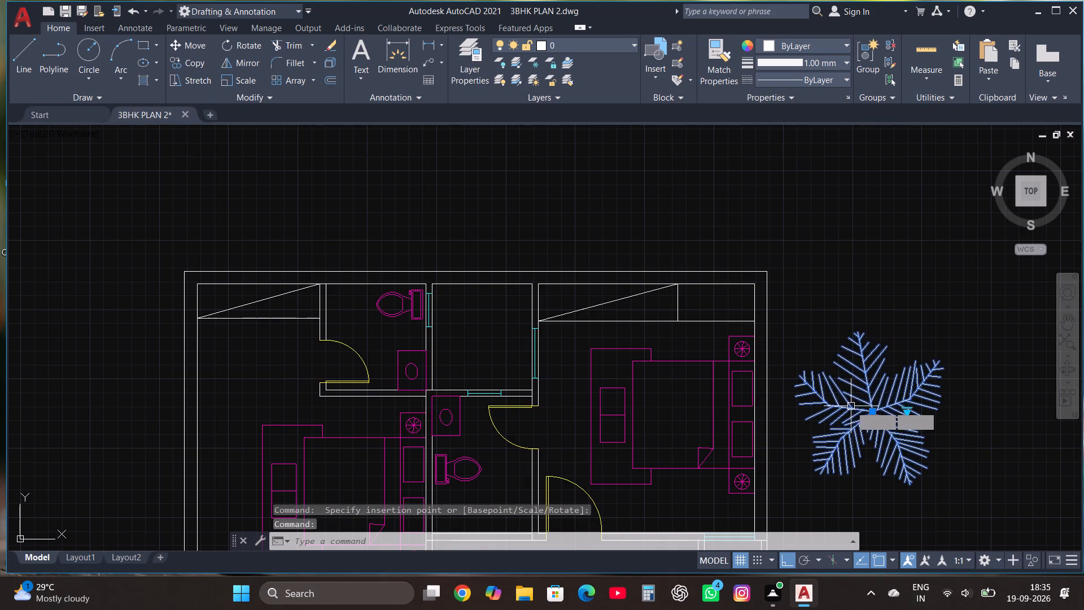
click(243, 81)
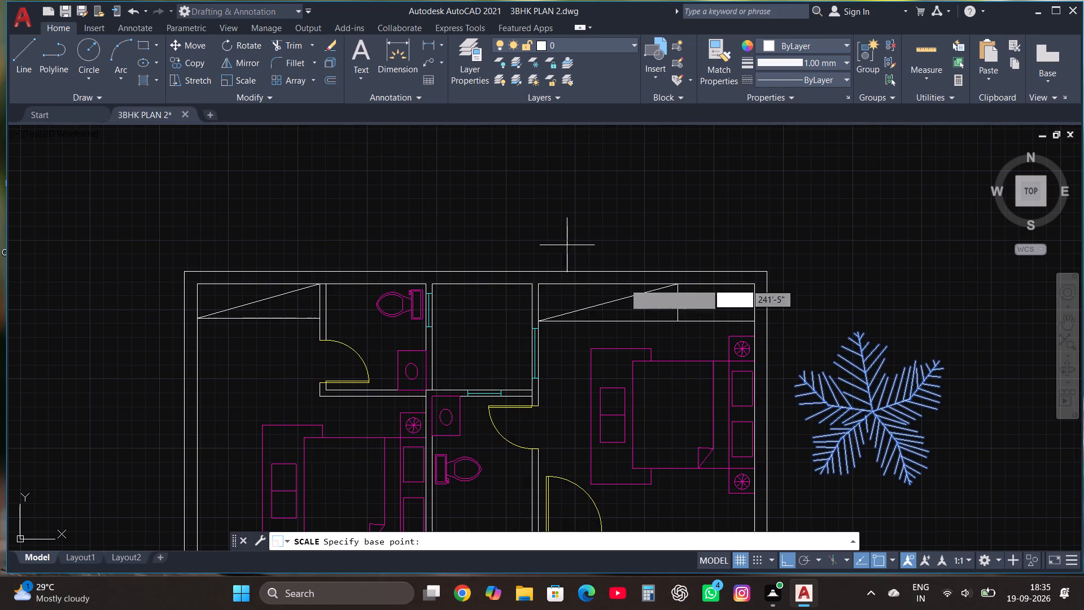
click(867, 409)
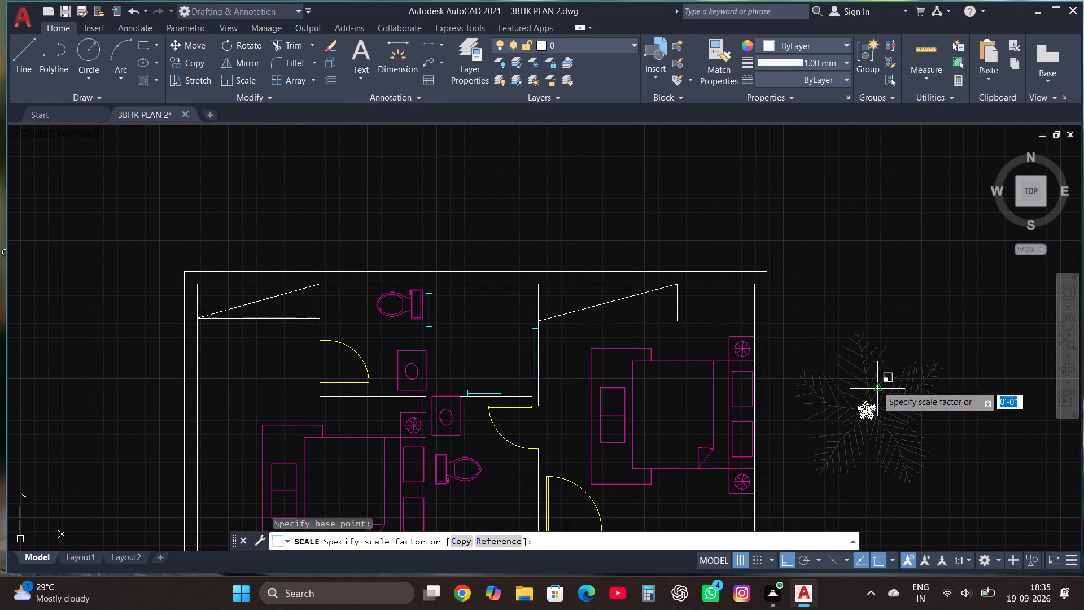
click(878, 382)
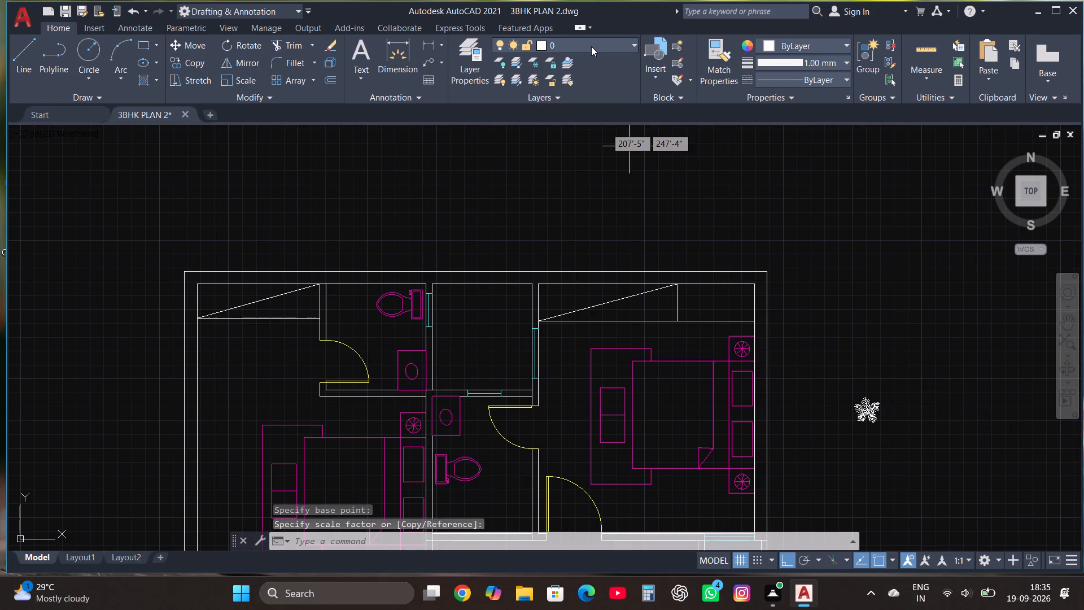
Assign the scaled tree to the GRASS layer.
click(876, 416)
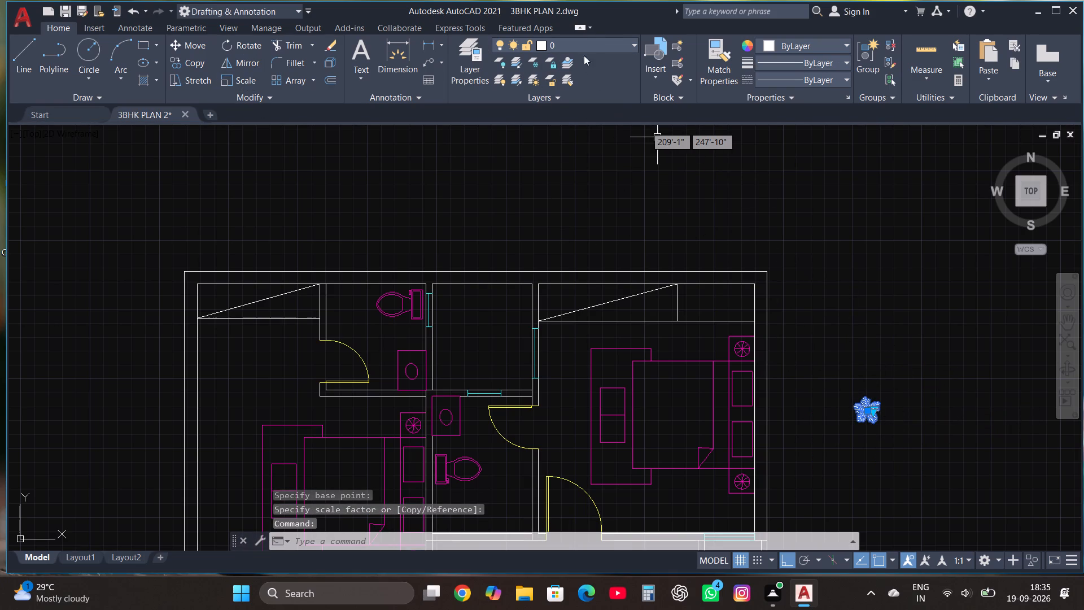
click(590, 37)
click(591, 46)
click(576, 116)
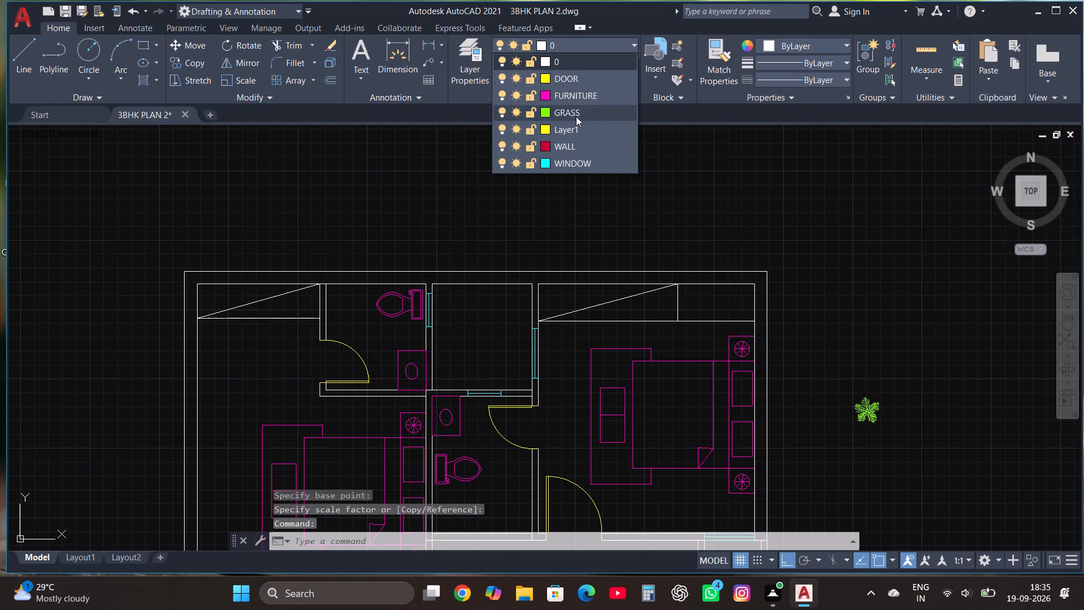
key(Escape)
Copy the tree in multiple mode with Ortho off, placing a row of four along the upper wall of the open shaft.
click(869, 415)
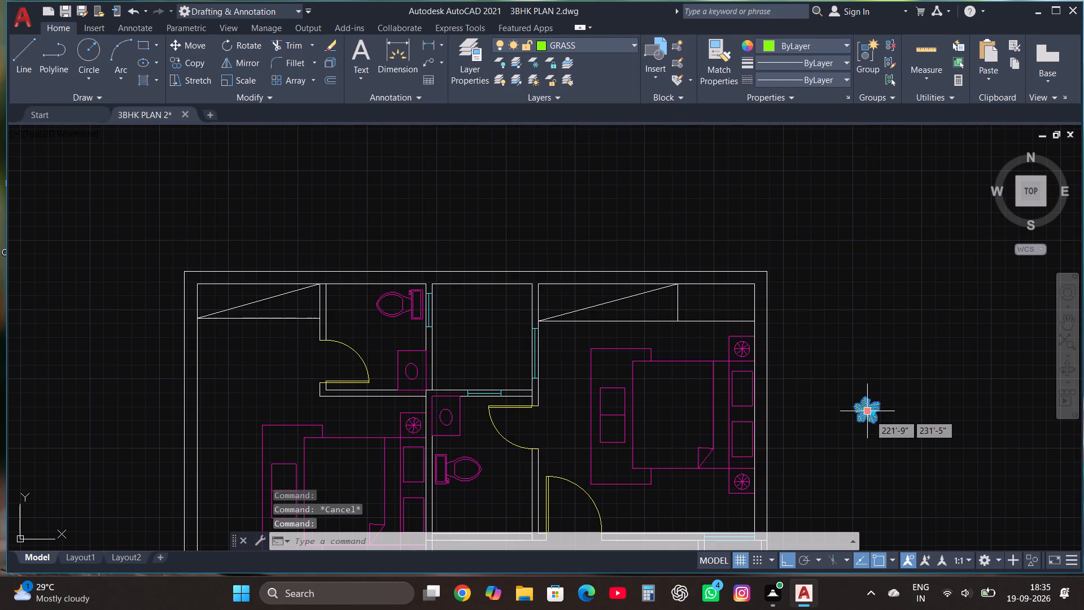
click(192, 60)
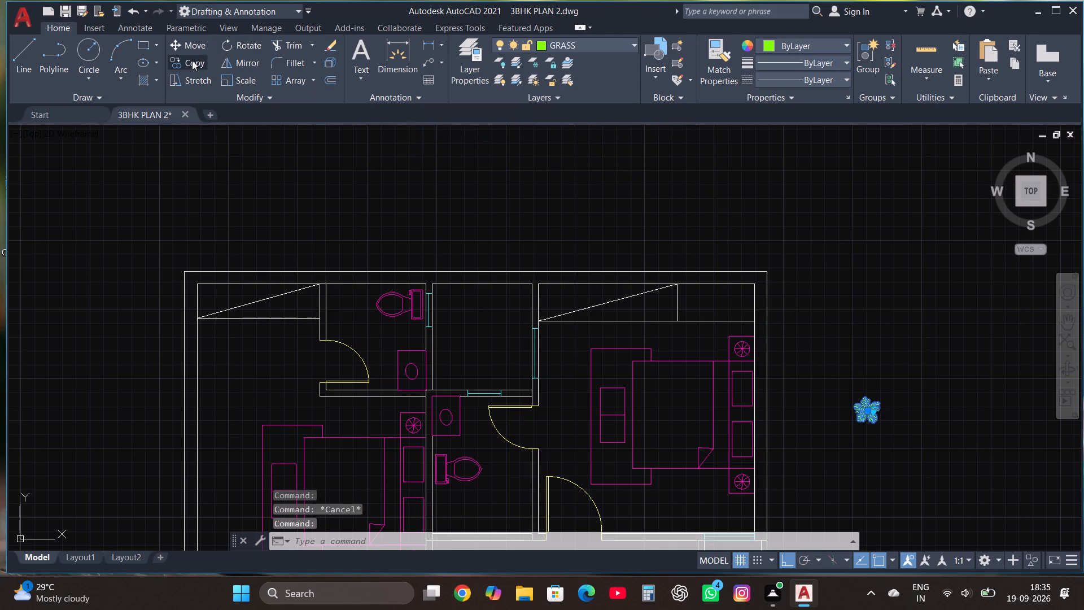
click(538, 538)
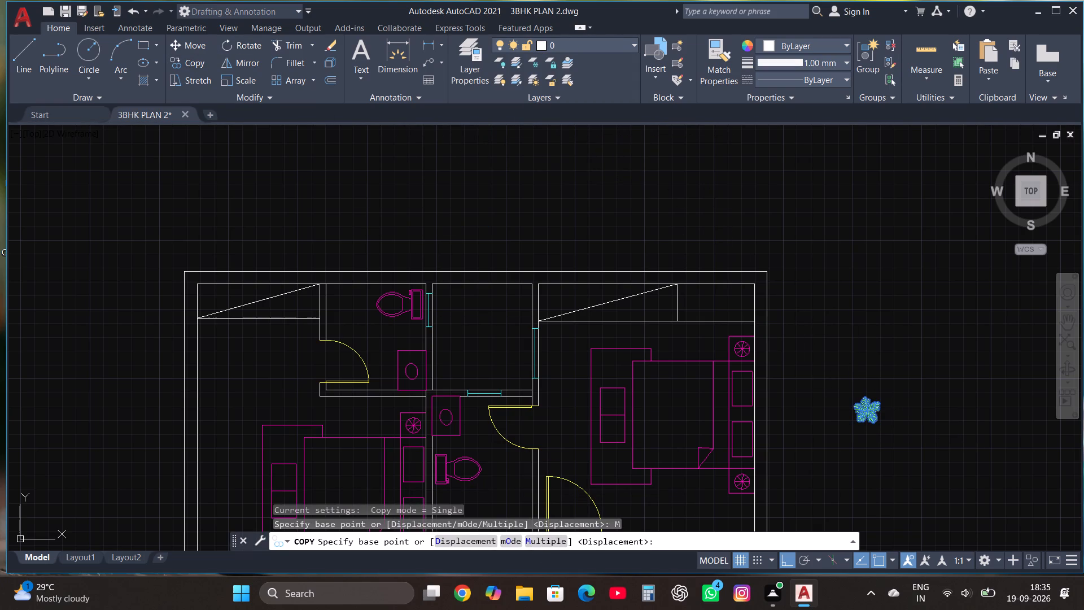
click(868, 416)
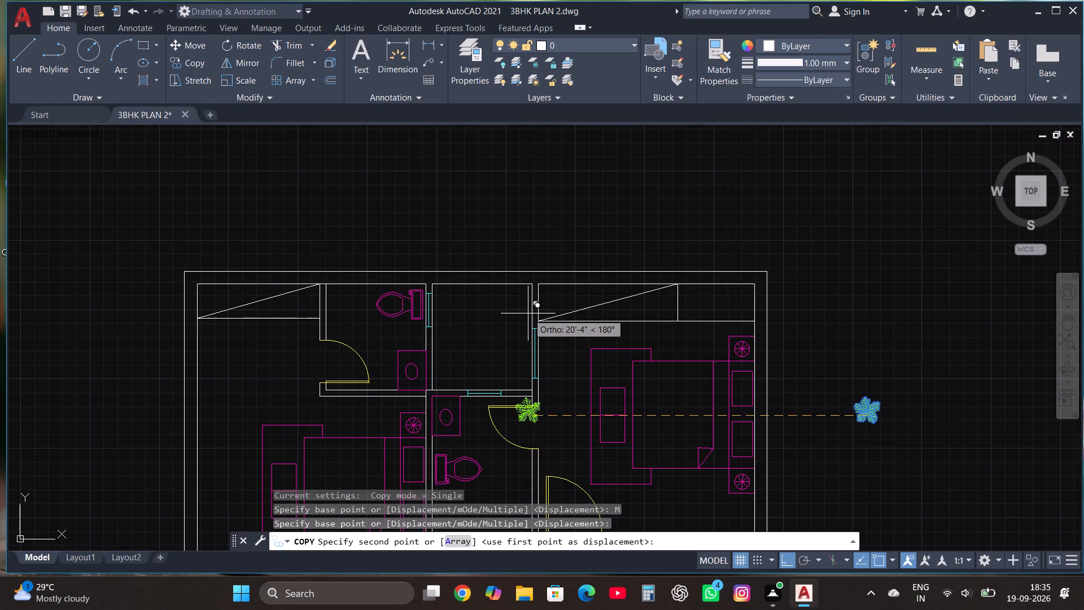
key(F8)
scroll(467, 306, up, 2)
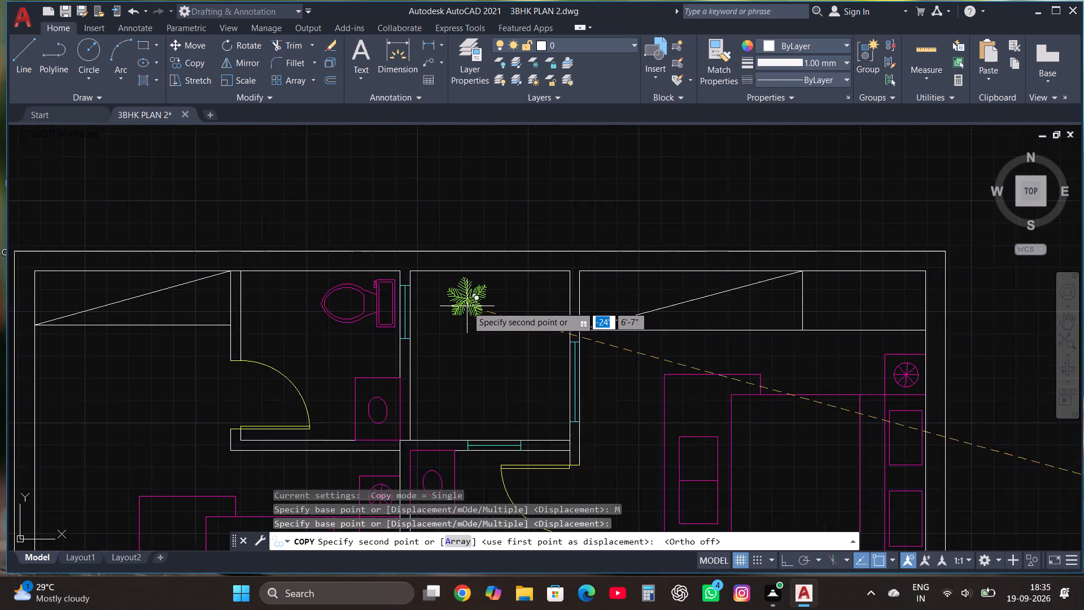
click(409, 300)
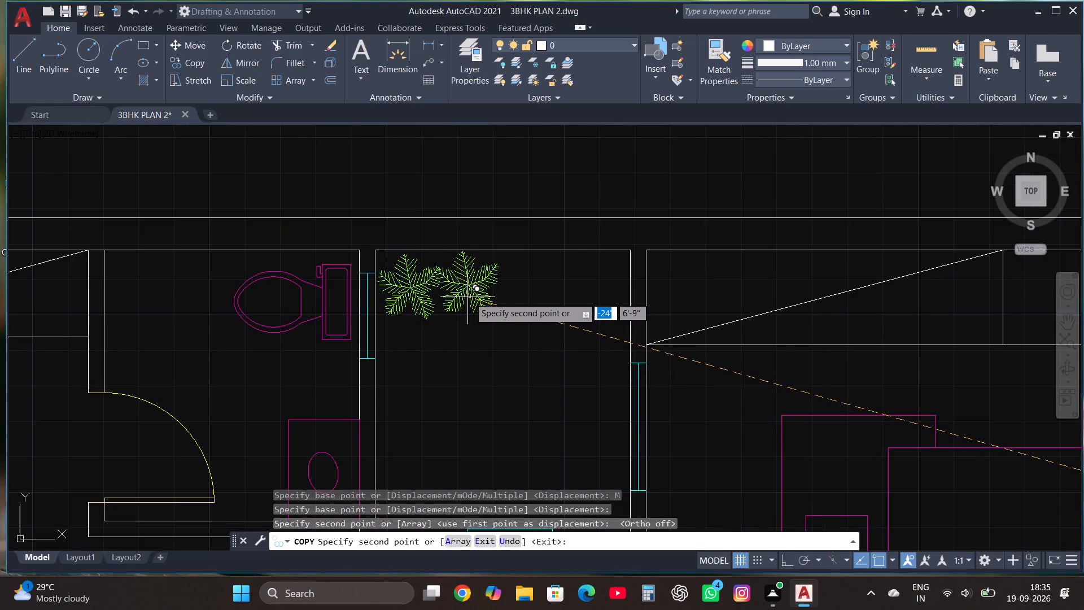
click(469, 298)
click(519, 298)
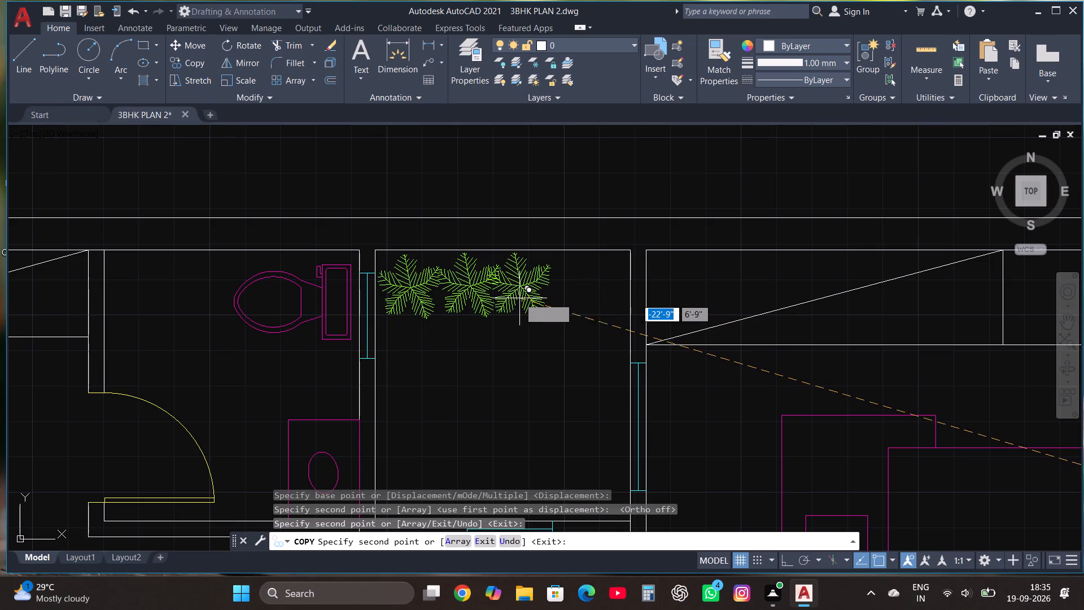
double_click(576, 297)
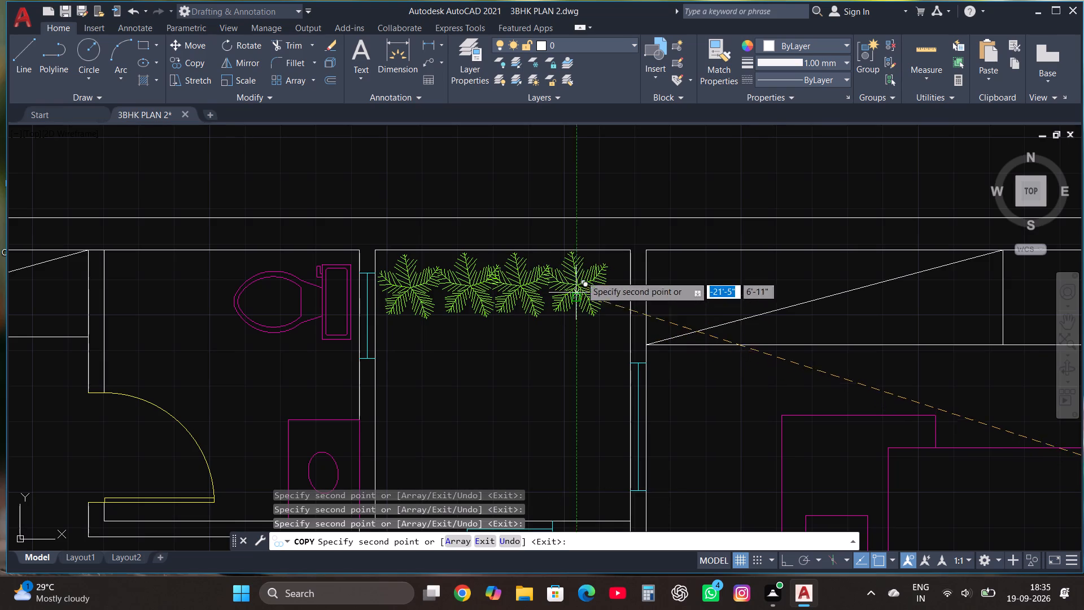
Place four more tree copies in a row along the lower wall of the open shaft.
scroll(585, 254, down, 1)
scroll(507, 408, up, 2)
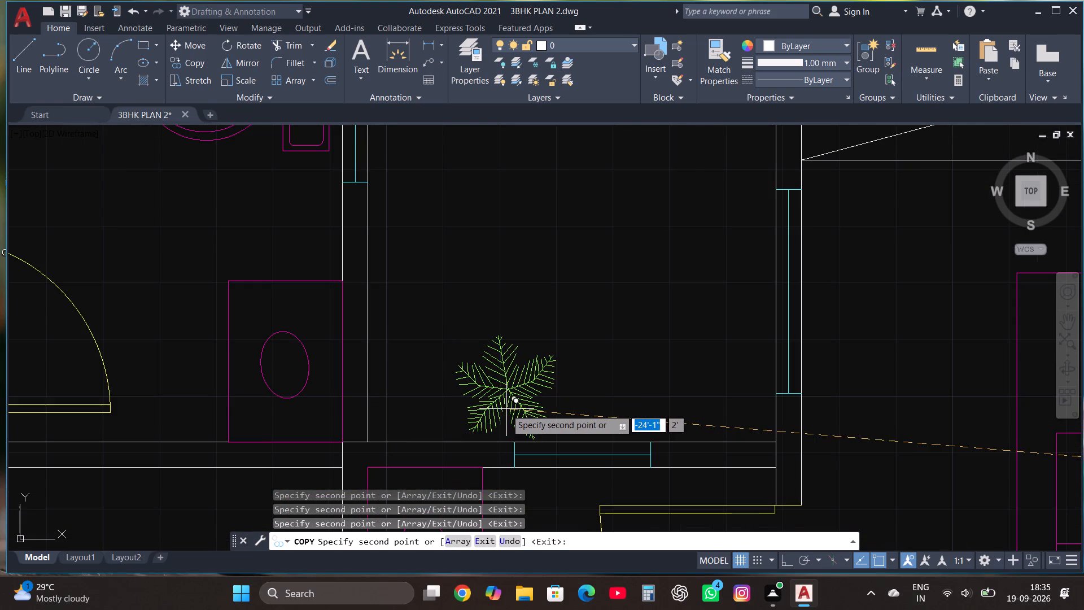
click(429, 407)
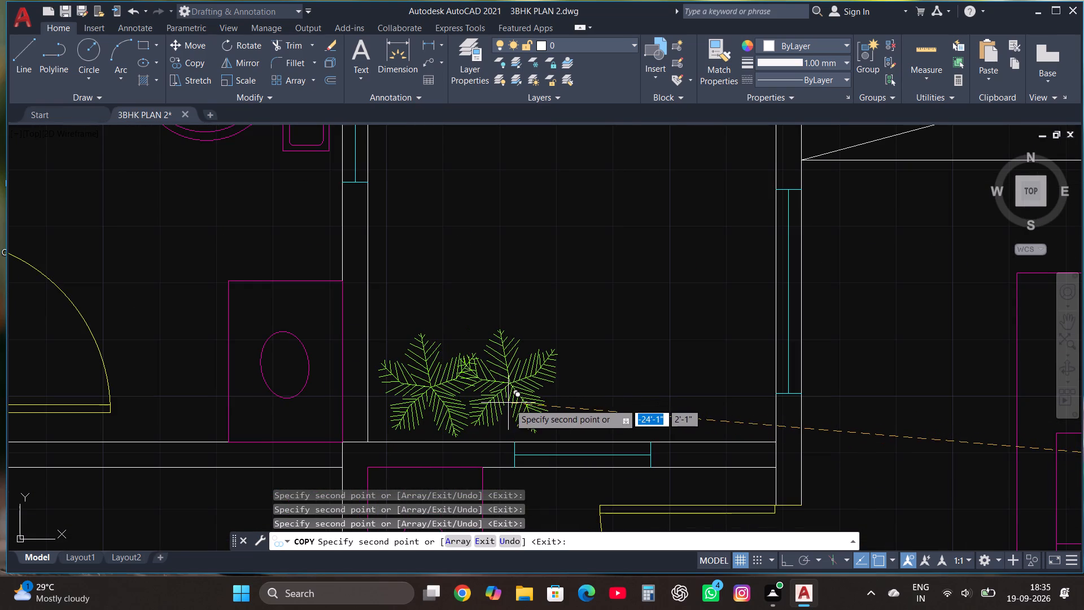
click(518, 407)
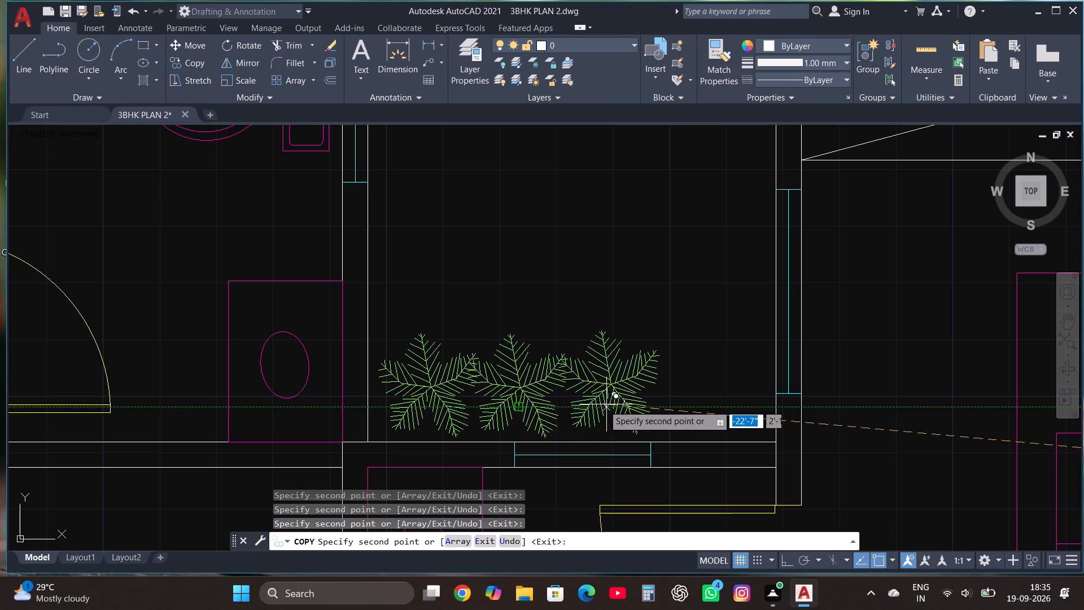
click(603, 405)
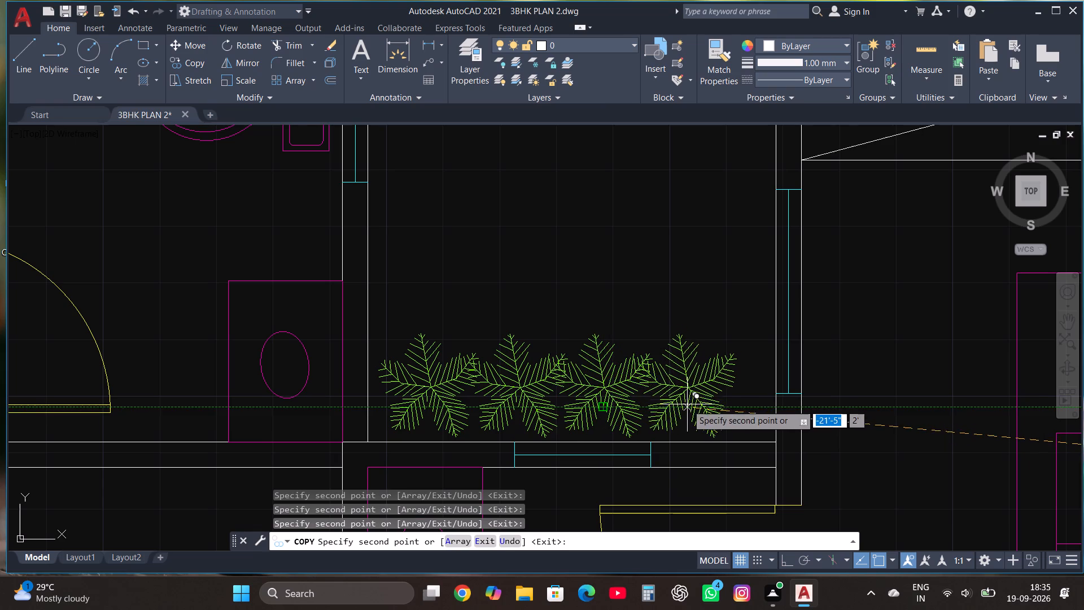
click(690, 406)
Place eight tree copies in a vertical column along the outer wall of the open duct beside the kitchen.
scroll(466, 270, down, 3)
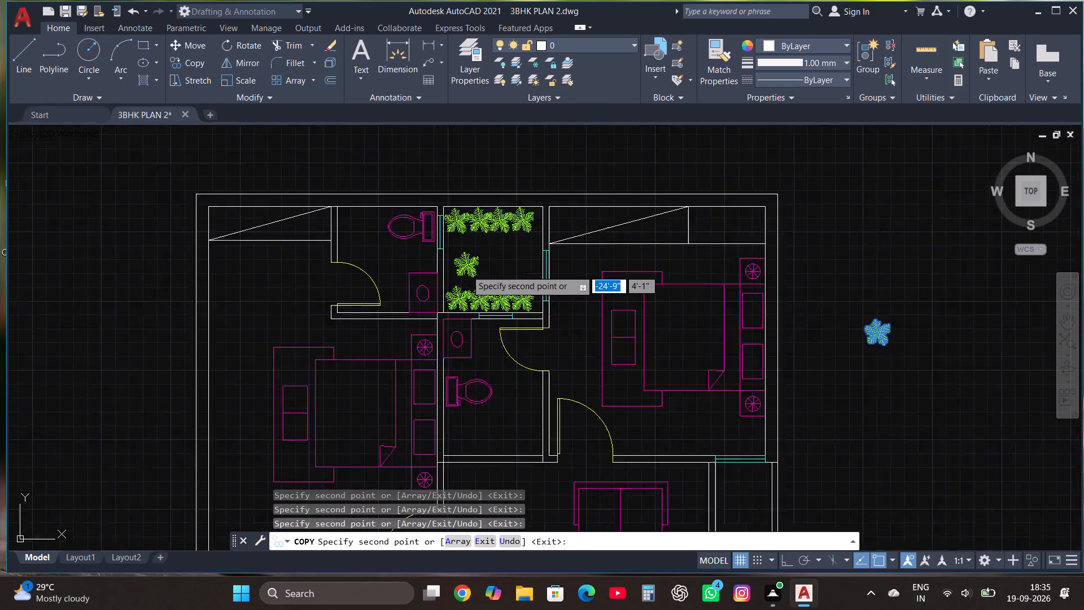
scroll(466, 270, down, 3)
scroll(386, 412, up, 1)
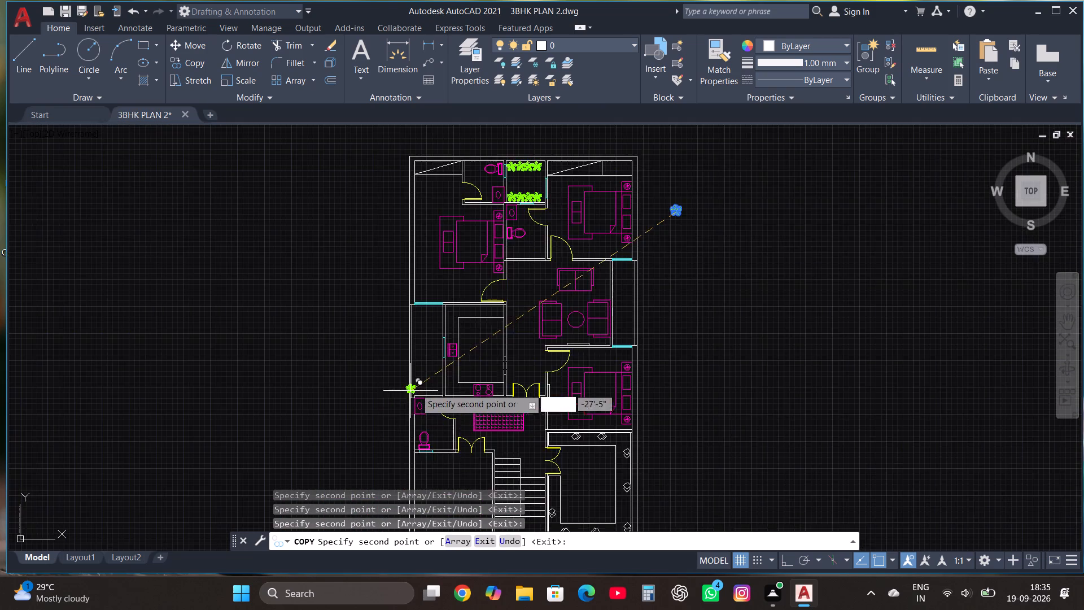
scroll(425, 383, up, 4)
click(374, 438)
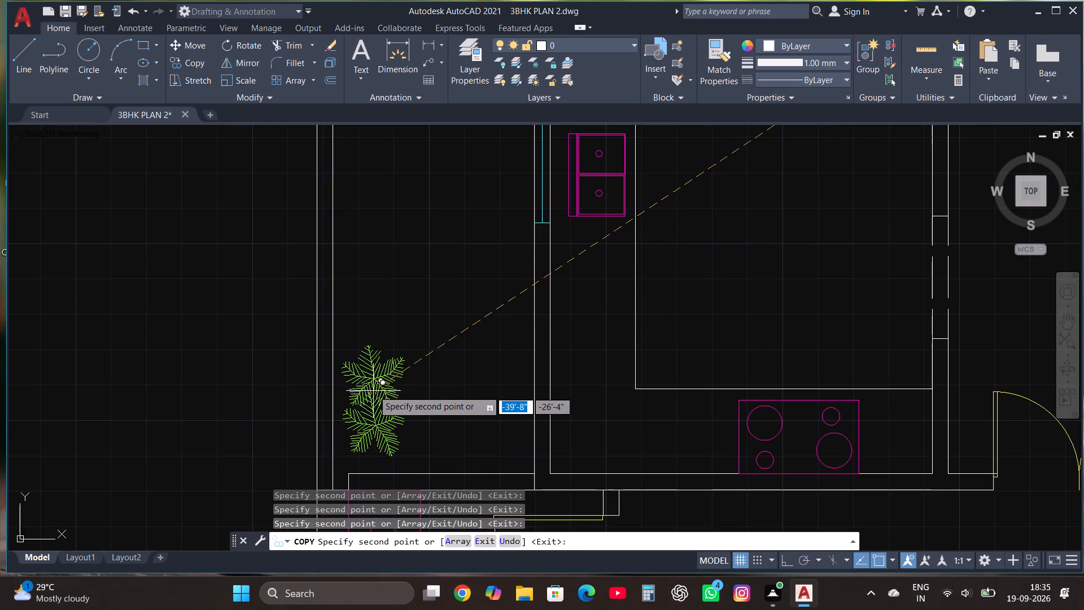
click(373, 377)
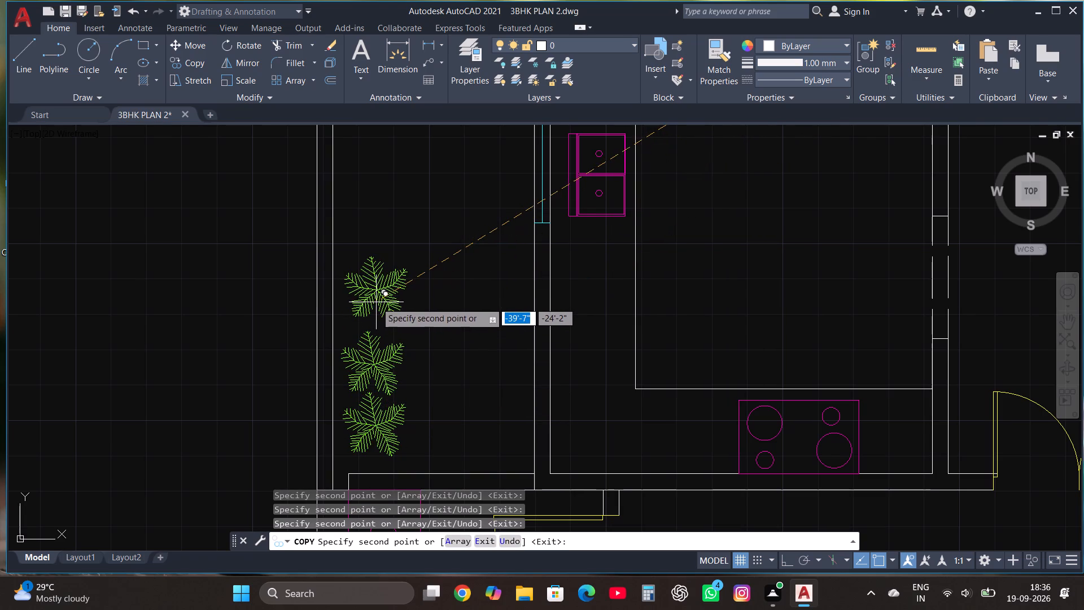
click(372, 308)
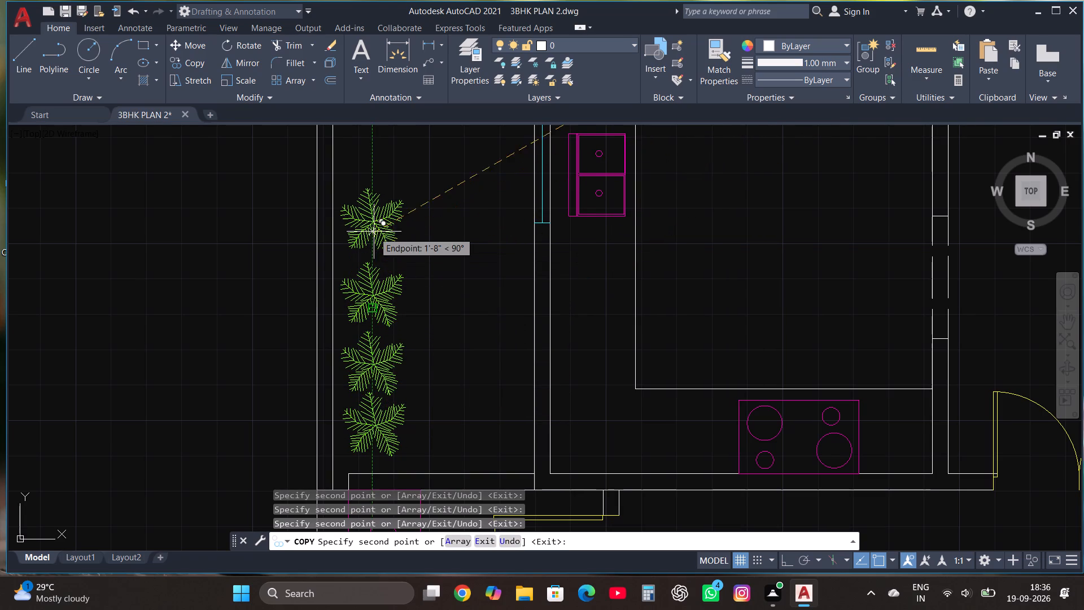
click(369, 241)
scroll(402, 361, down, 2)
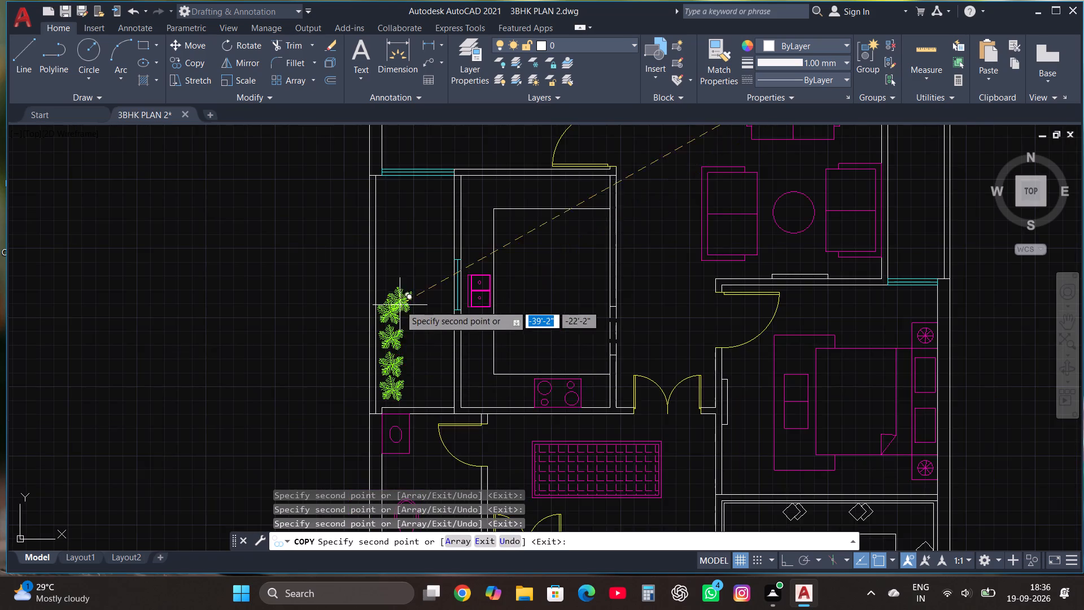
scroll(399, 300, up, 2)
click(374, 273)
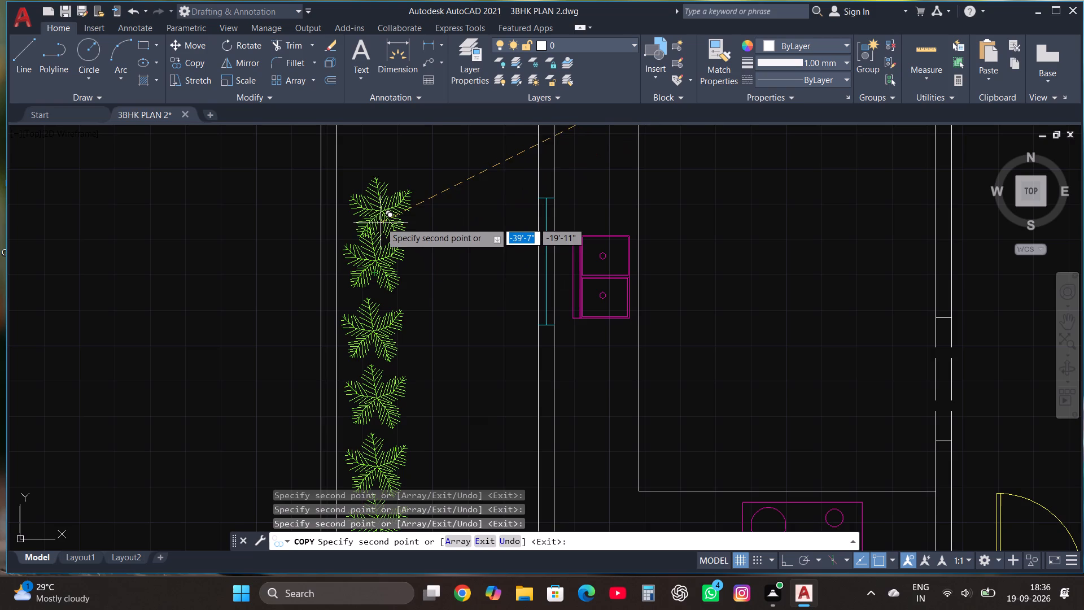
click(377, 204)
scroll(382, 319, down, 1)
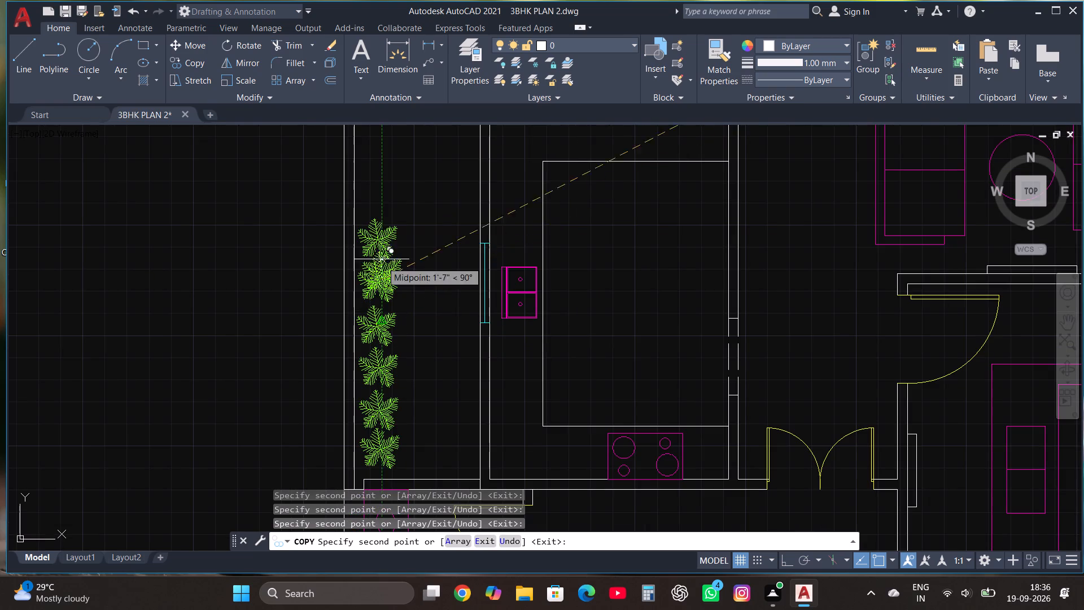
click(383, 202)
scroll(404, 336, down, 2)
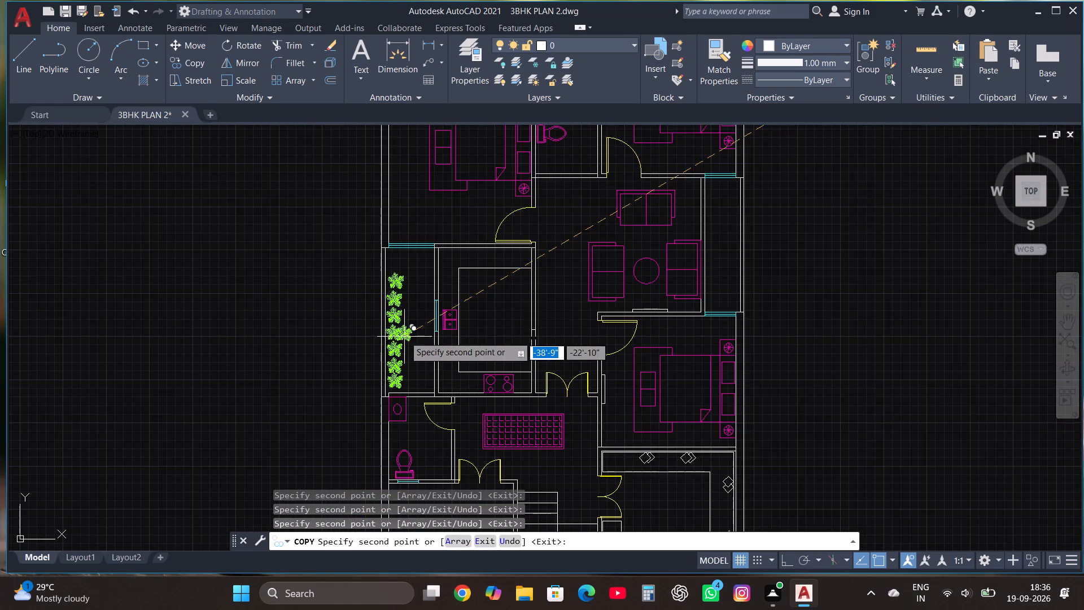
scroll(405, 272, up, 3)
click(365, 238)
Place seven more tree copies in a vertical column along the outer wall of the open strip beside the living room.
scroll(365, 250, down, 3)
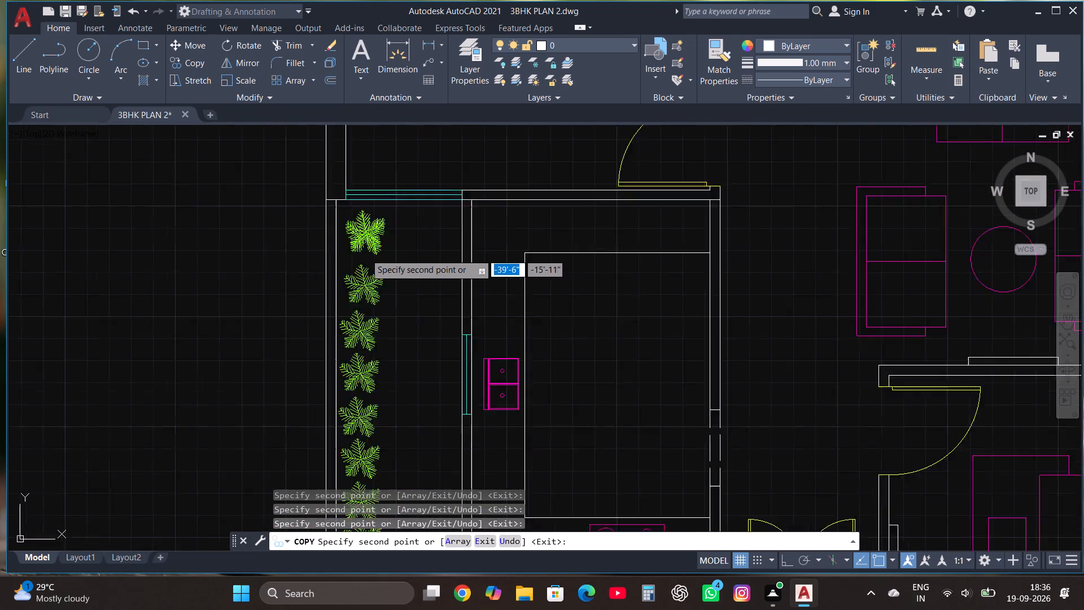
scroll(365, 256, down, 1)
scroll(530, 347, down, 1)
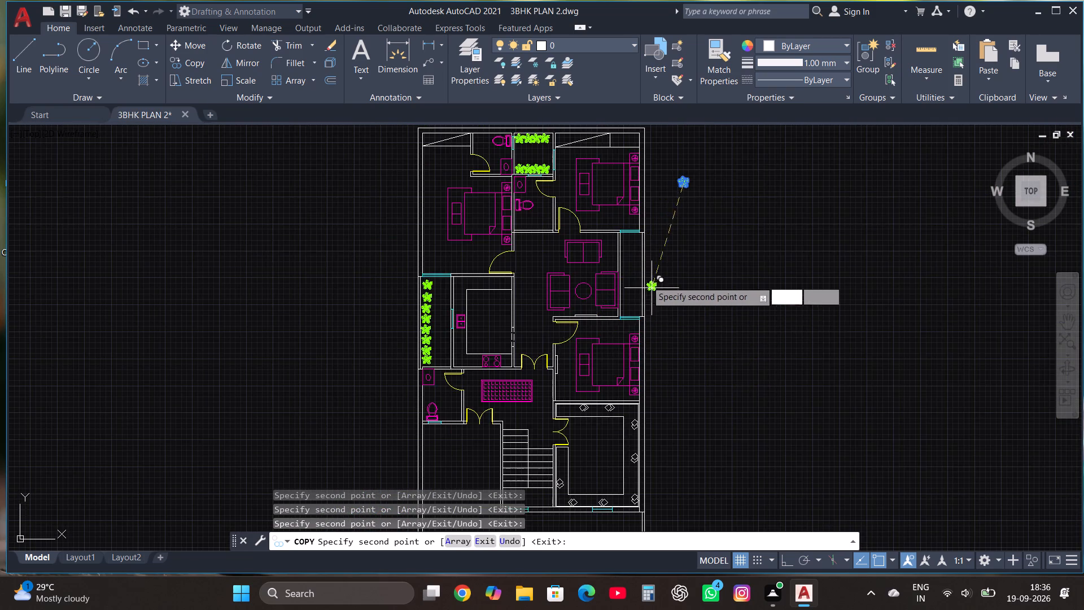
scroll(619, 252, up, 3)
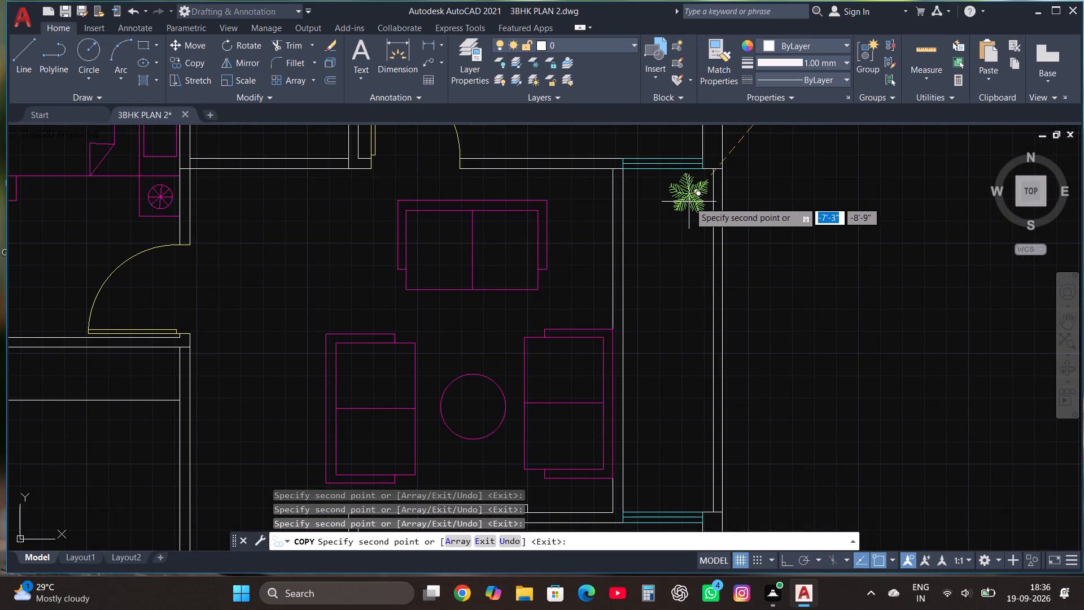
click(689, 202)
click(689, 249)
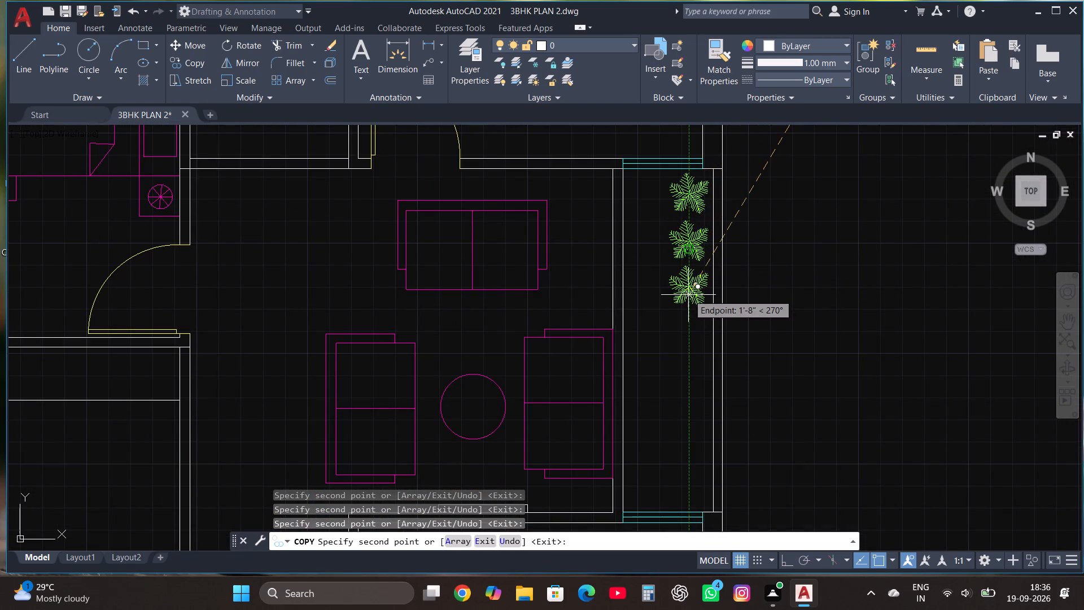
click(688, 295)
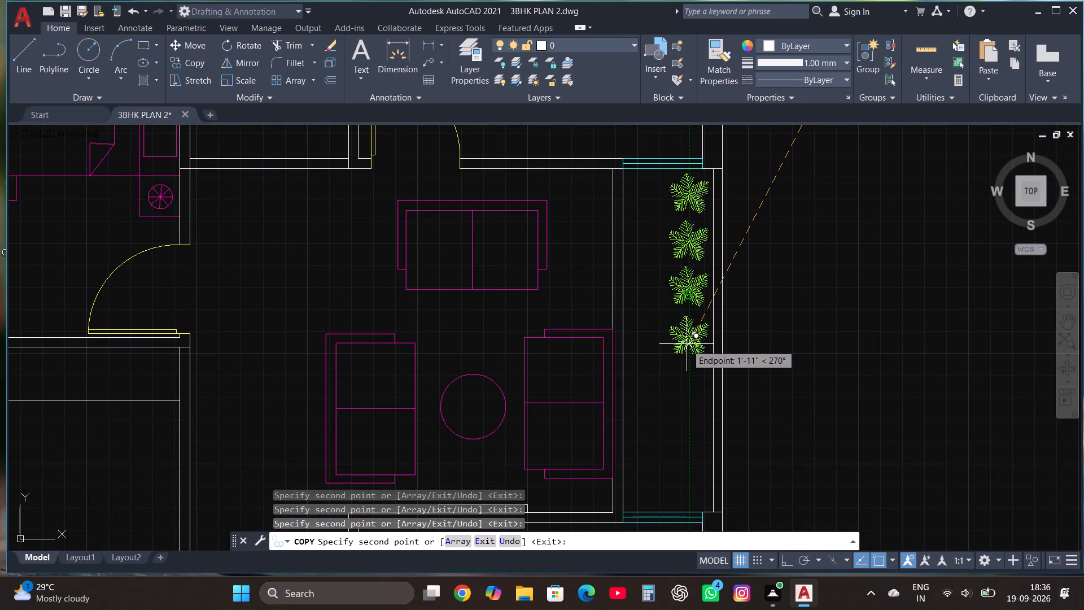
click(687, 343)
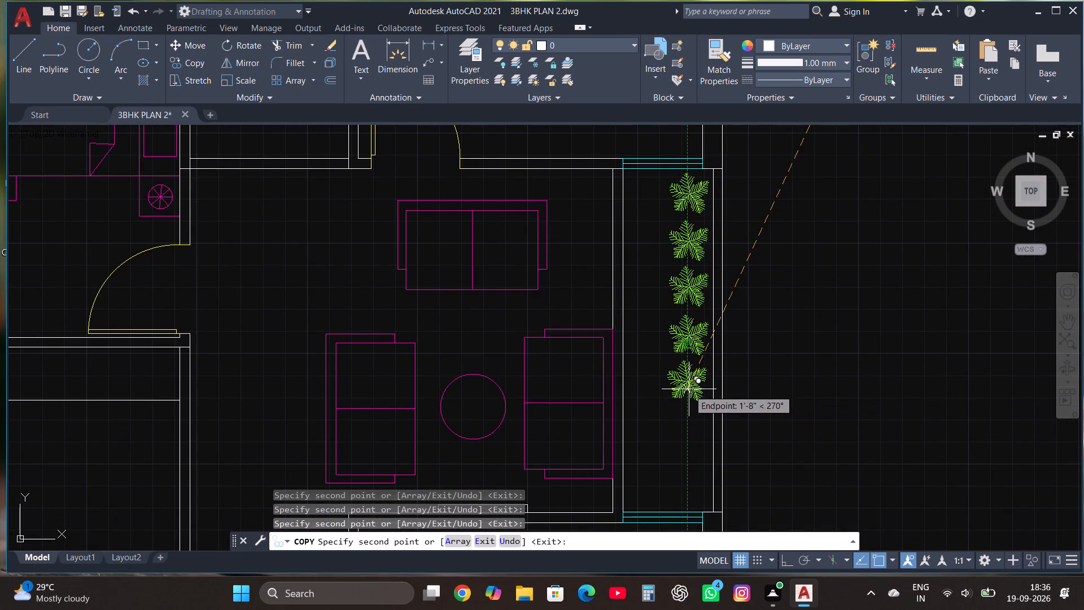
click(689, 389)
click(689, 432)
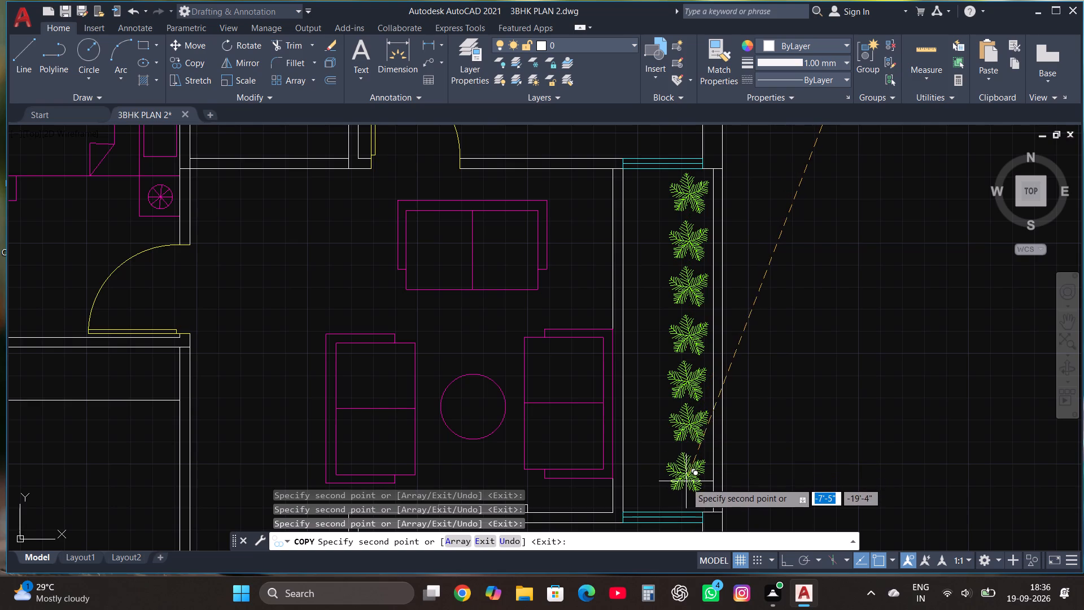
click(691, 484)
Place eleven tree copies in a row along the front boundary wall, below the staircase and the front room, and end the copying.
scroll(646, 280, down, 4)
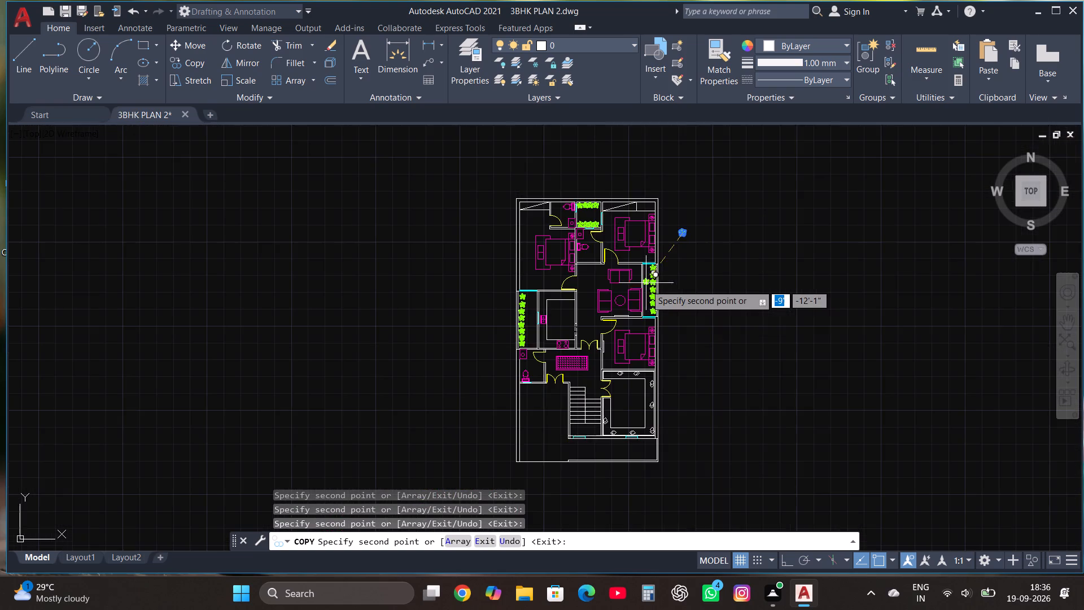
scroll(620, 471, up, 1)
scroll(553, 464, up, 2)
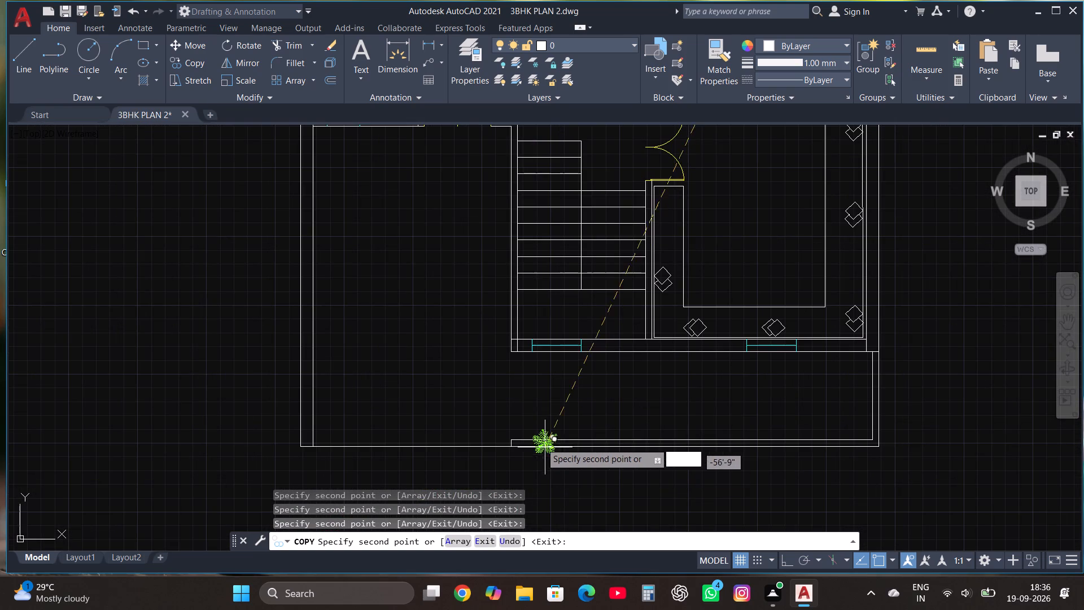
click(531, 426)
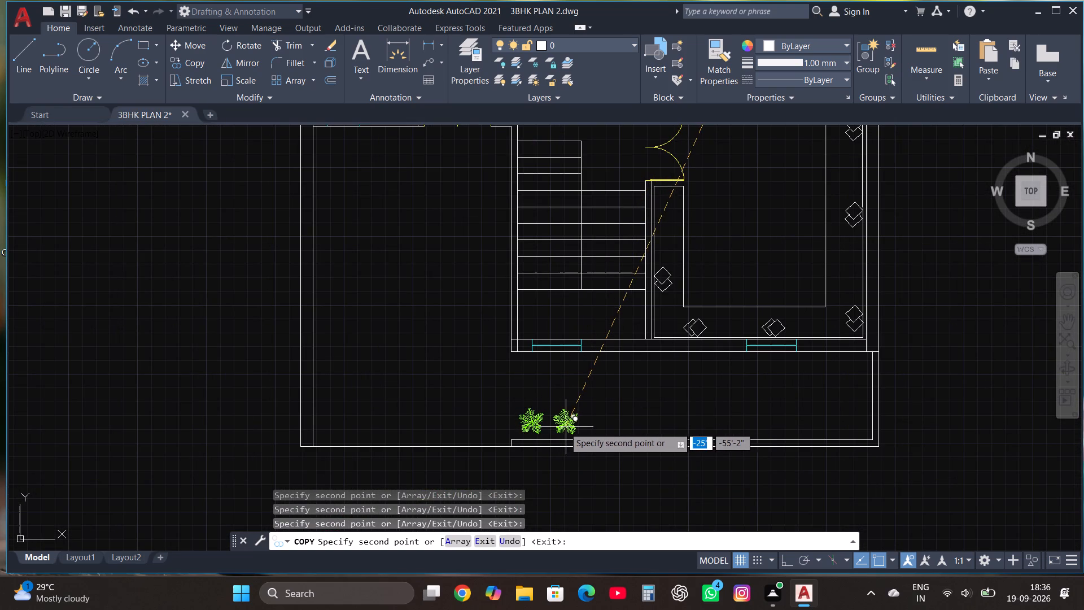
click(562, 426)
scroll(562, 426, up, 2)
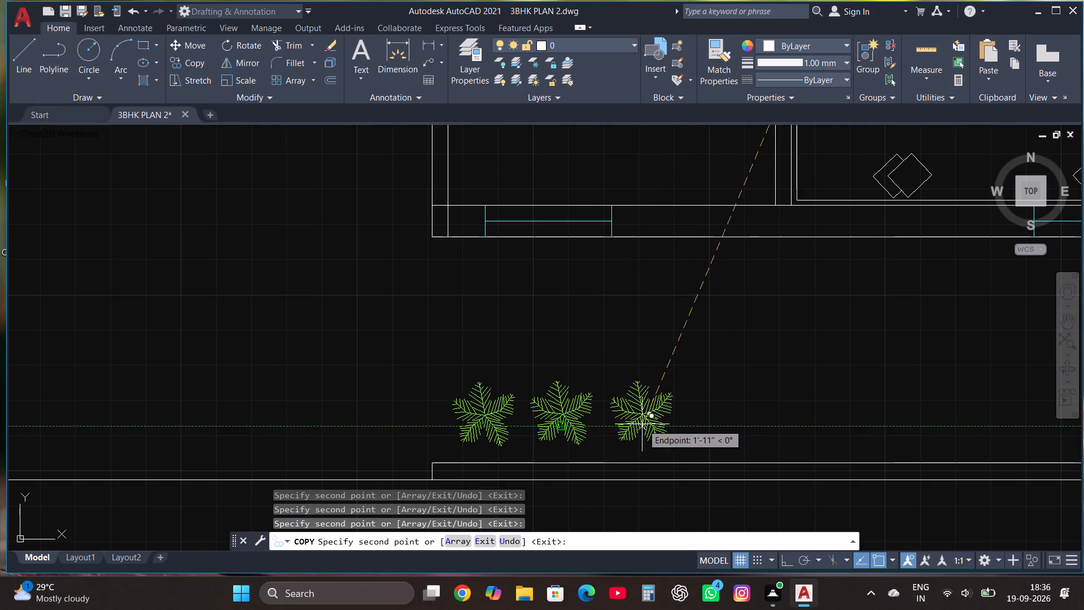
click(641, 424)
click(717, 424)
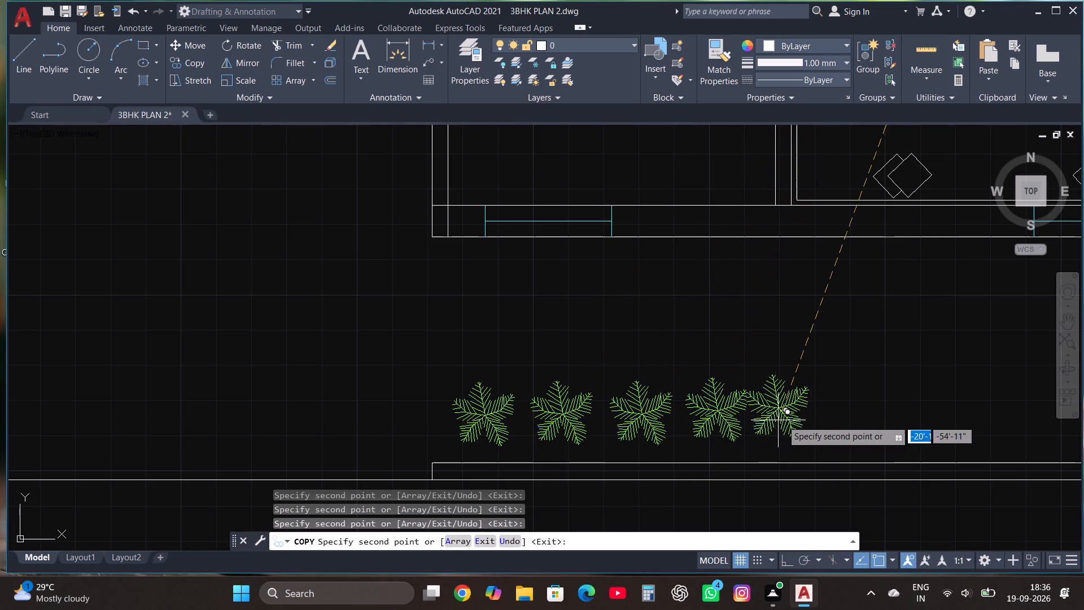
click(789, 424)
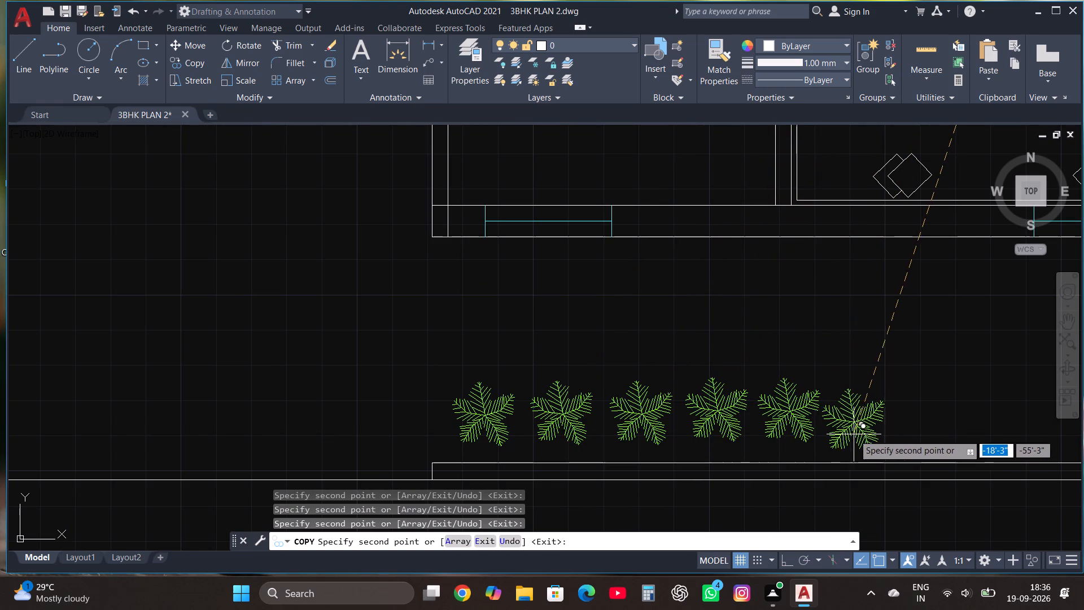
click(866, 423)
click(947, 419)
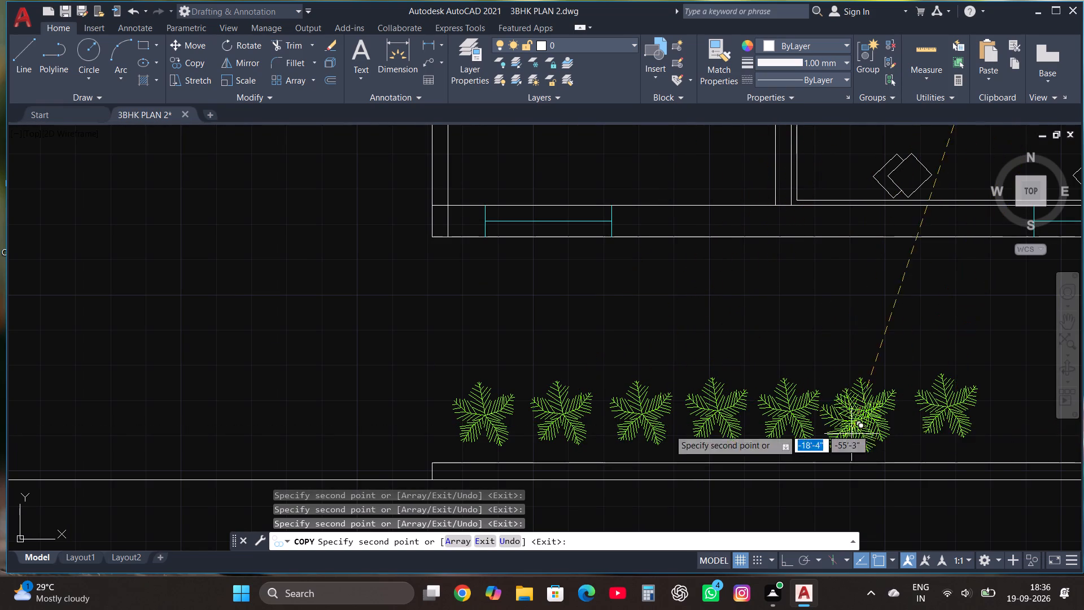
scroll(575, 417, down, 3)
scroll(726, 443, up, 3)
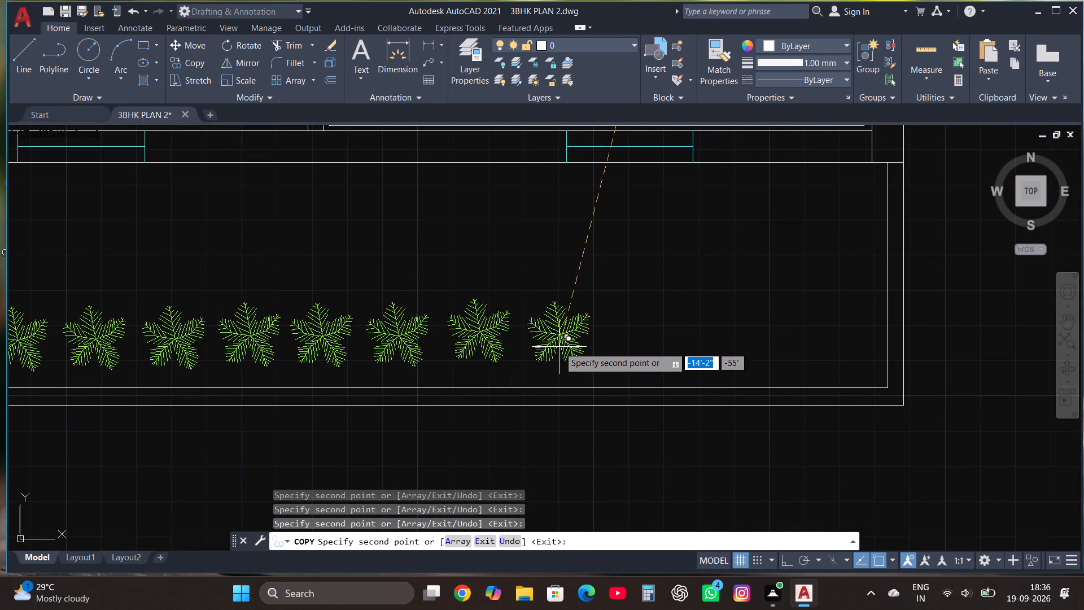
click(559, 347)
click(642, 345)
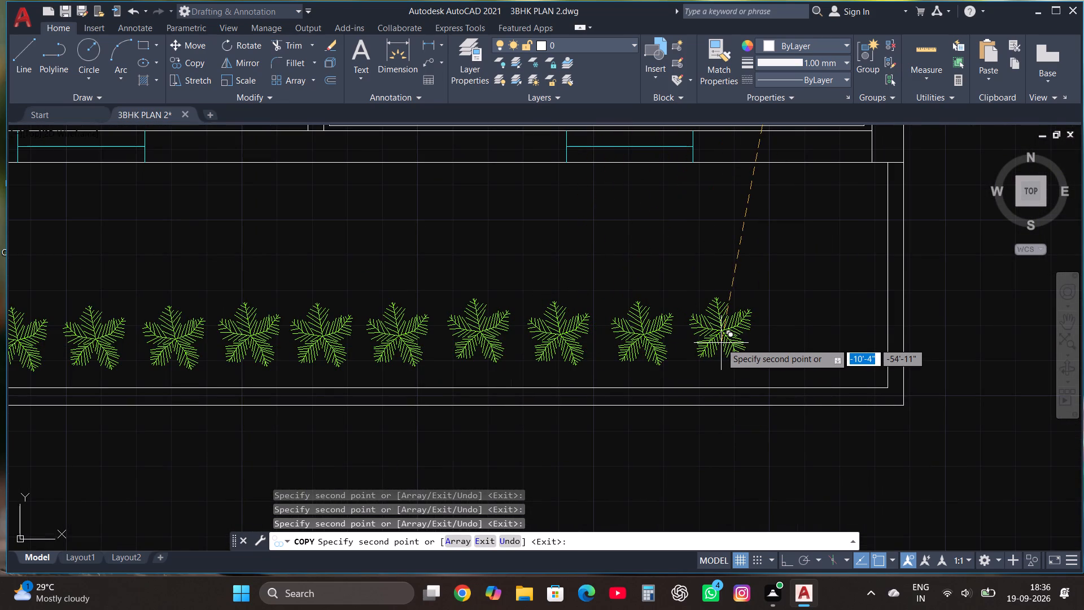
click(726, 350)
click(808, 346)
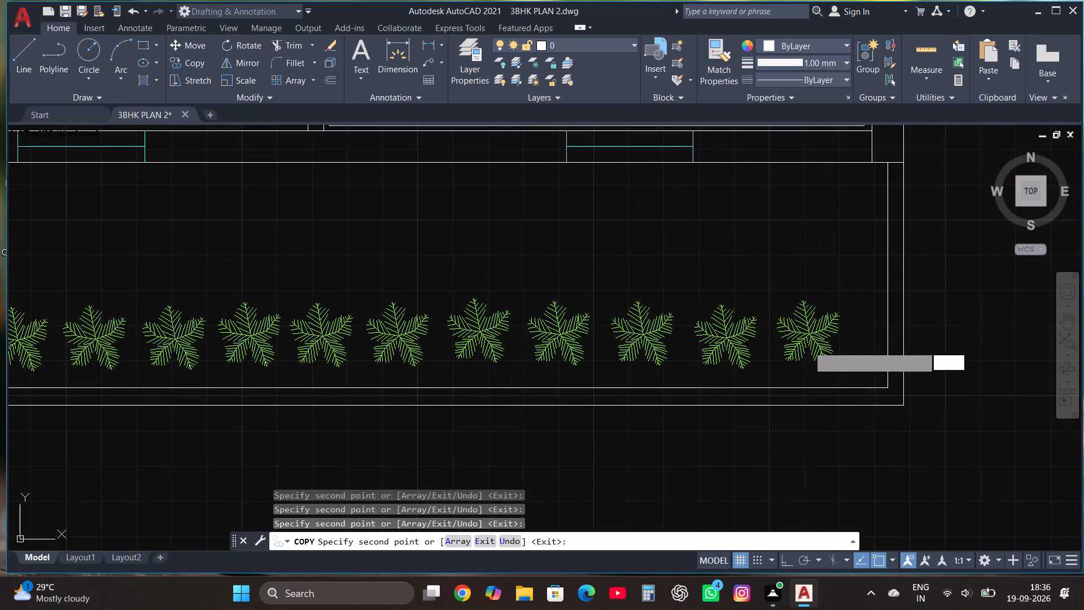
scroll(812, 374, down, 2)
key(Escape)
Insert the Vehicles - Imperial block from the architectural tool palette in the empty space west of the plan.
scroll(818, 417, down, 1)
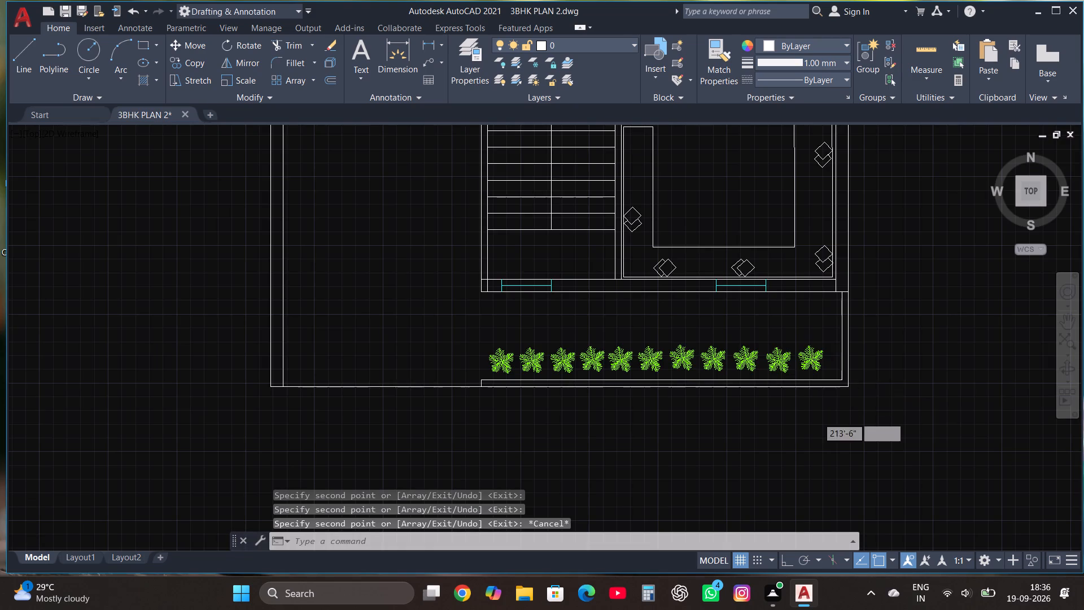
scroll(818, 424, down, 1)
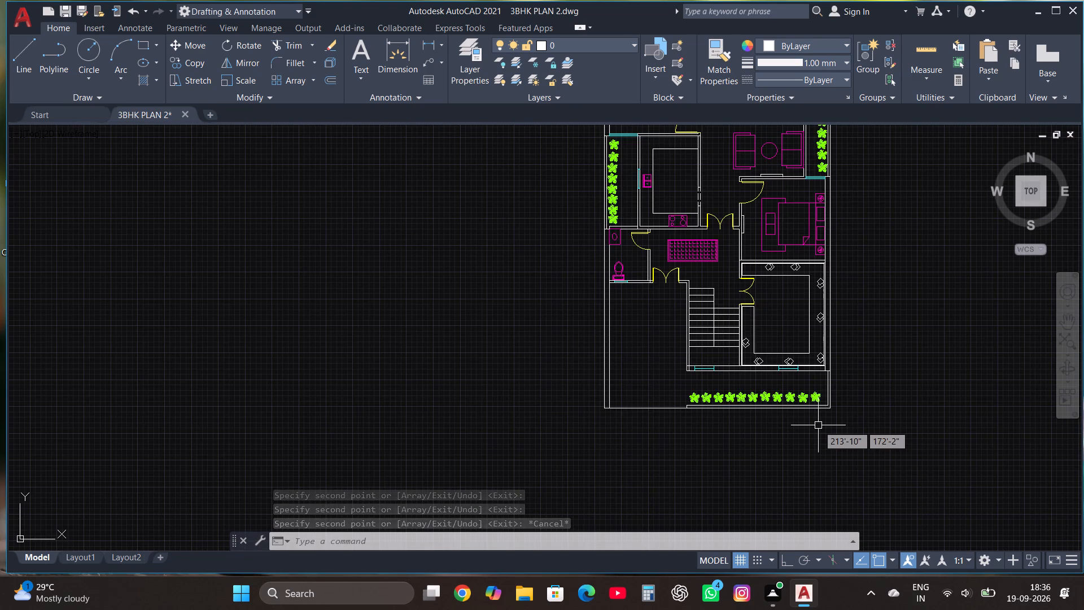
scroll(764, 441, down, 1)
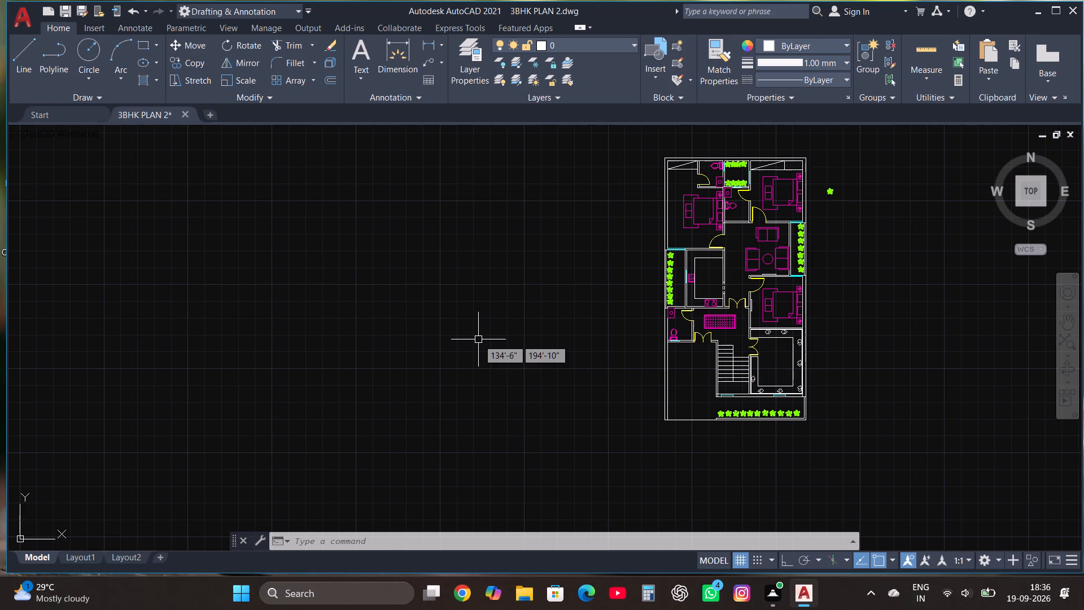
text(TOOL)
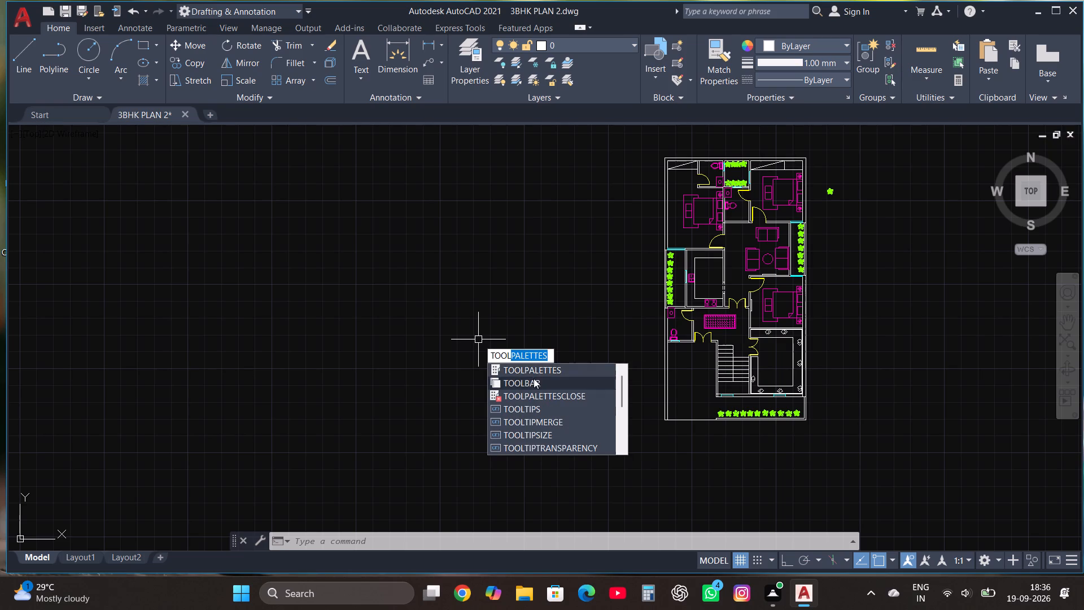
click(535, 372)
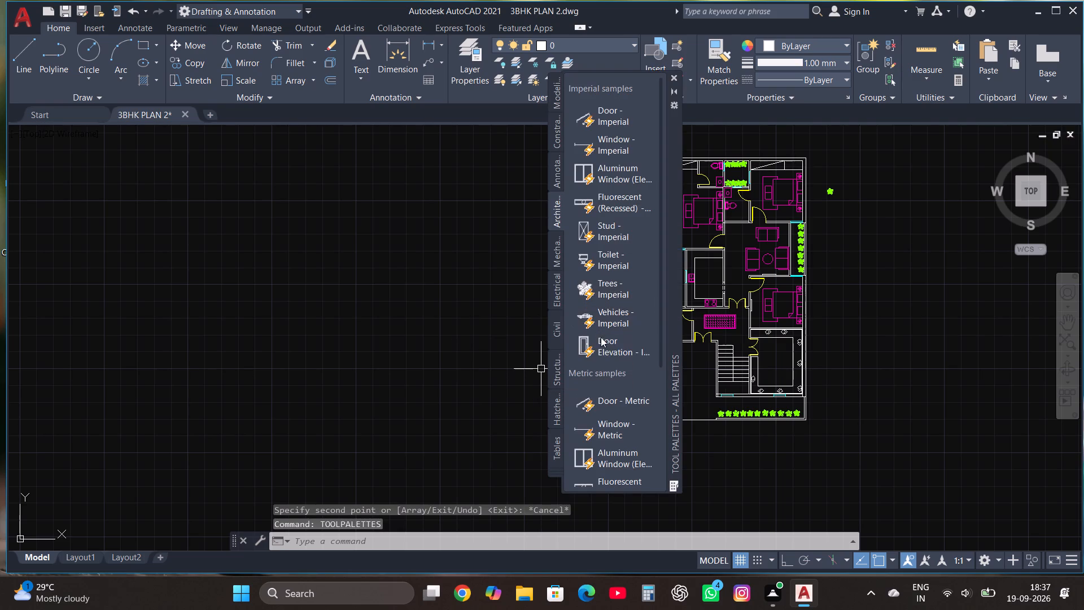
click(602, 313)
click(386, 390)
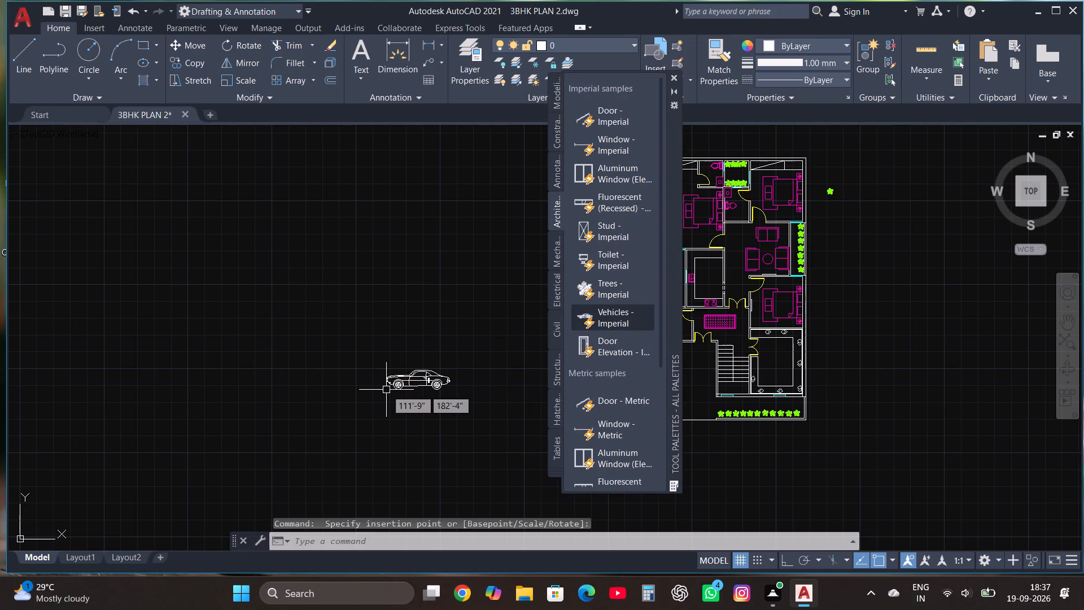
key(Escape)
click(676, 76)
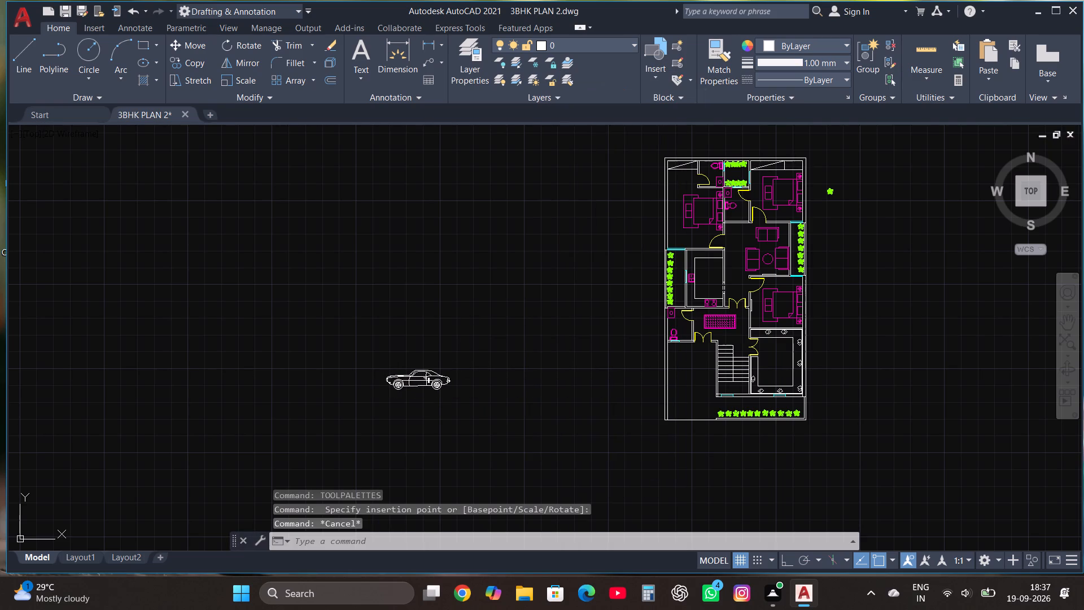
Switch the inserted car block from its side view to its top view and deselect it.
click(419, 383)
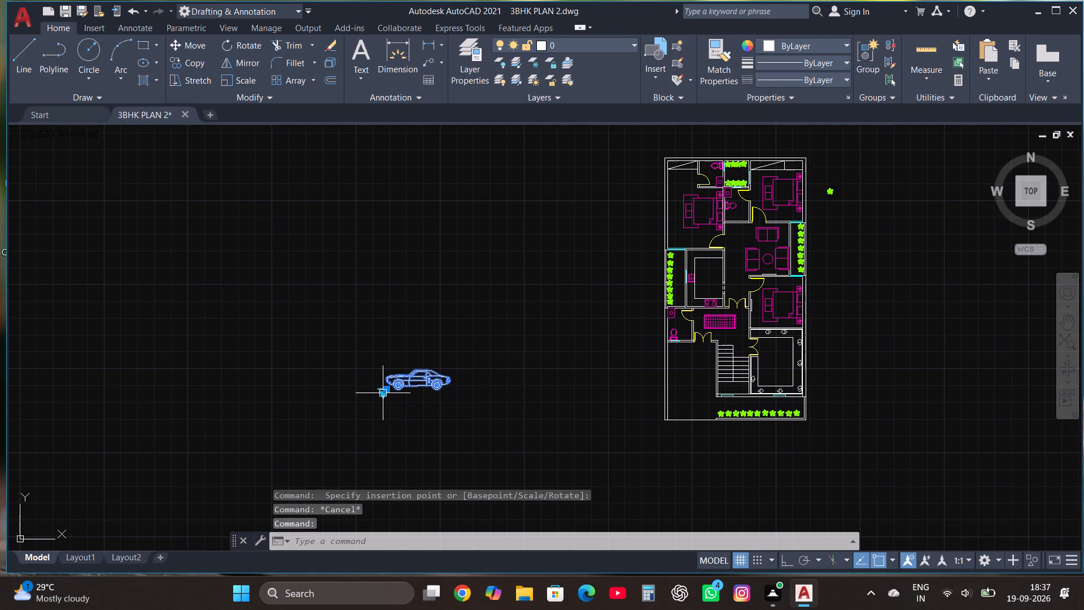
click(384, 395)
click(456, 419)
key(Escape)
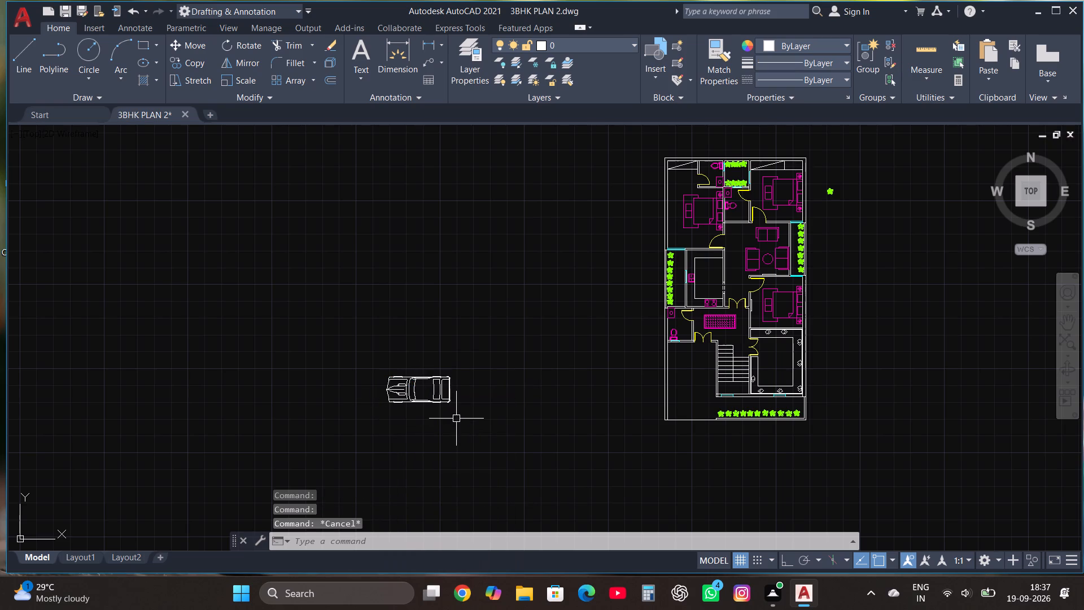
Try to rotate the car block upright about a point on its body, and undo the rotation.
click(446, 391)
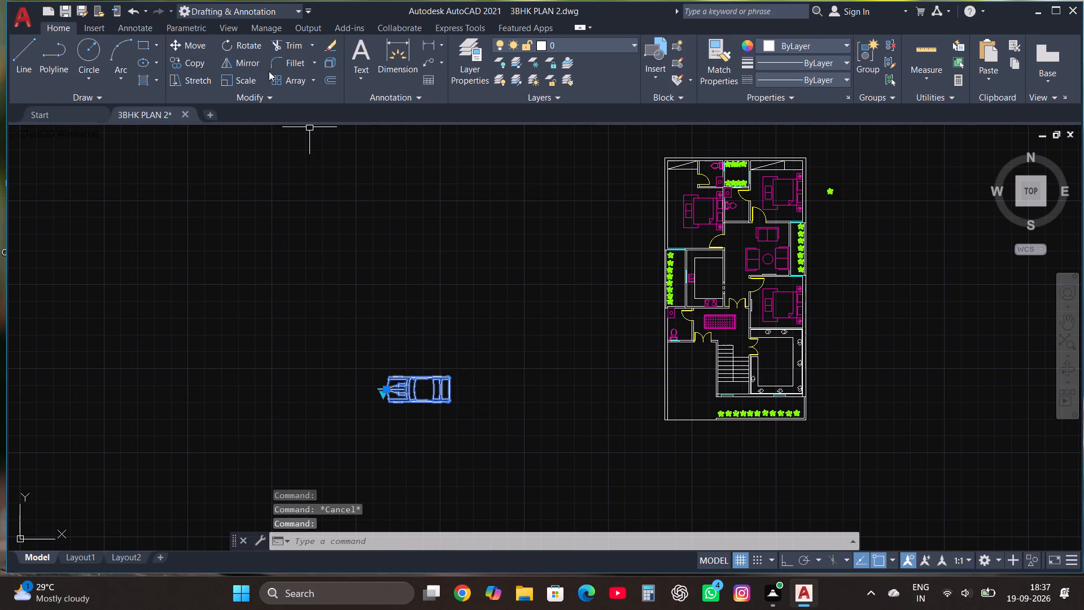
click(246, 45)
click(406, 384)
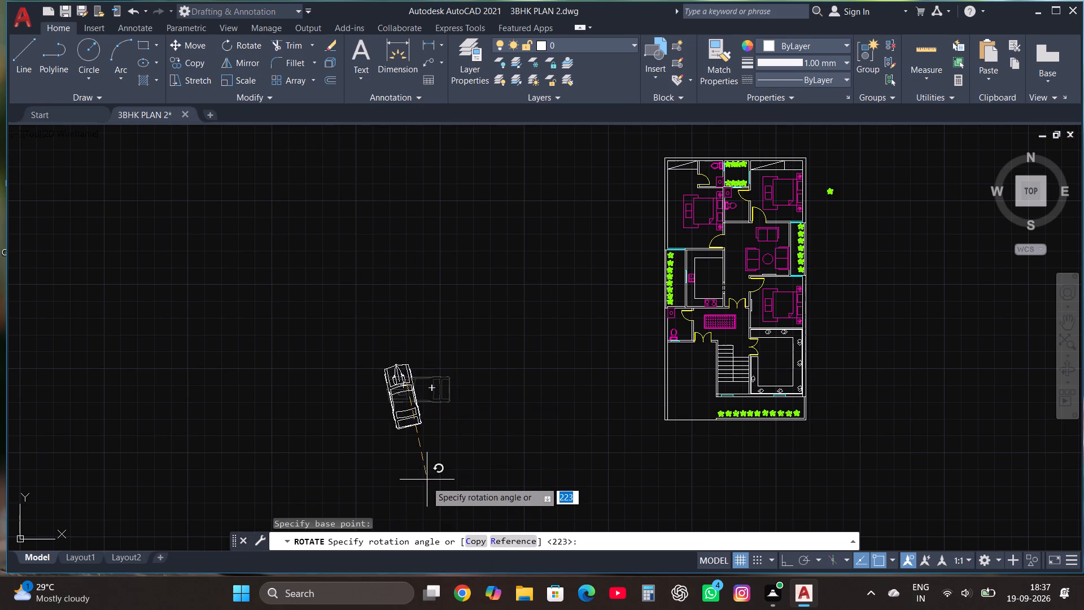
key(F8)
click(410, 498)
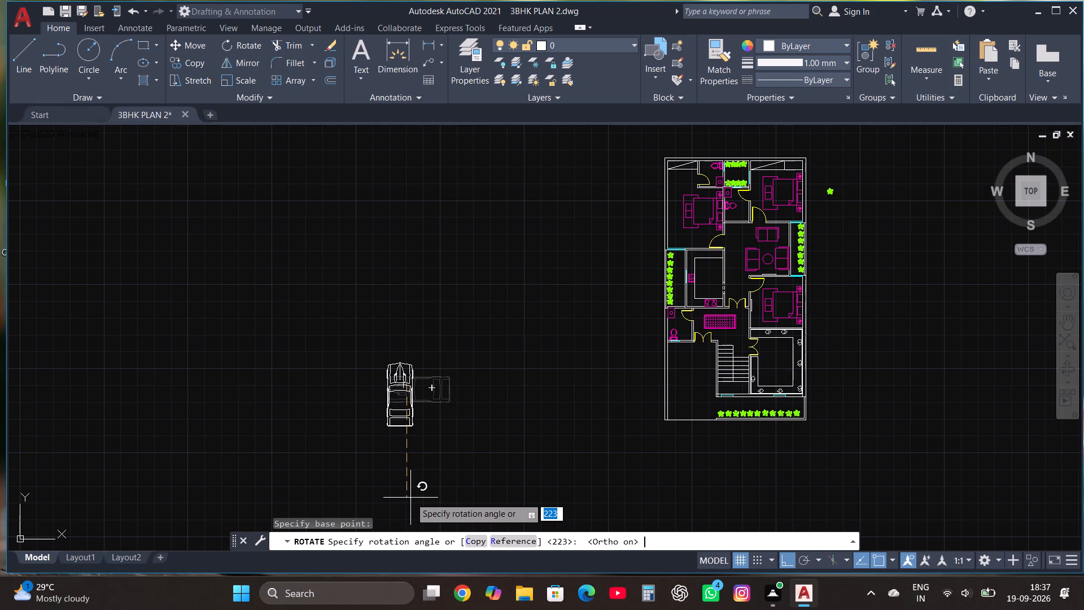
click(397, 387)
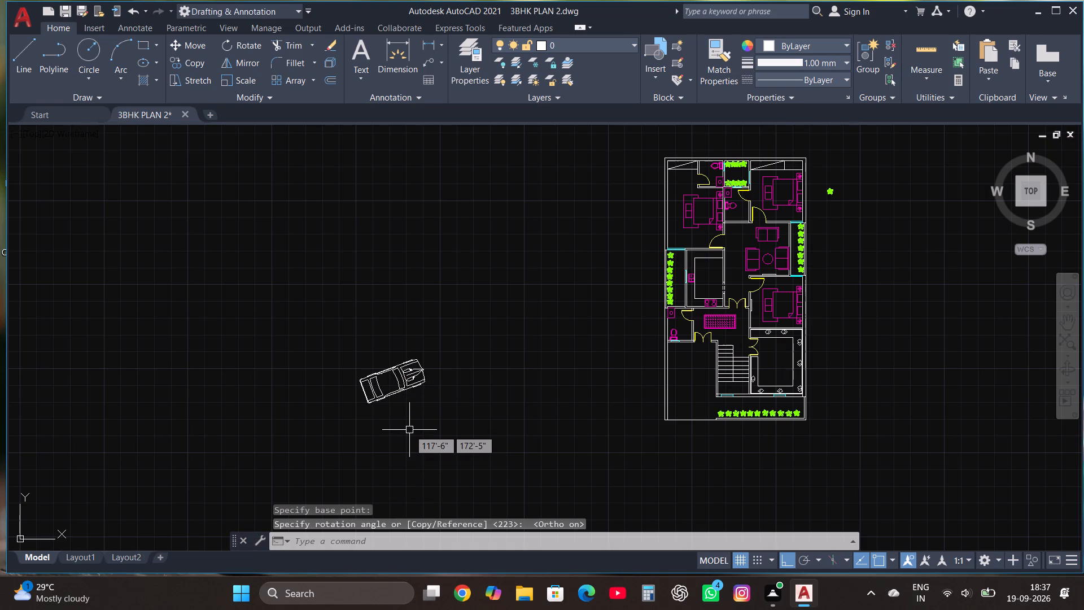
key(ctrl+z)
Rotate the top-view car 90° clockwise about its rear end so its front faces north.
click(414, 395)
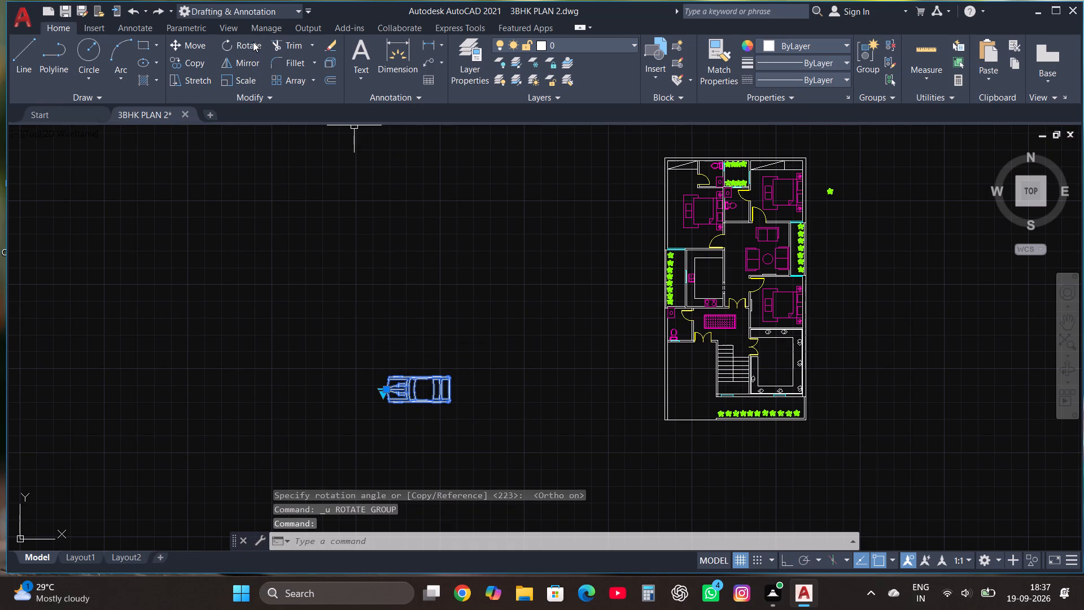
click(253, 42)
click(439, 396)
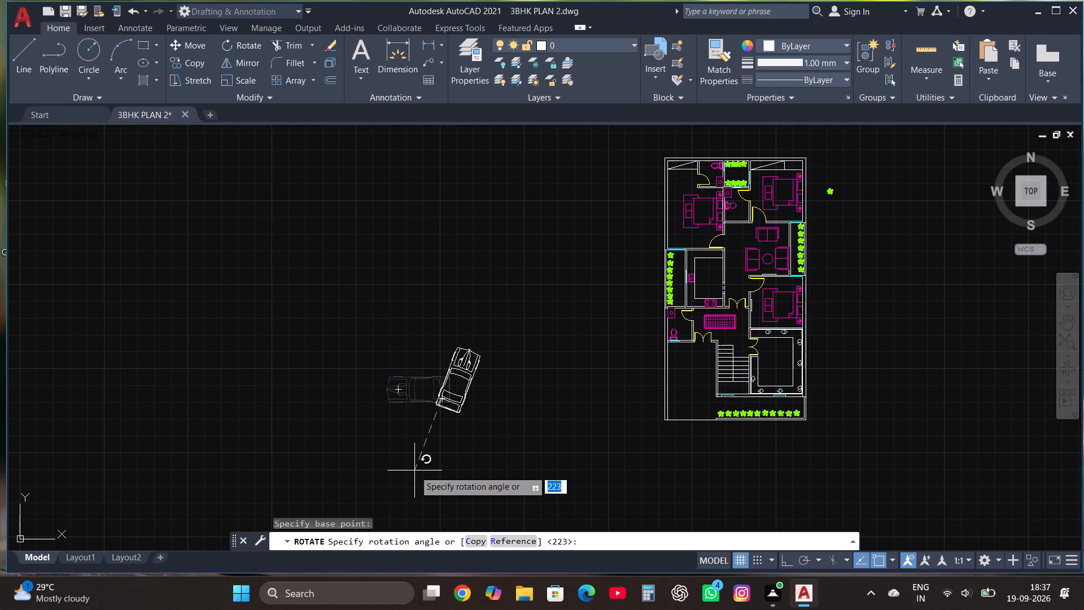
key(F8)
click(414, 470)
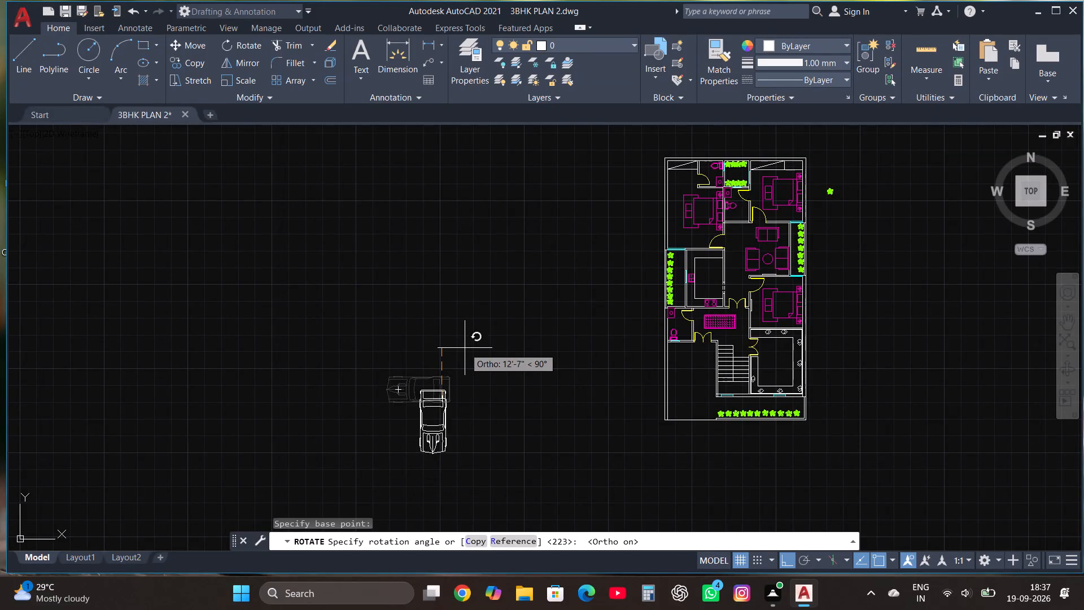
click(429, 474)
Move the upright car into the parking area west of the staircase, facing the entrance door.
click(465, 389)
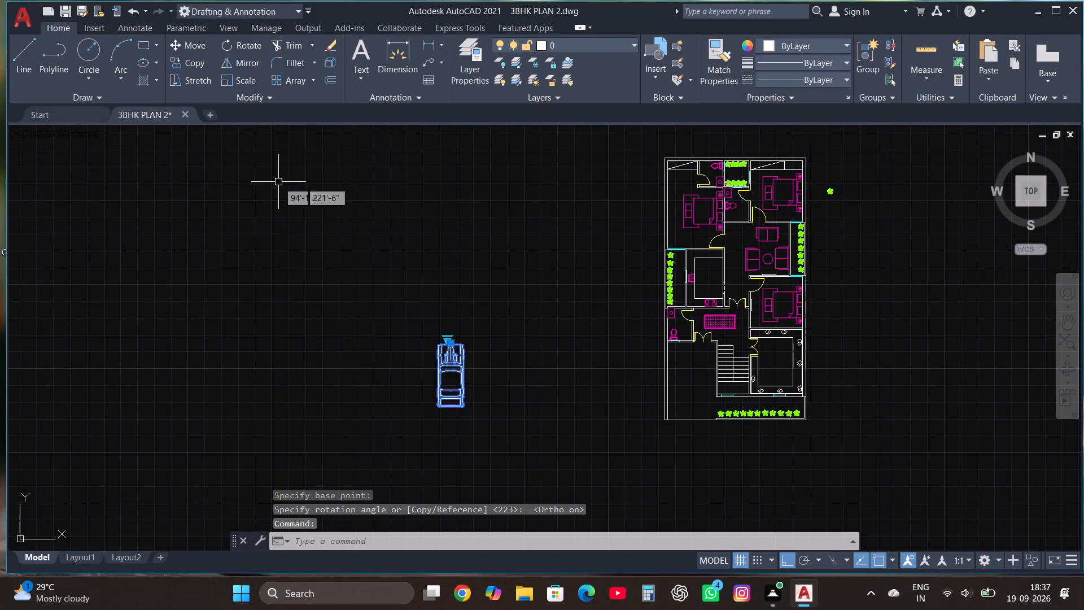
click(193, 41)
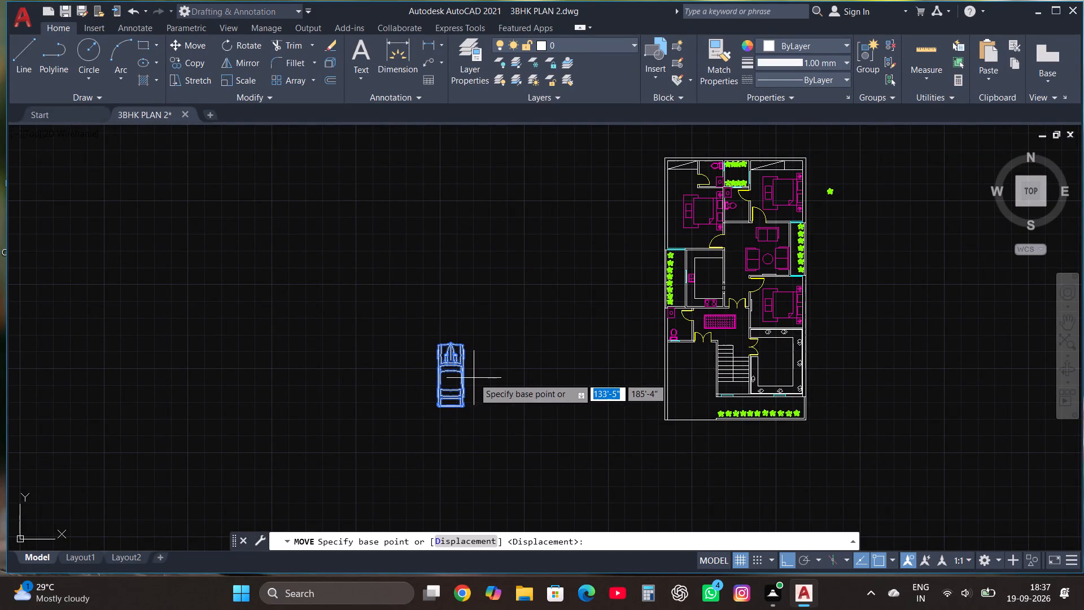
click(447, 378)
scroll(682, 402, up, 2)
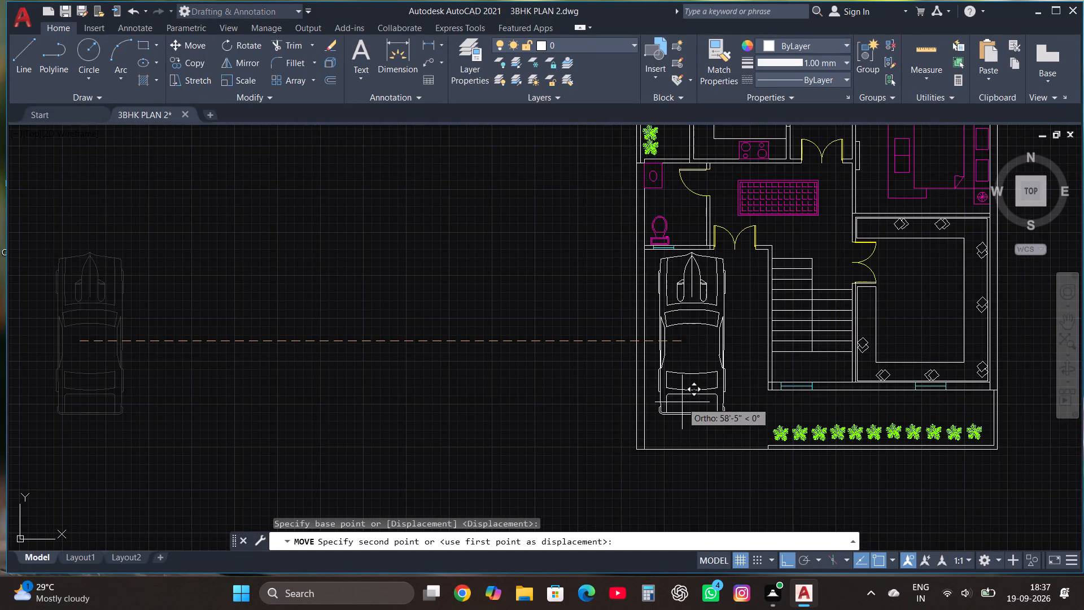
key(F8)
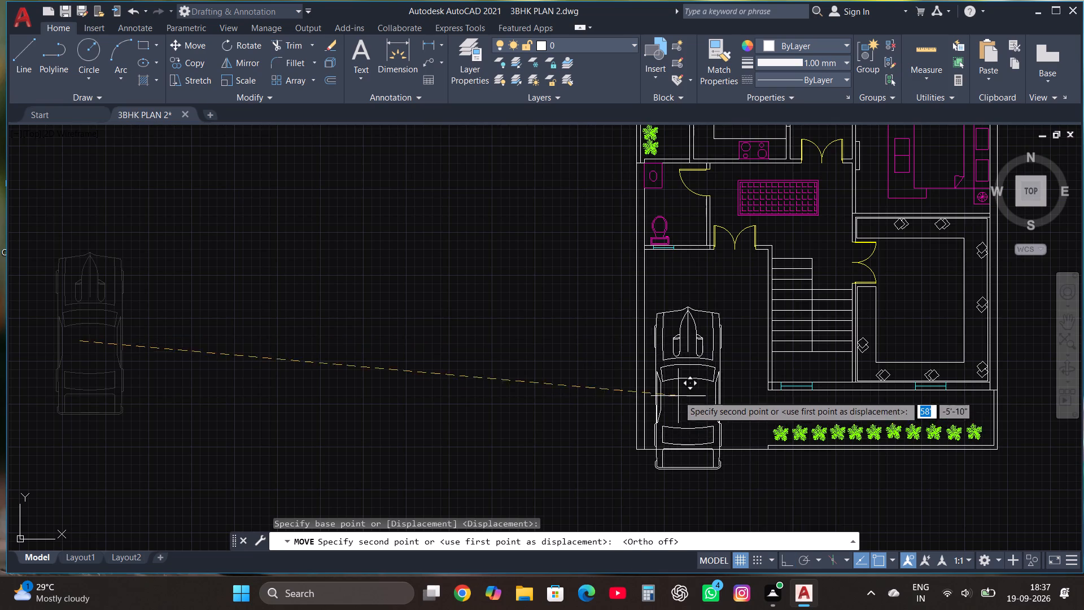
click(682, 356)
scroll(482, 406, down, 2)
key(Escape)
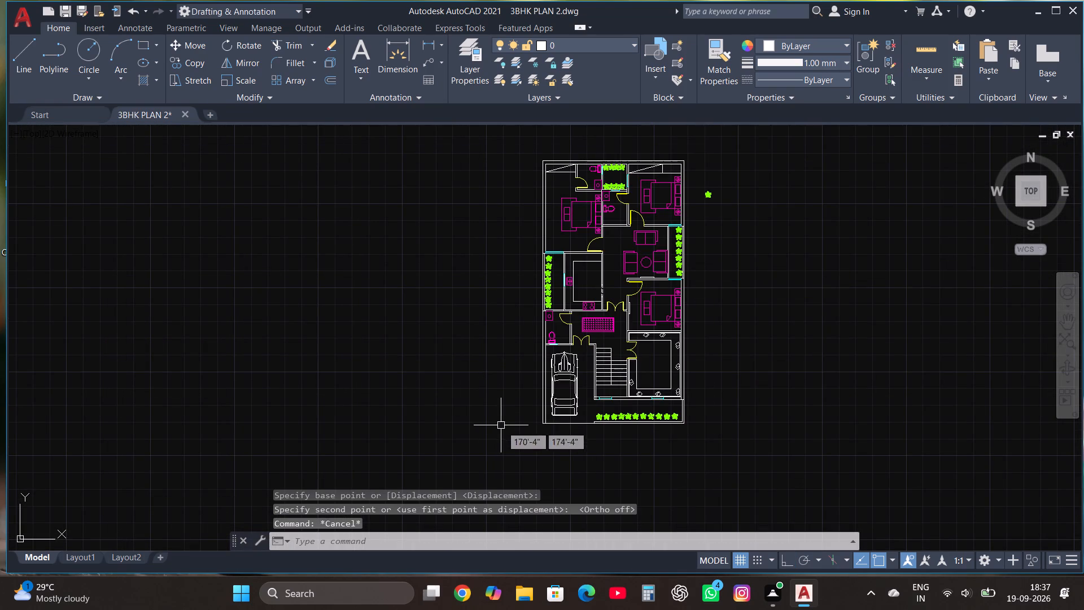
Delete the spare tree outside the plan's east wall.
click(702, 196)
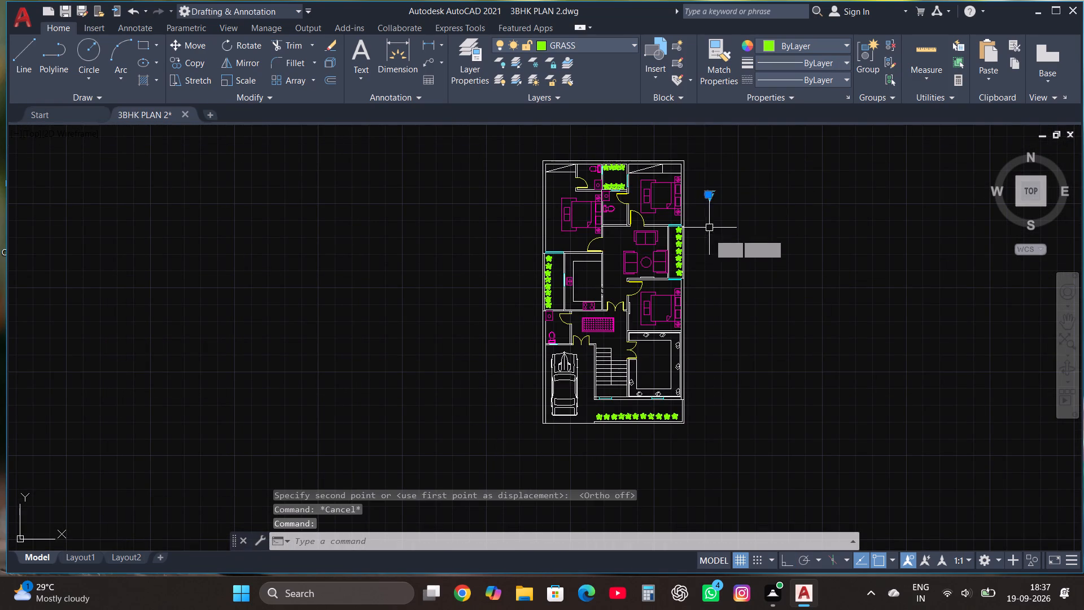
key(Delete)
Make WALL the current layer and fill the northwest bathroom's west and south wall segments with a SOLID hatch.
scroll(715, 297, down, 1)
scroll(666, 194, up, 4)
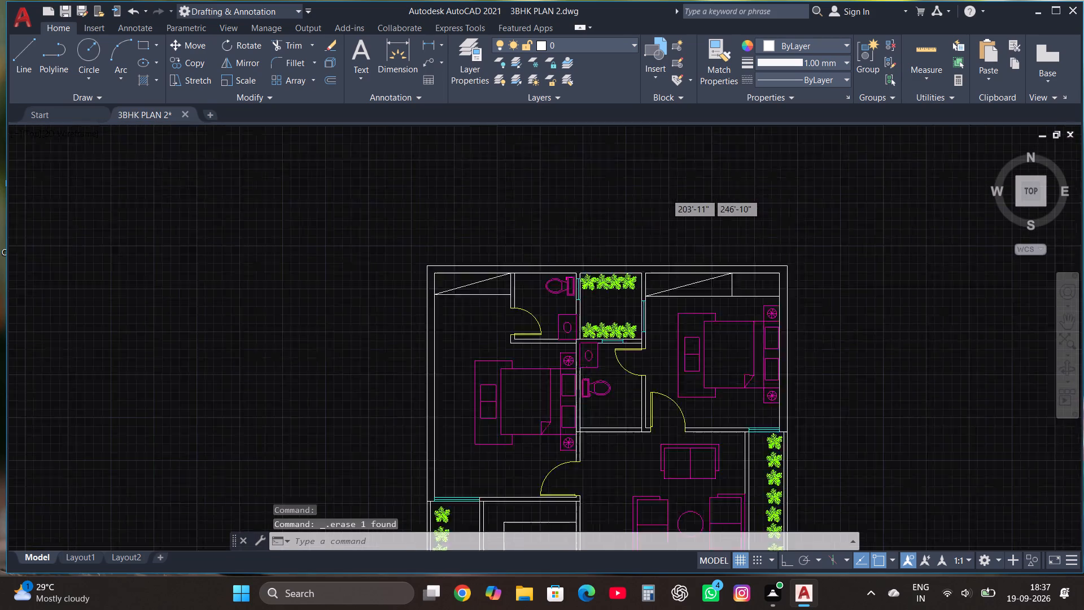
scroll(364, 355, up, 1)
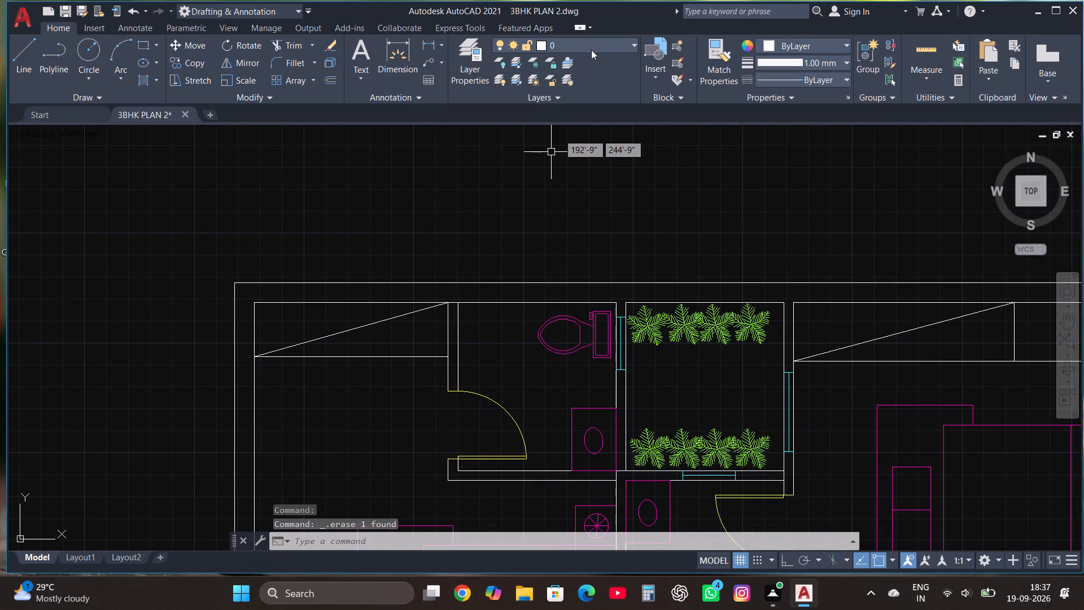
click(590, 43)
click(573, 152)
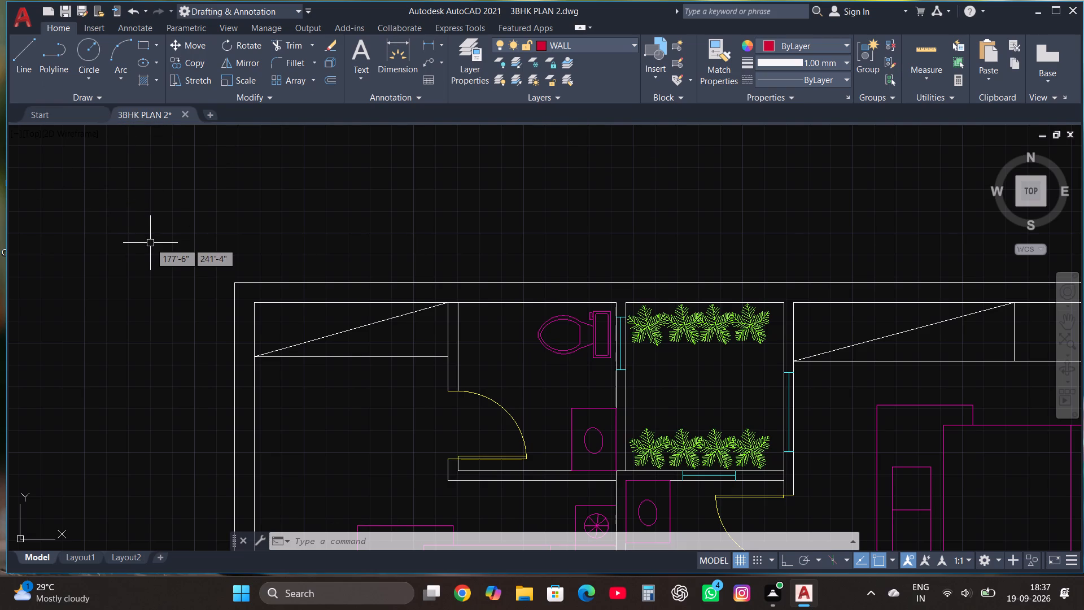
text(HAT)
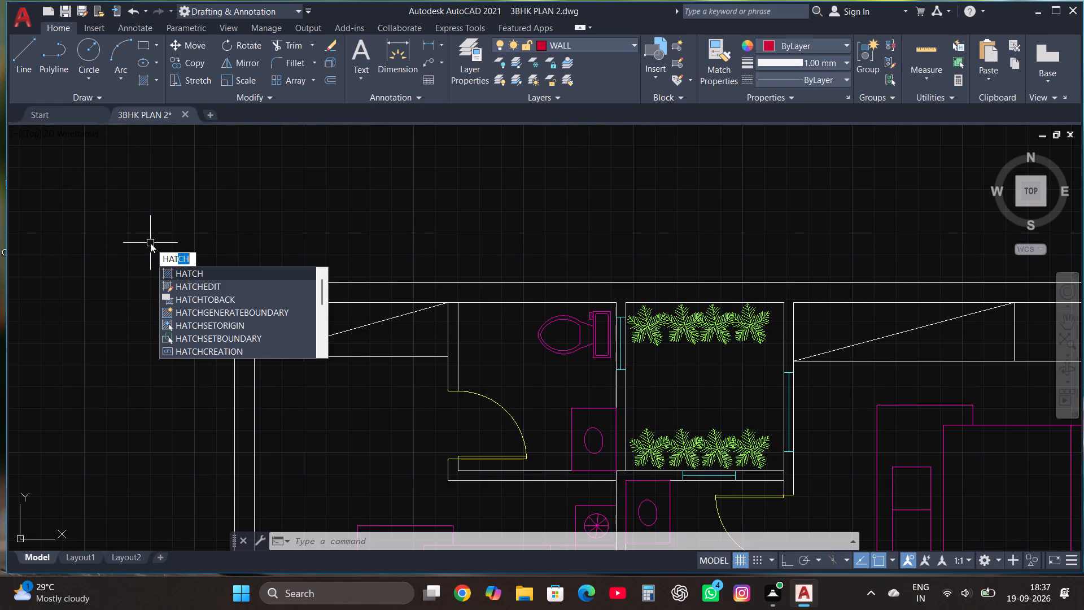
click(228, 271)
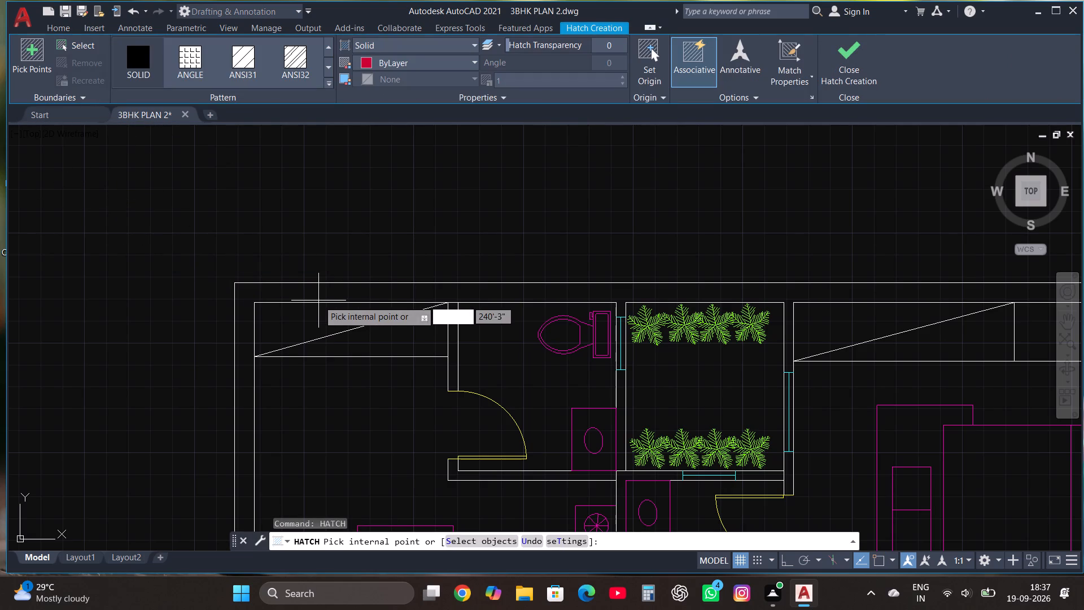
click(132, 52)
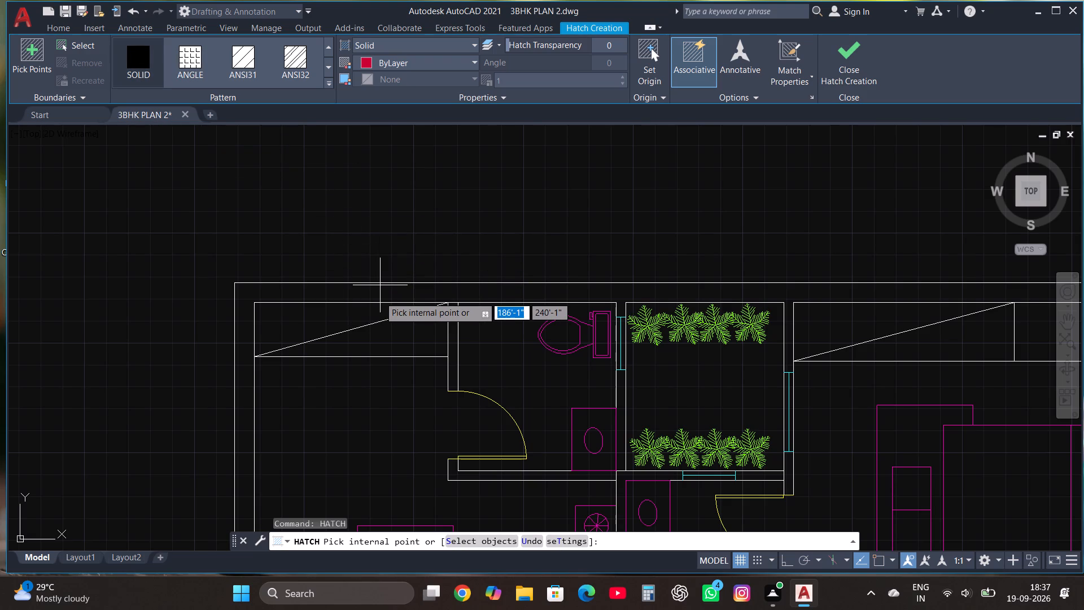
click(452, 346)
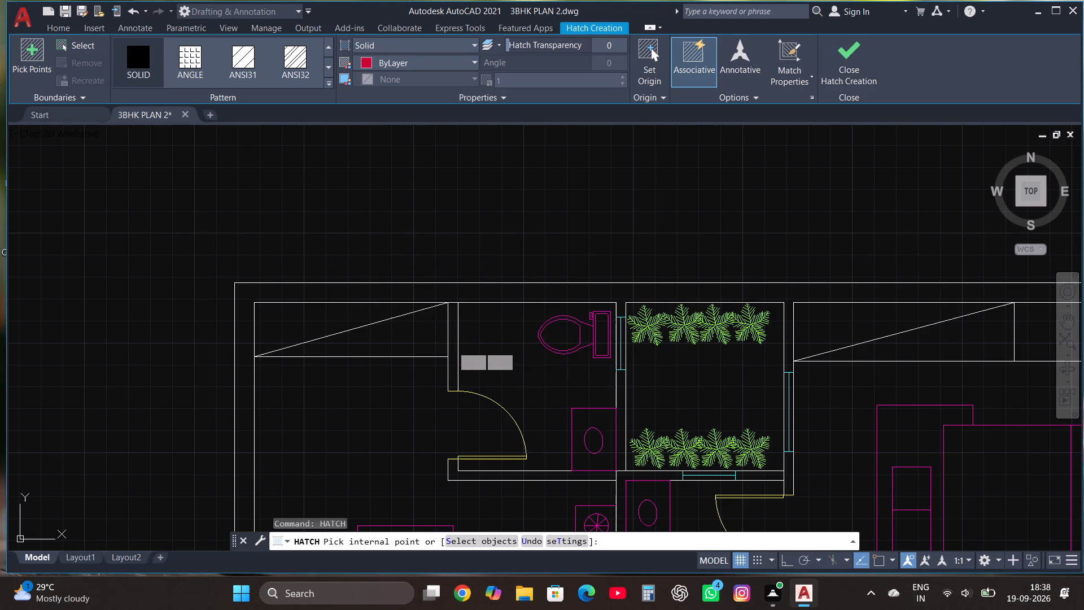
click(453, 473)
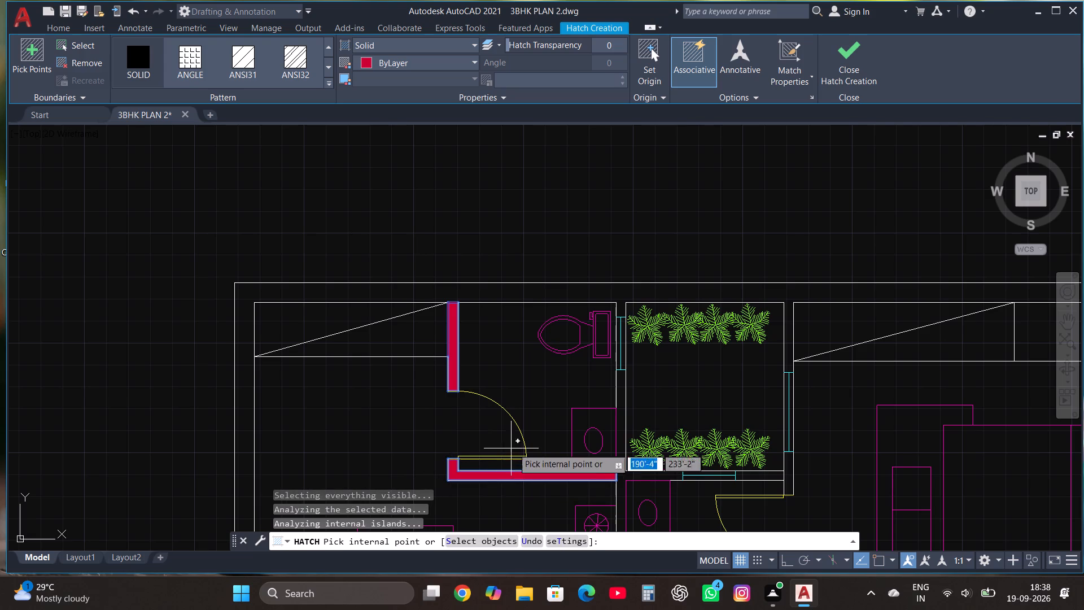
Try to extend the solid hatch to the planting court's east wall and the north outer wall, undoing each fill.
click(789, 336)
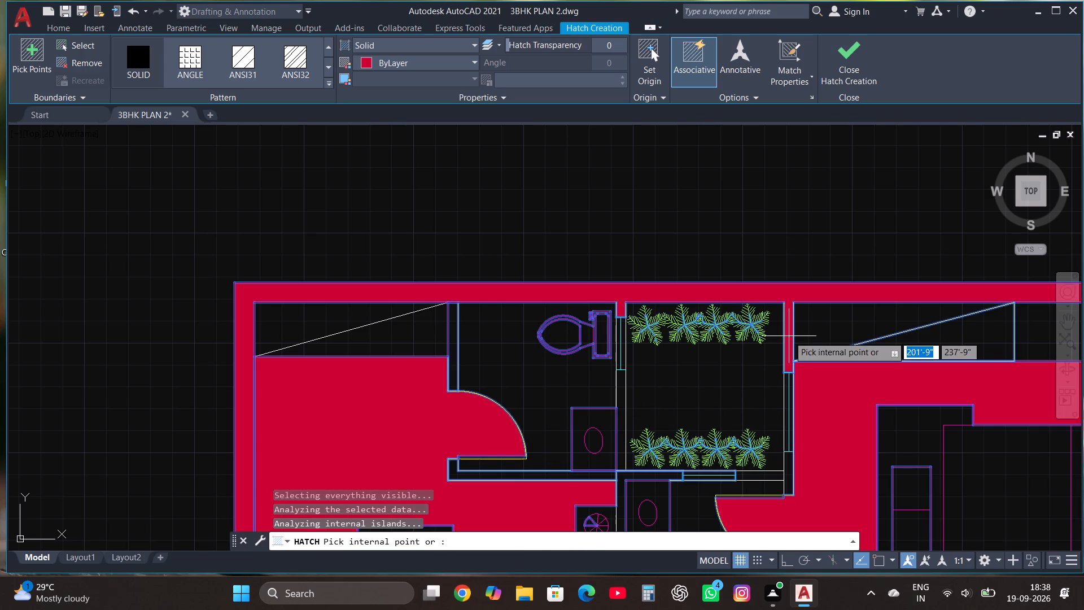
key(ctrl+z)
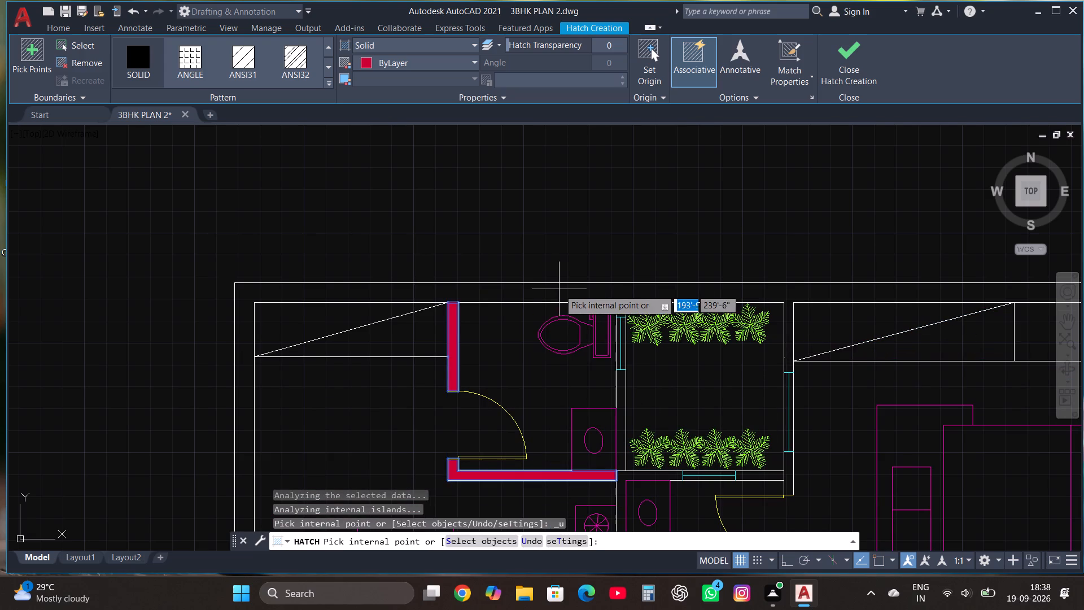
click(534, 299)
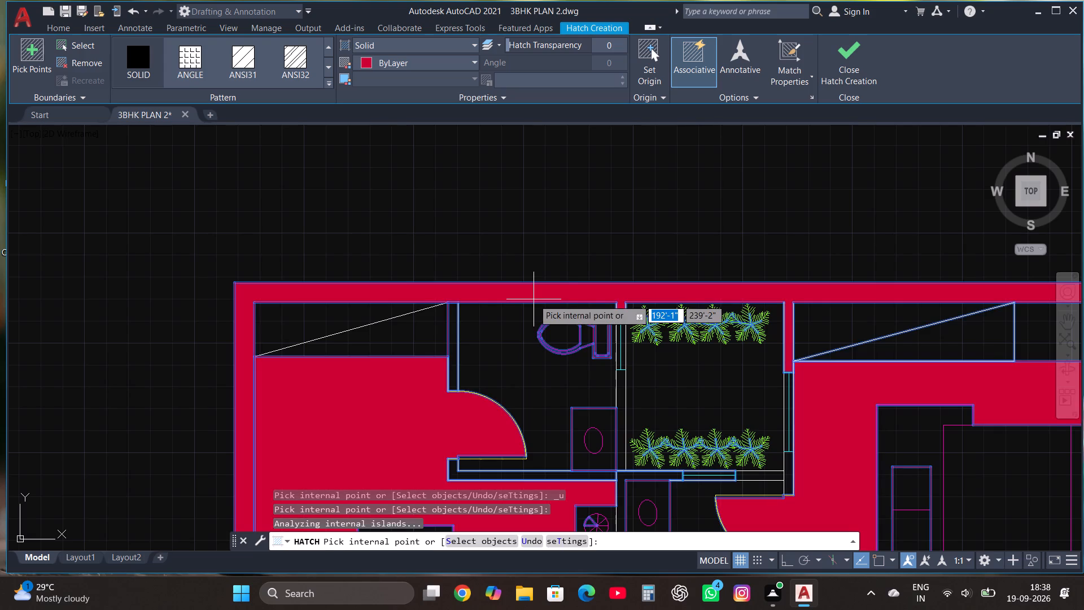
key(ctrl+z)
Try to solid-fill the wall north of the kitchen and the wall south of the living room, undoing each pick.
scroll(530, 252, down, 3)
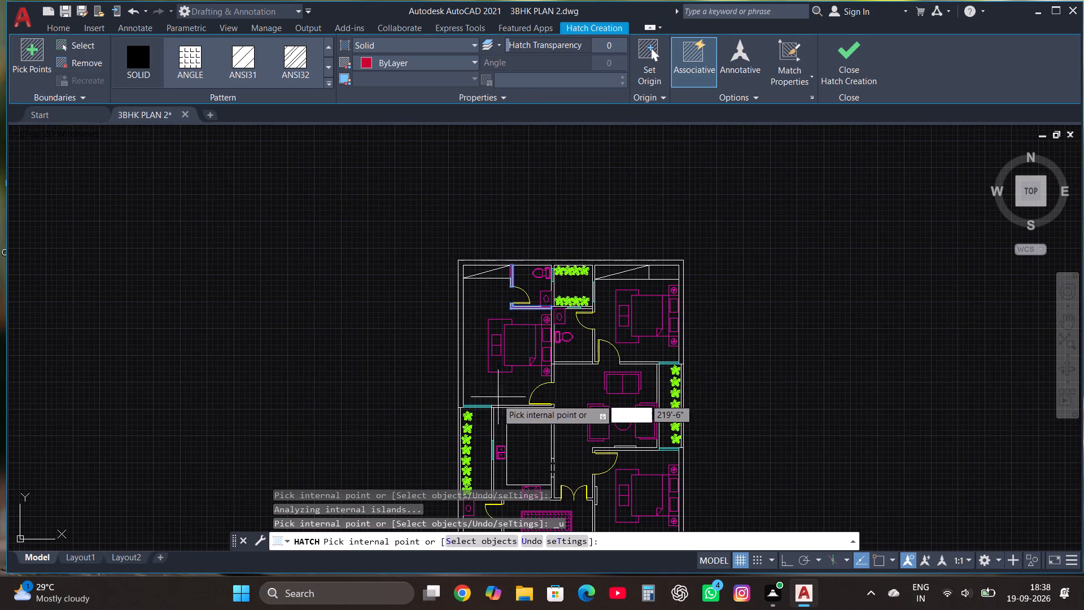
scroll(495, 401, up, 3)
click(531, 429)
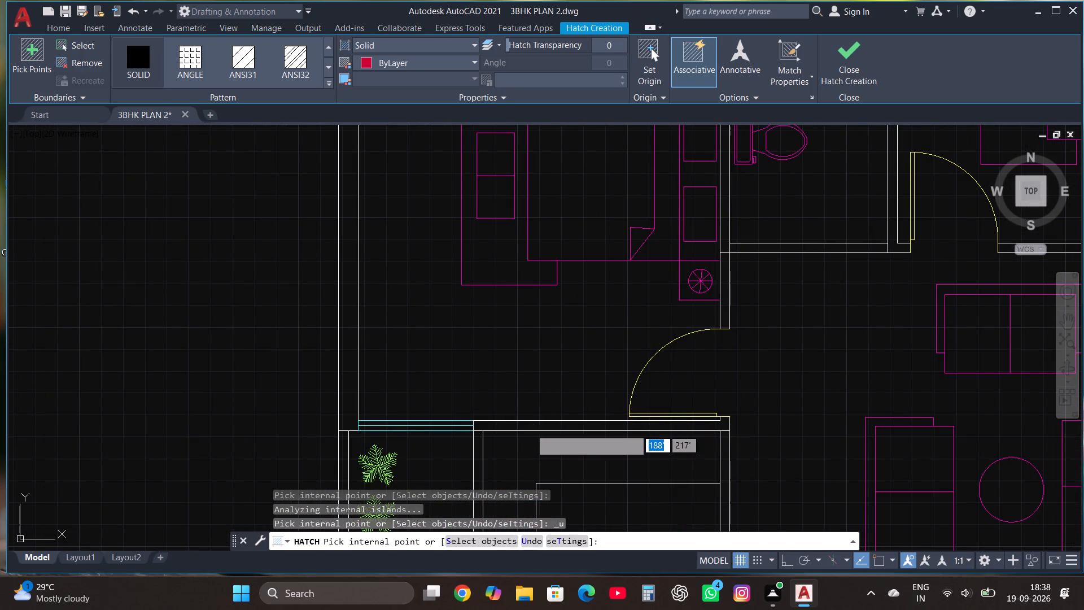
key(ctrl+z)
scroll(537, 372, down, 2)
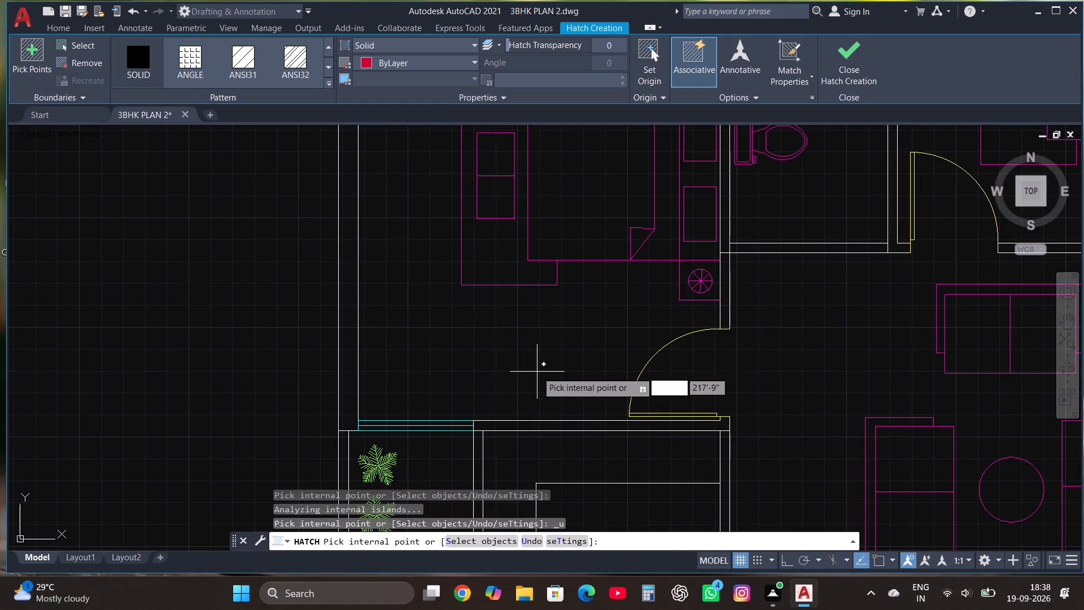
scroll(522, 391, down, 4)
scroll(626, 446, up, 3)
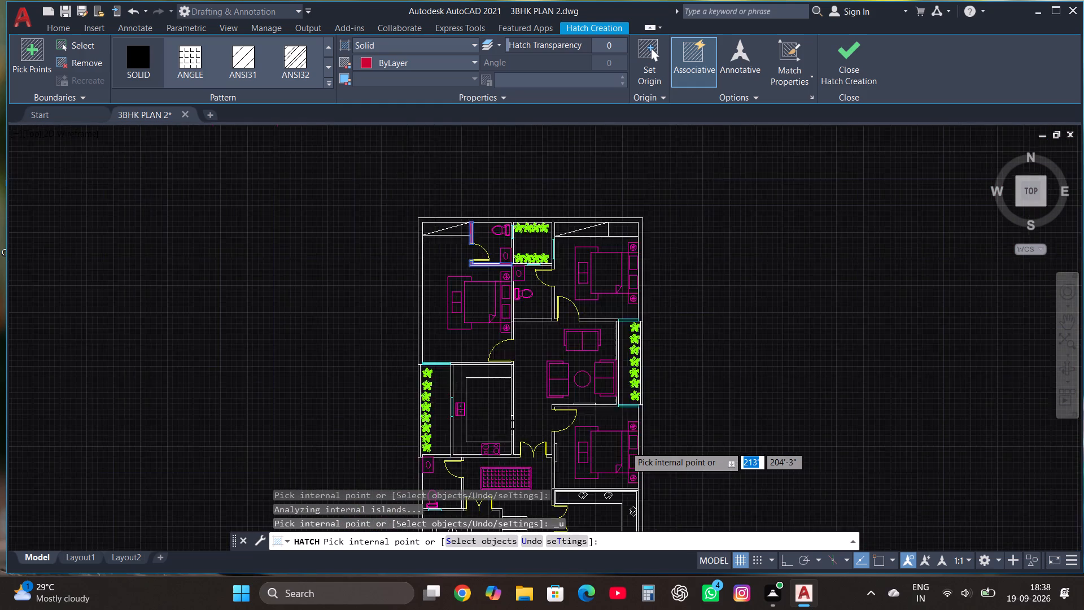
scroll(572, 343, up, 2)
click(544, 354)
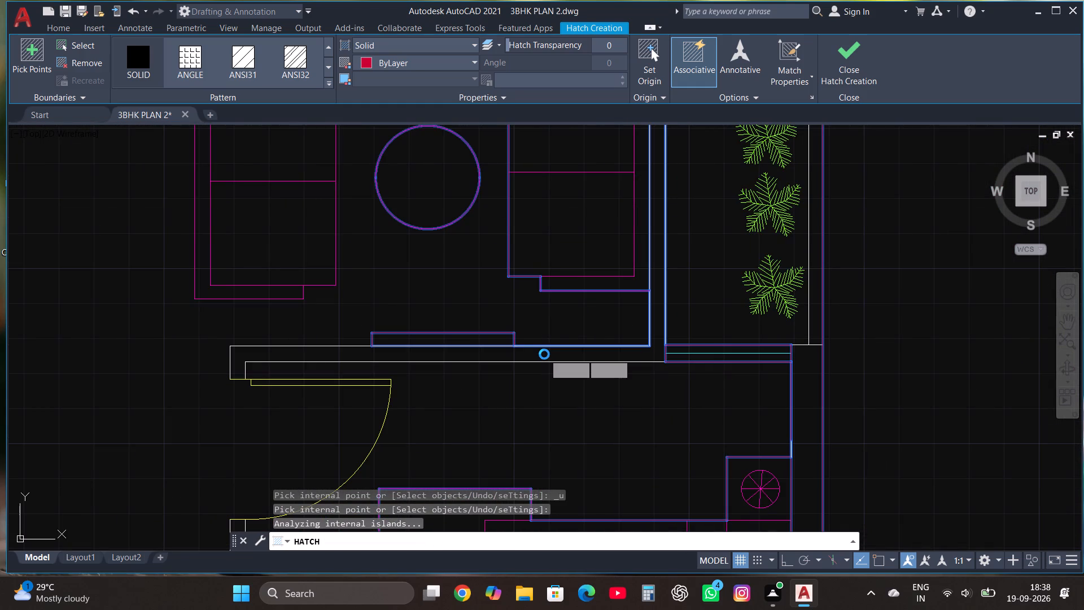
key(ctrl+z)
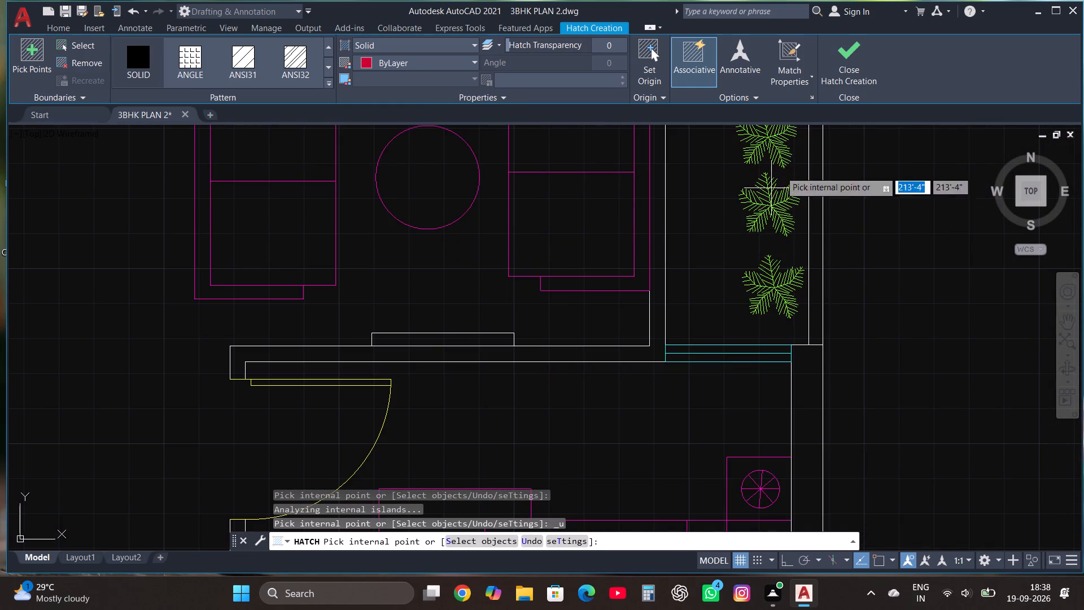
Finish the hatch, keeping the bathroom wall fills.
click(840, 58)
Change the WALL layer's colour to index colour 180.
scroll(685, 433, down, 2)
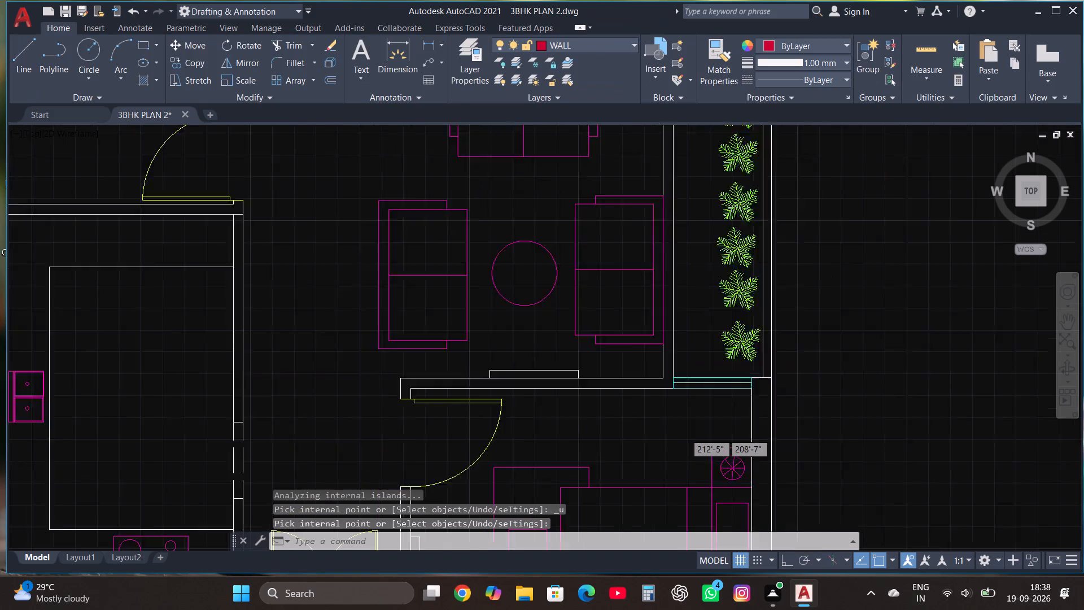
scroll(416, 381, down, 2)
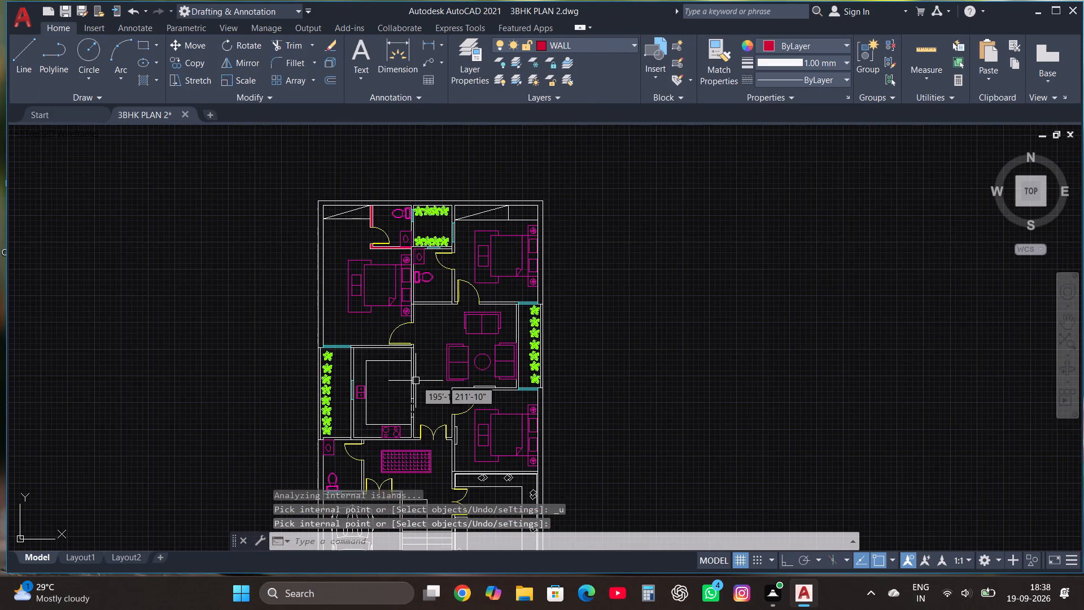
scroll(399, 241, up, 2)
scroll(321, 172, up, 4)
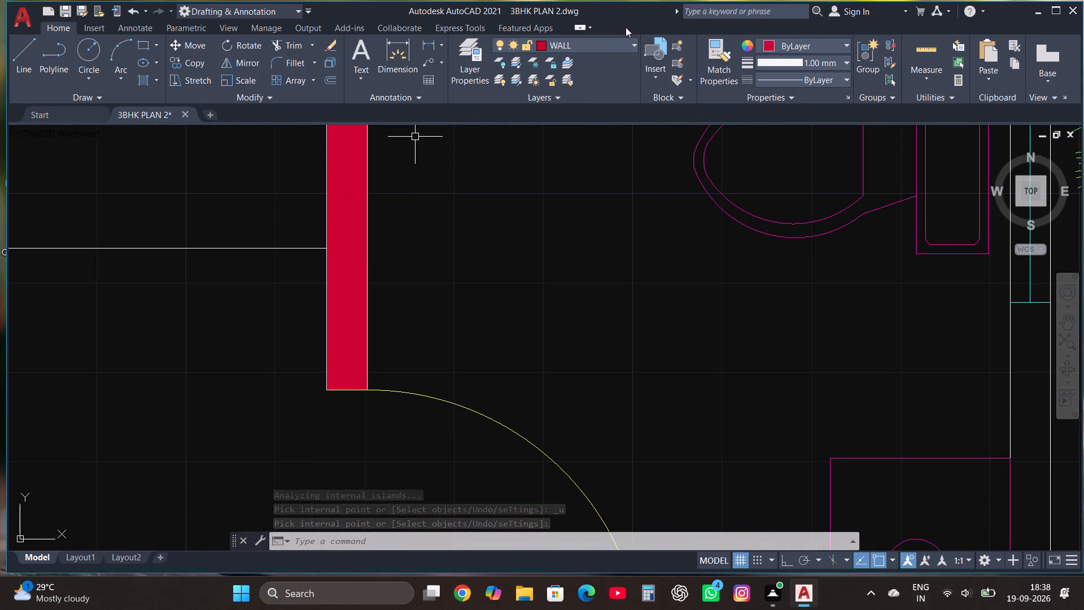
click(597, 42)
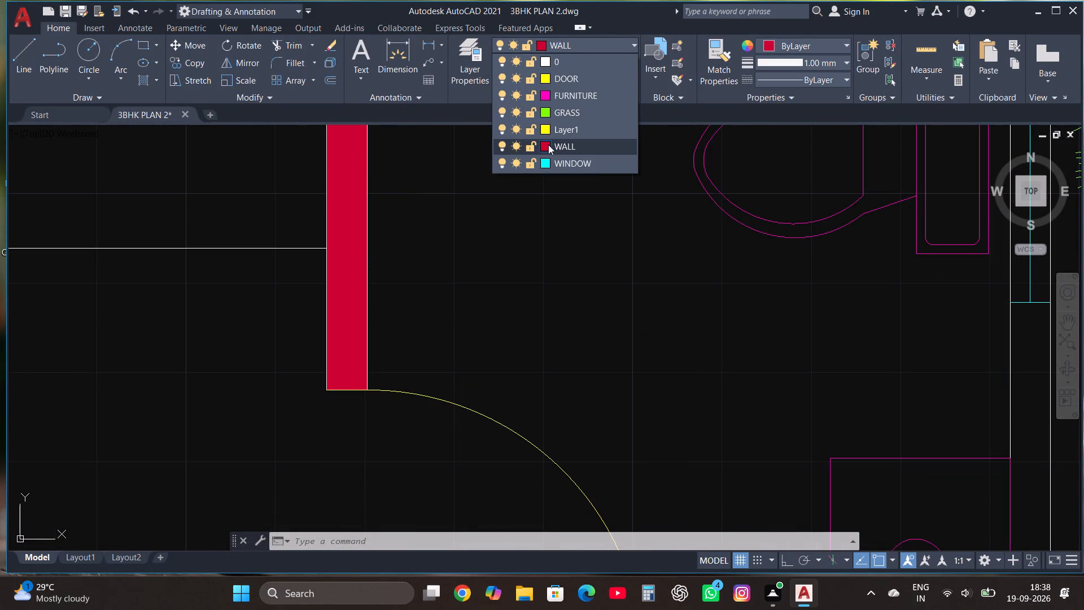
click(543, 150)
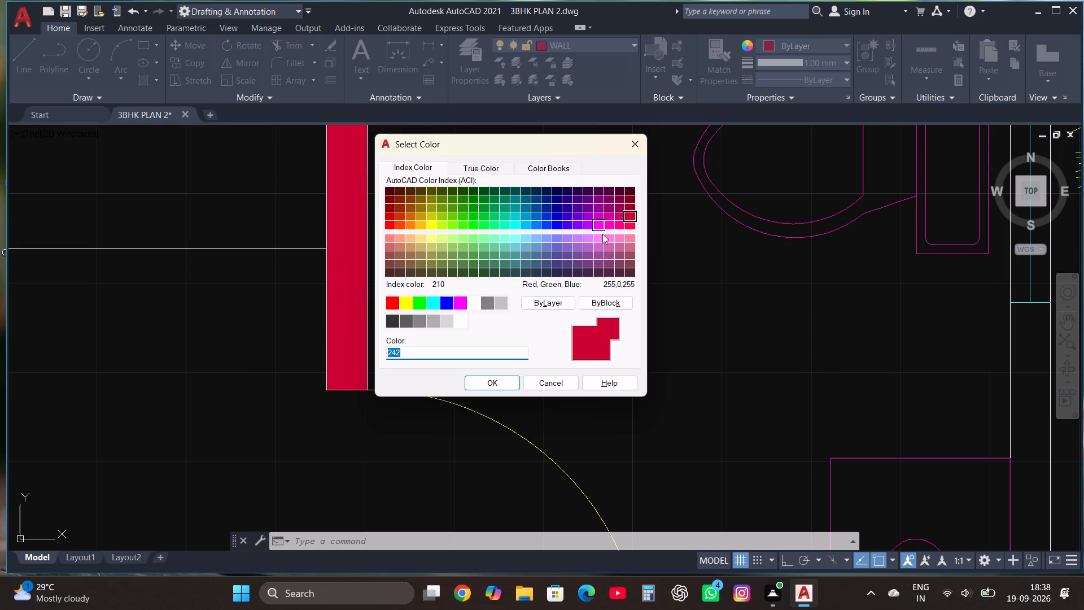
click(569, 224)
click(479, 386)
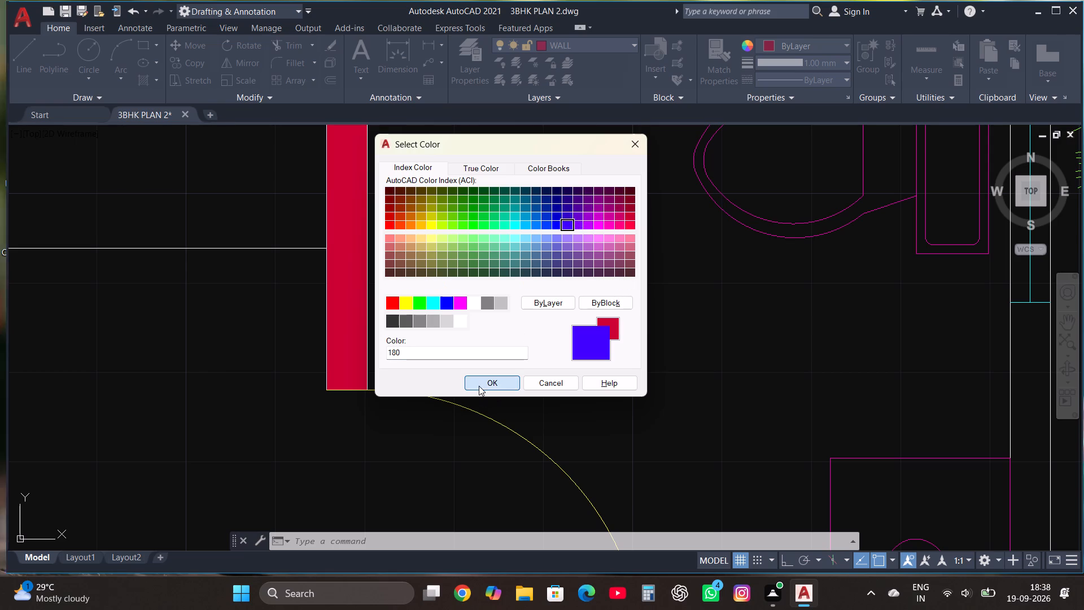
Draw a rectangle over the north outer wall, spanning the building's full width from the northwest corner to the east edge.
scroll(450, 409, down, 4)
scroll(538, 359, down, 2)
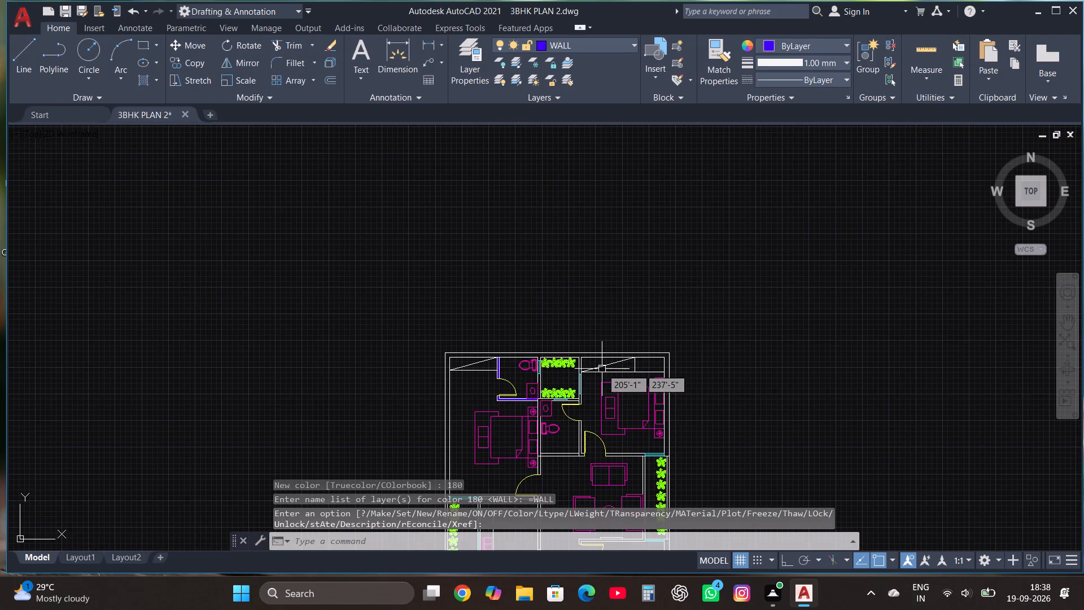
scroll(528, 376, up, 3)
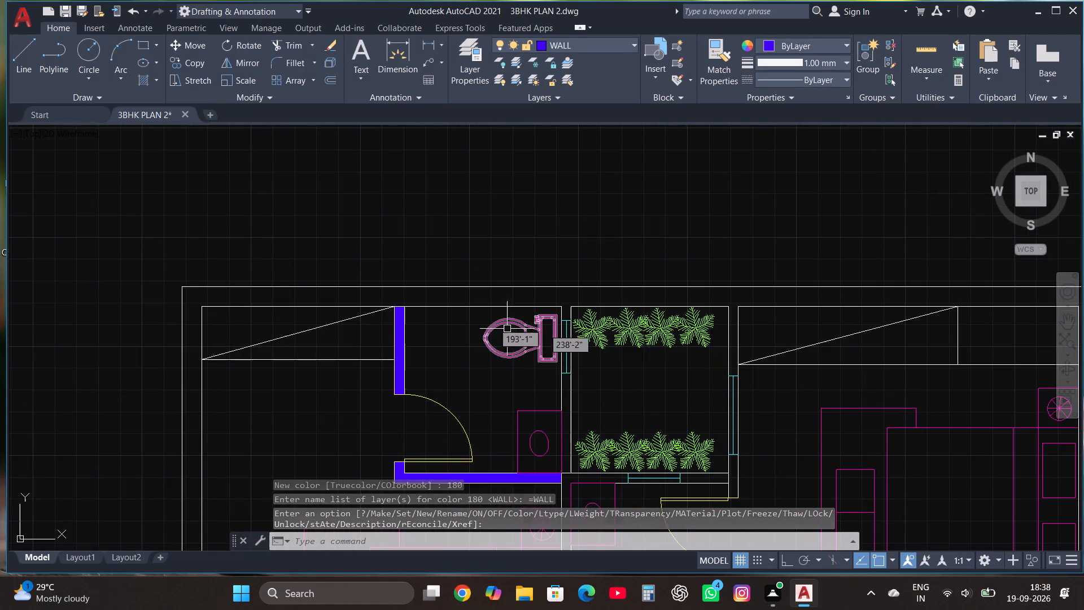
scroll(472, 291, down, 1)
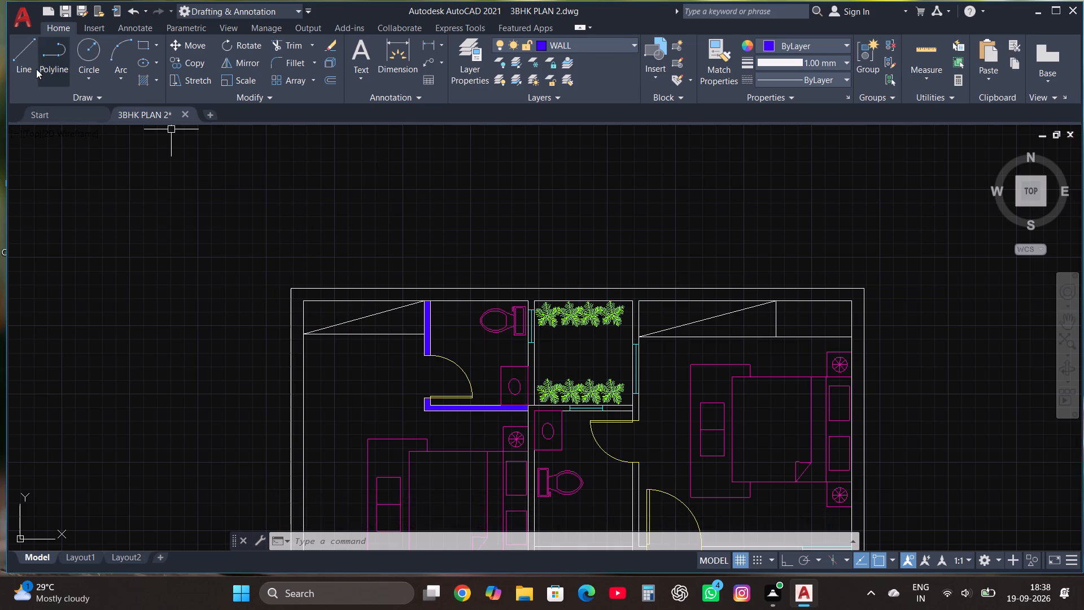
click(141, 44)
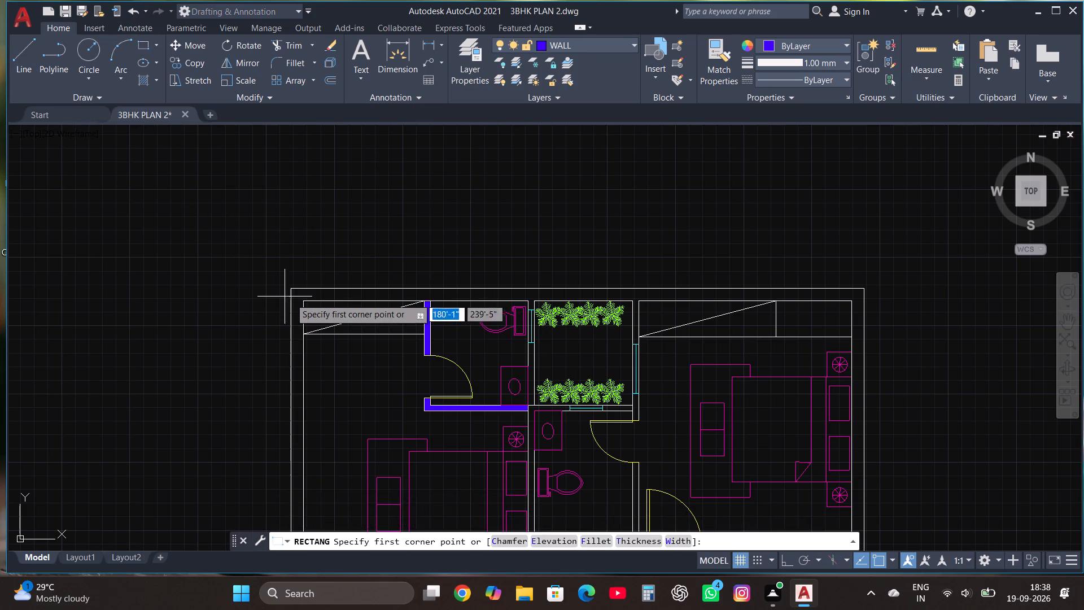
click(290, 289)
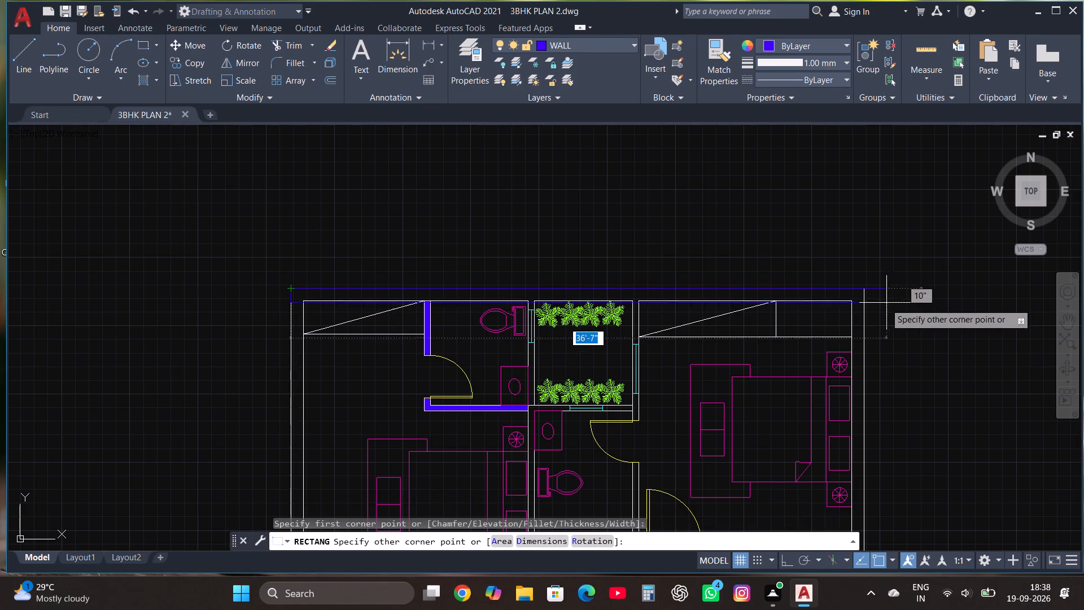
click(864, 300)
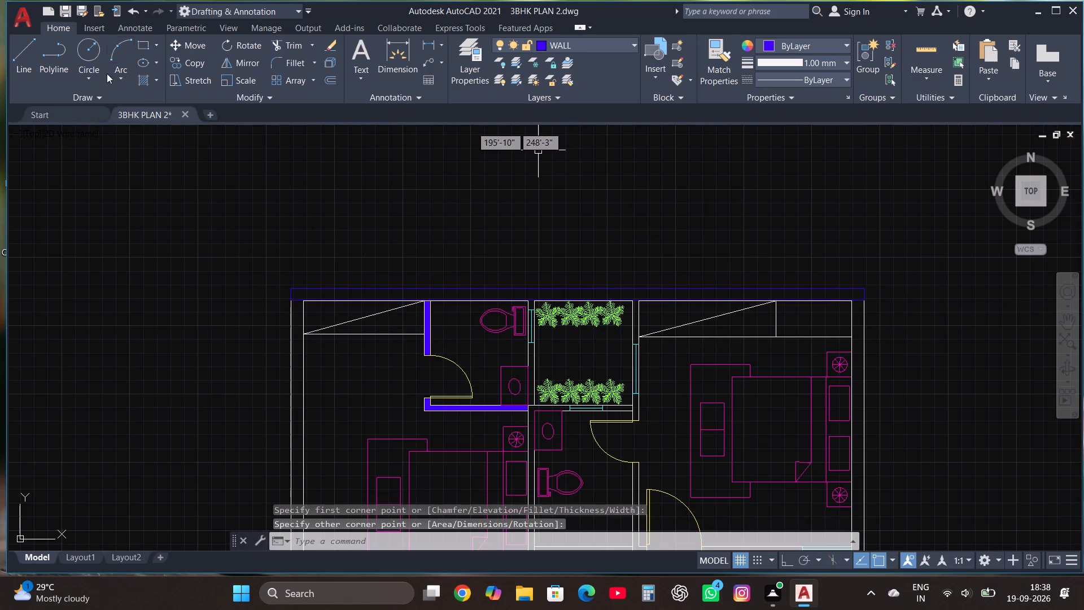
Draw a rectangle about 59'-3" long over the east outer wall, from the northeast corner to the southeast room's south wall.
click(145, 42)
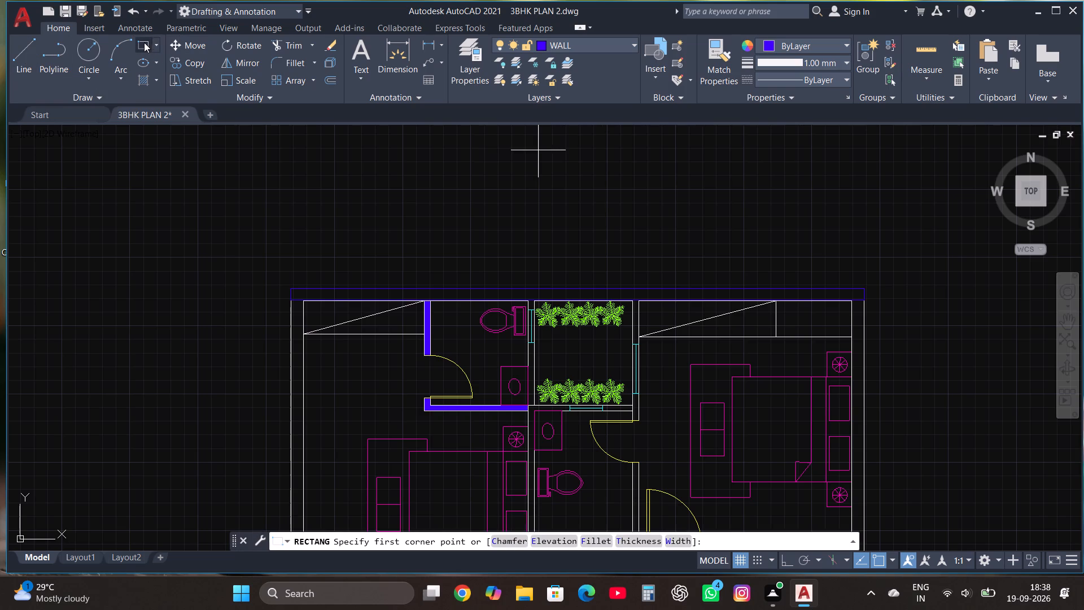
click(862, 290)
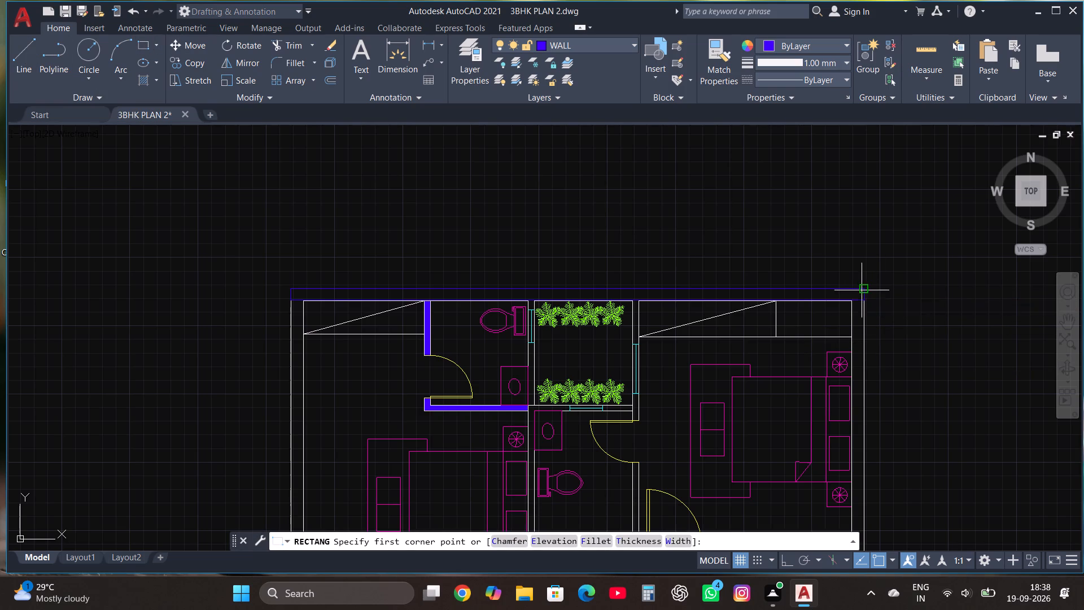
scroll(853, 289, down, 5)
scroll(847, 422, up, 4)
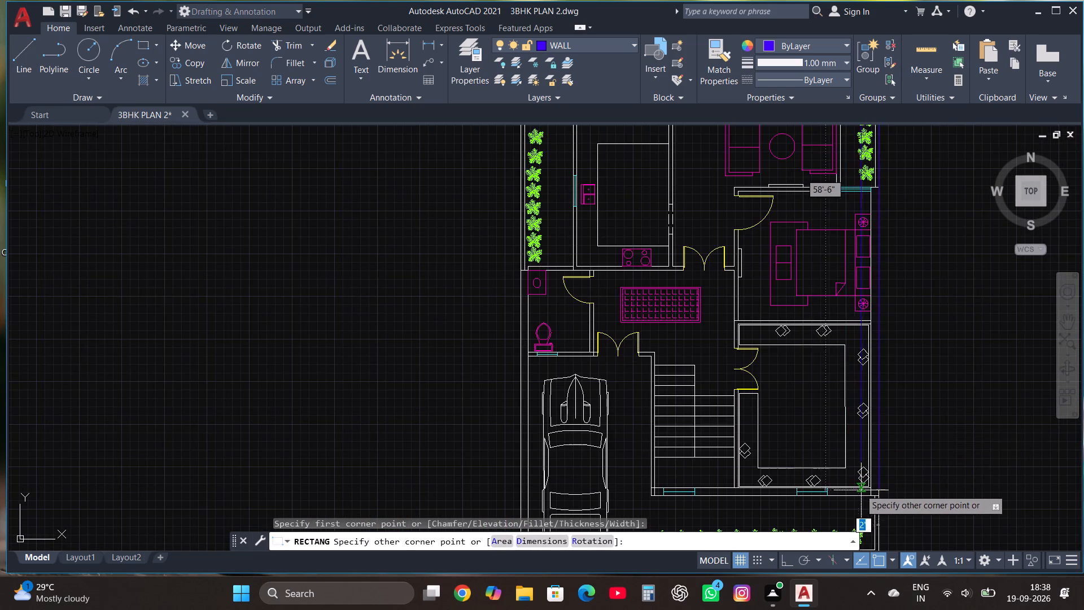
scroll(862, 491, up, 4)
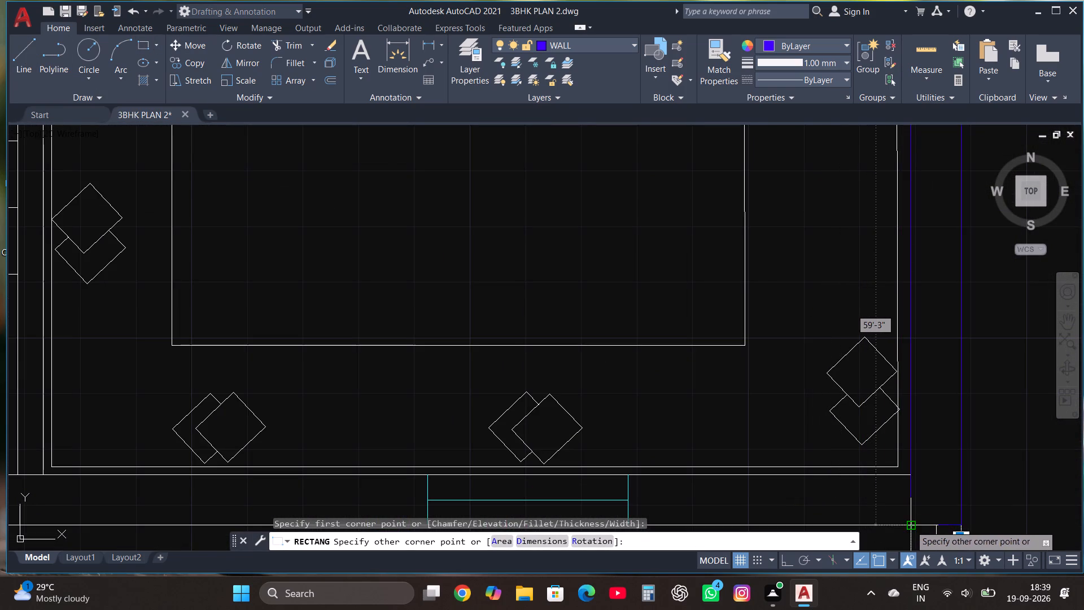
click(910, 525)
scroll(908, 524, down, 4)
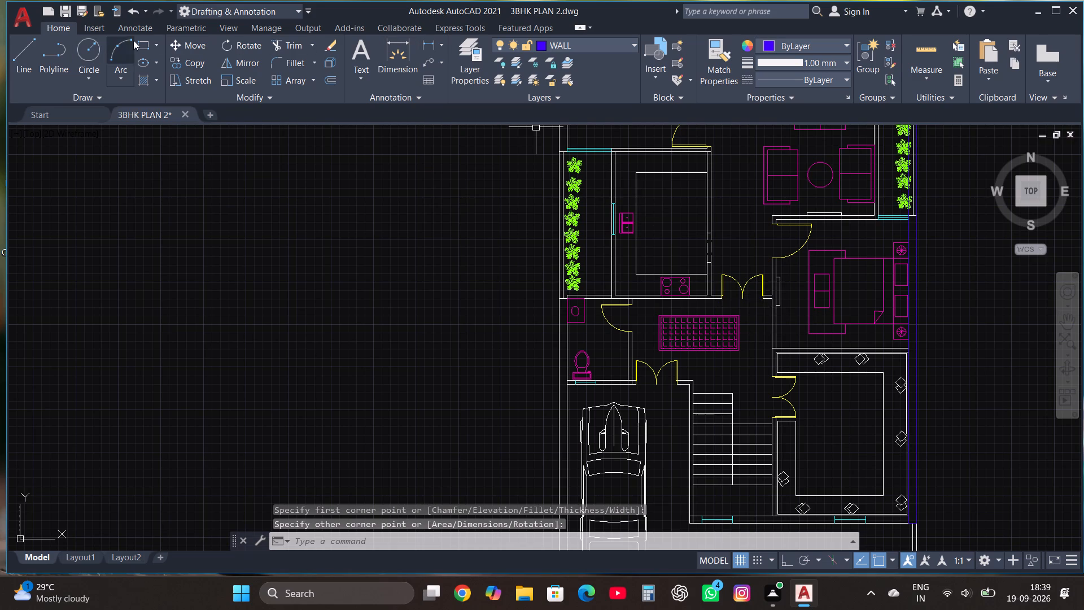
Draw a rectangle about 28' long over the west outer wall, from the plot's southwest corner up to the southwest bathroom's north wall.
click(141, 49)
scroll(664, 358, down, 2)
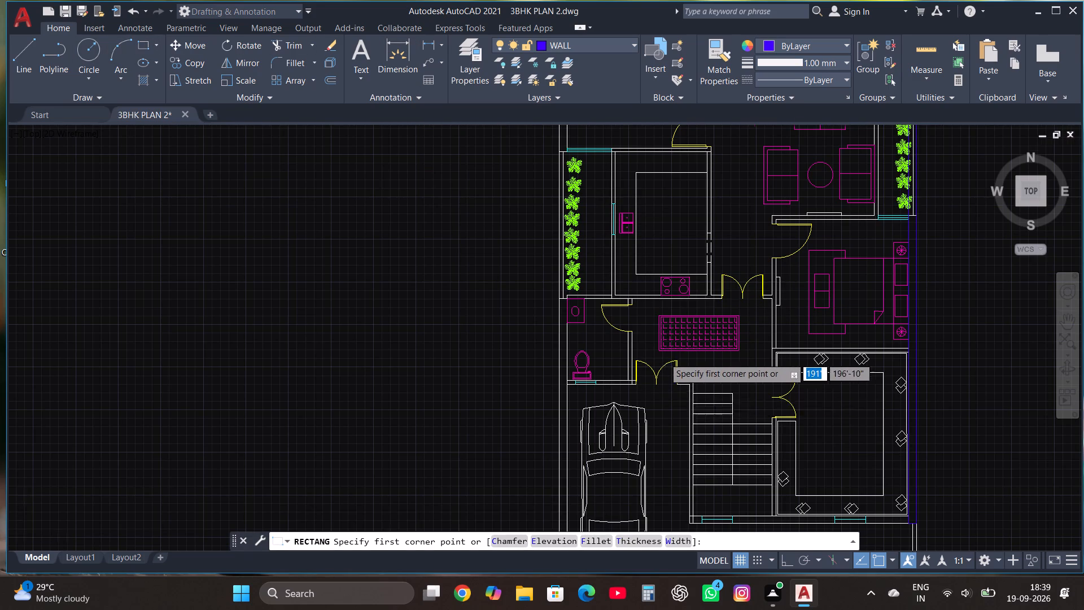
scroll(644, 430, up, 3)
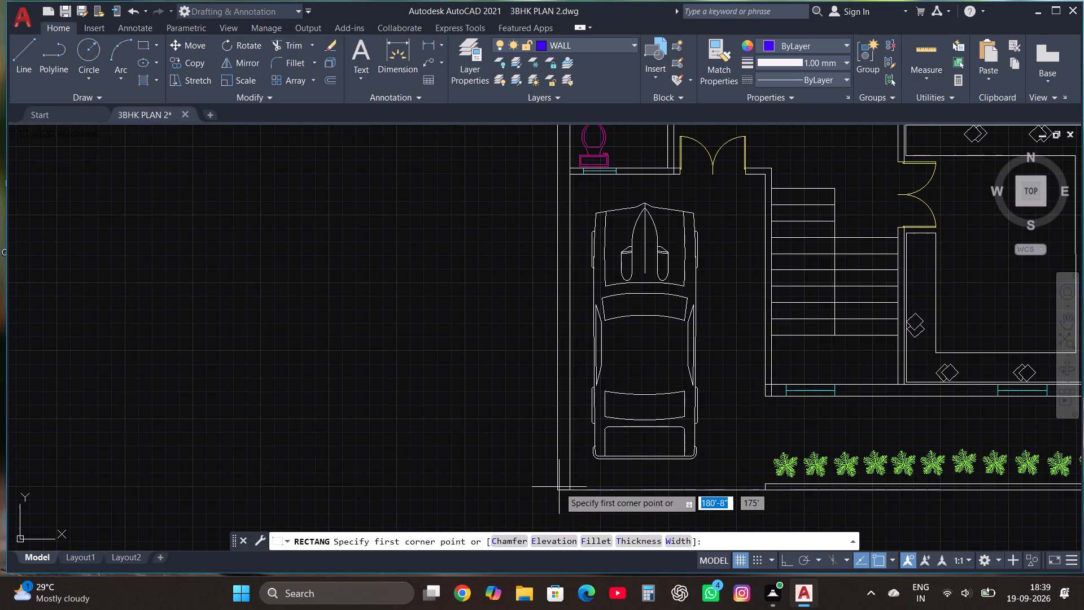
click(558, 489)
scroll(557, 489, down, 2)
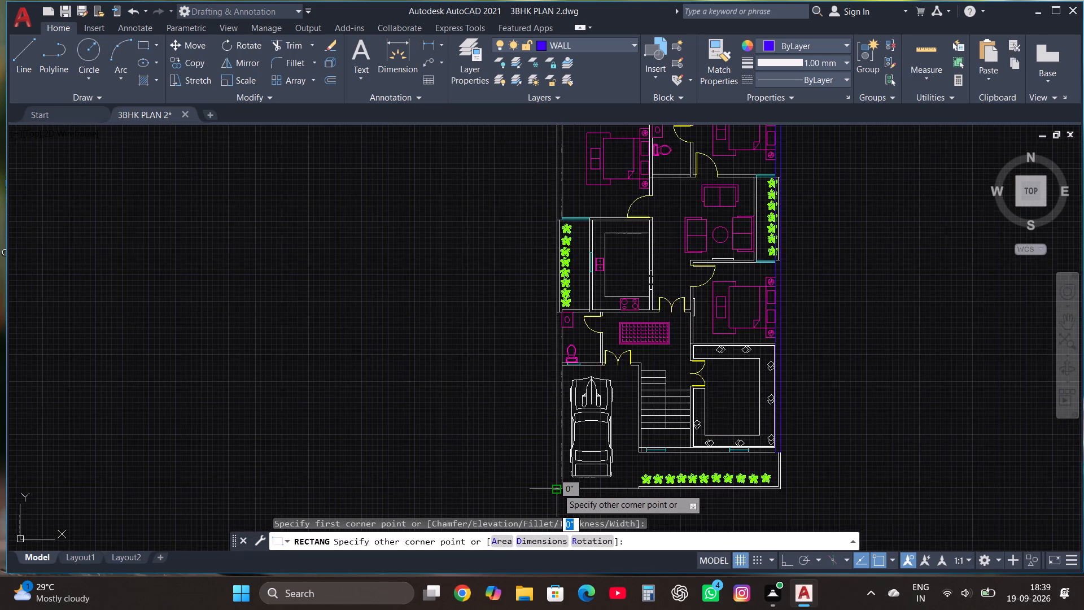
scroll(557, 489, down, 1)
scroll(557, 381, up, 4)
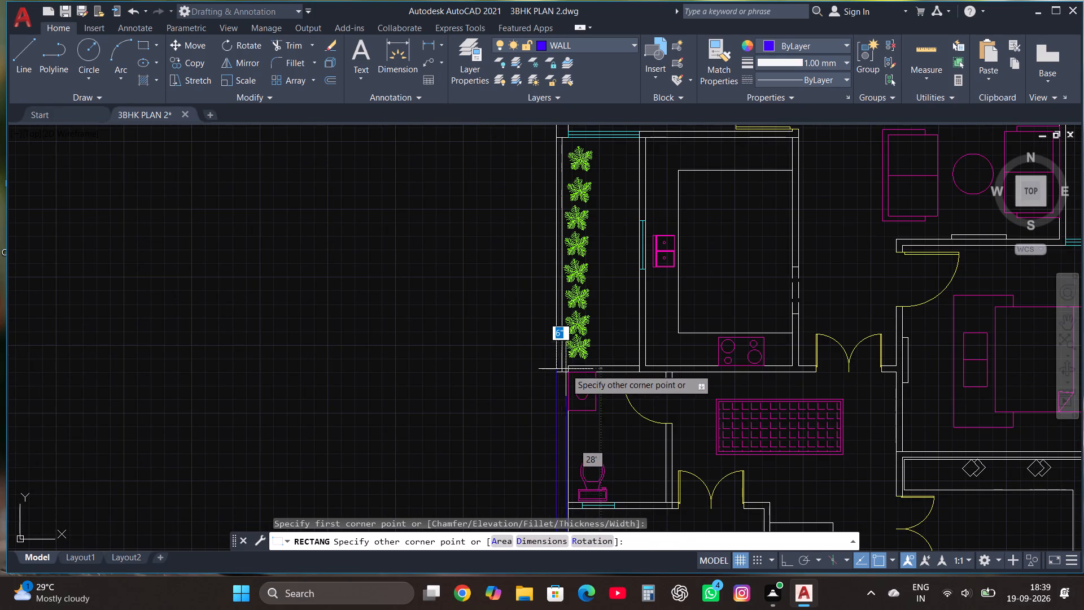
click(567, 369)
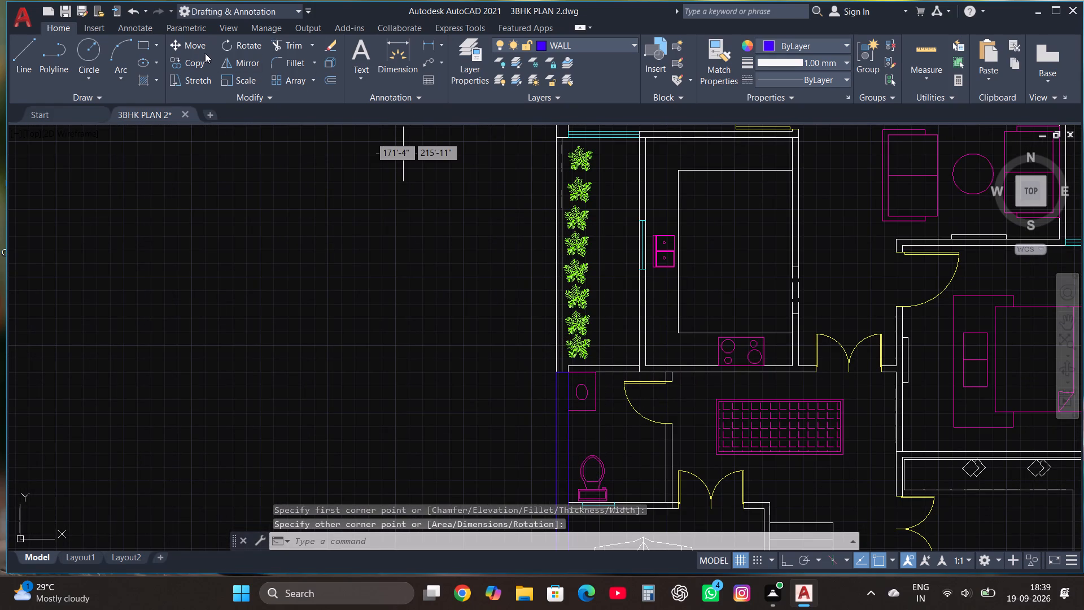
Draw a rectangle over the west outer wall beside the planting strip, ending at the northwest bedroom's south wall.
click(142, 43)
scroll(560, 268, up, 2)
scroll(567, 425, down, 2)
scroll(569, 463, up, 2)
click(547, 477)
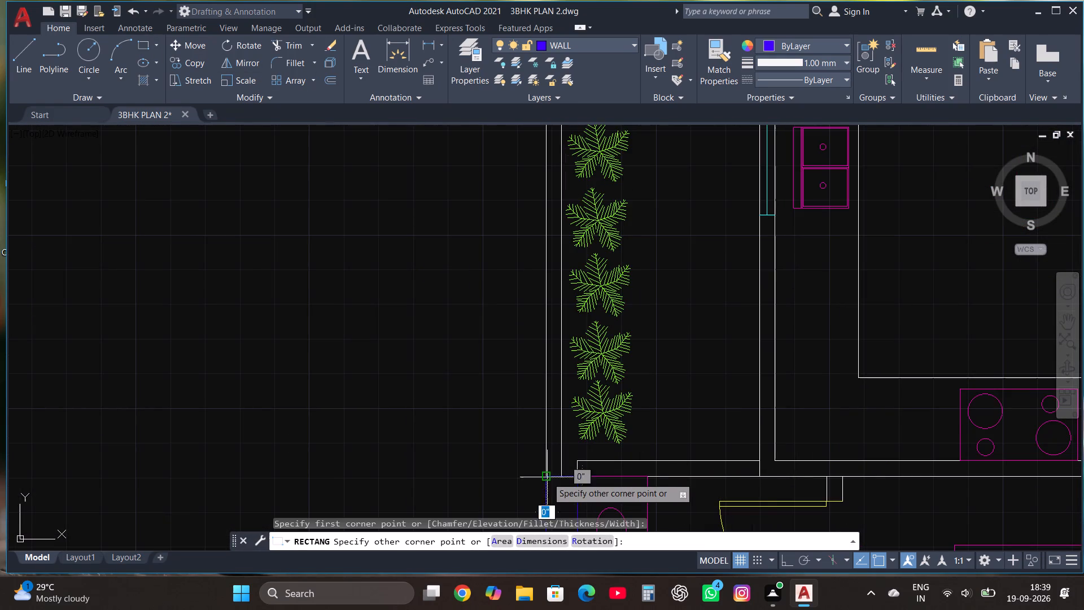
scroll(547, 477, down, 1)
scroll(547, 394, down, 2)
scroll(549, 271, up, 2)
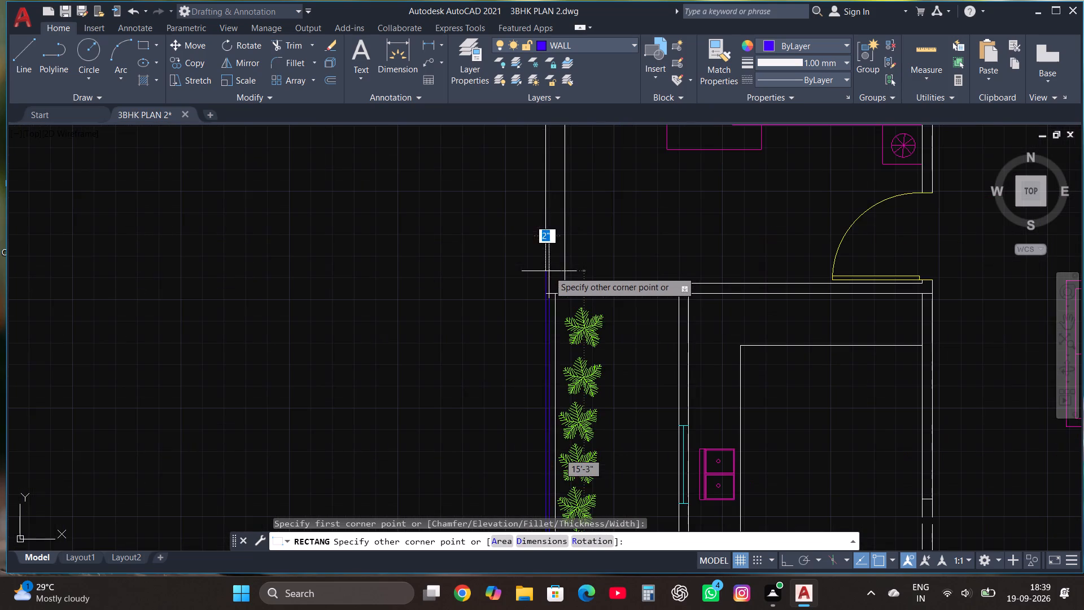
click(552, 294)
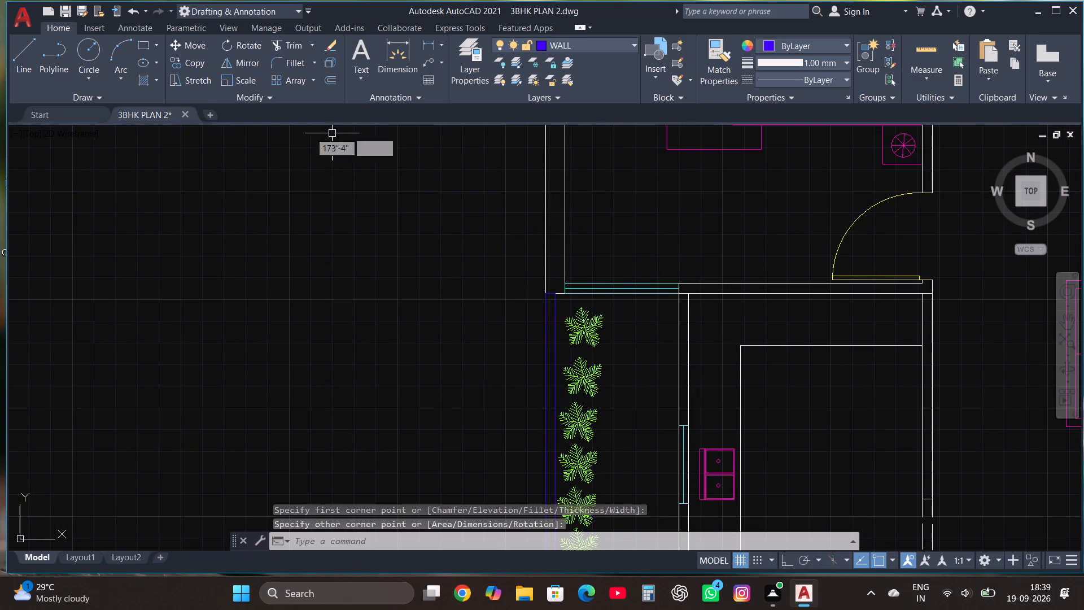
Draw a rectangle over the northwest bedroom's west outer wall, from the planting strip up to the inner northwest corner.
click(140, 43)
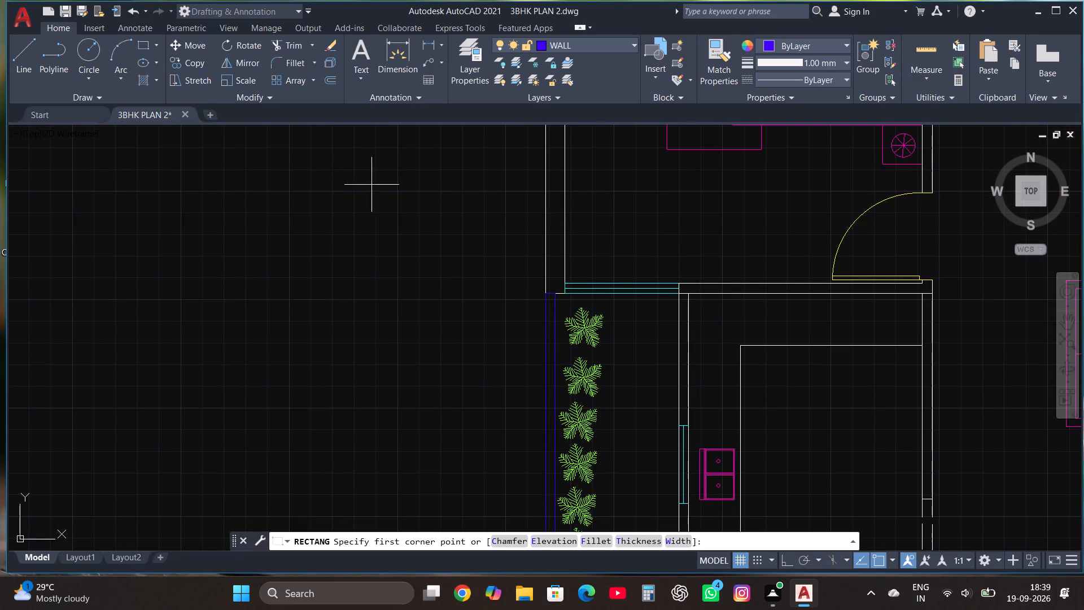
click(544, 293)
scroll(544, 334, down, 3)
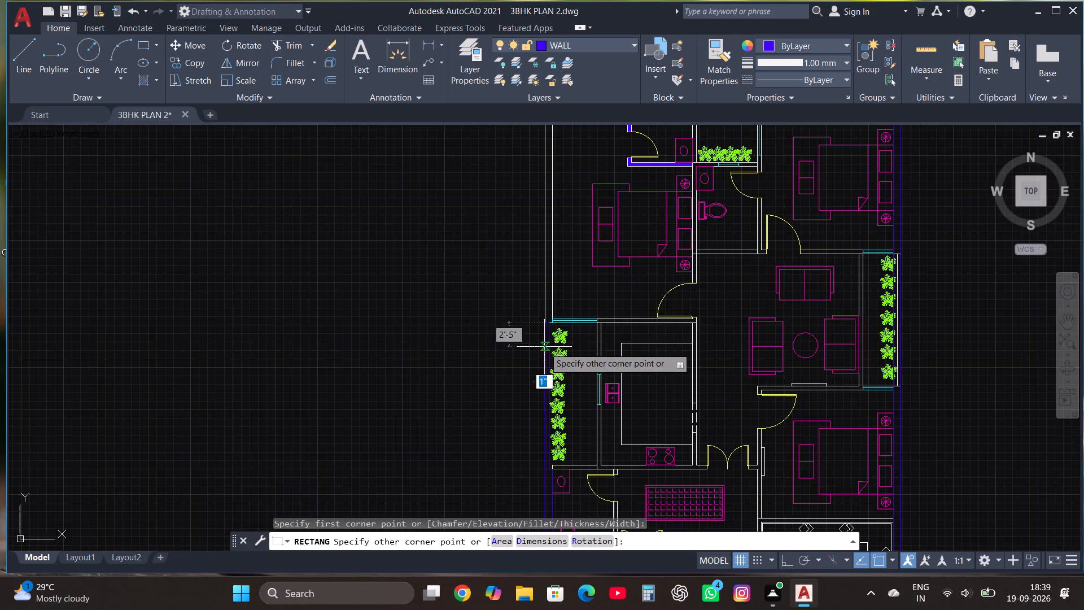
scroll(550, 336, down, 2)
scroll(552, 246, up, 4)
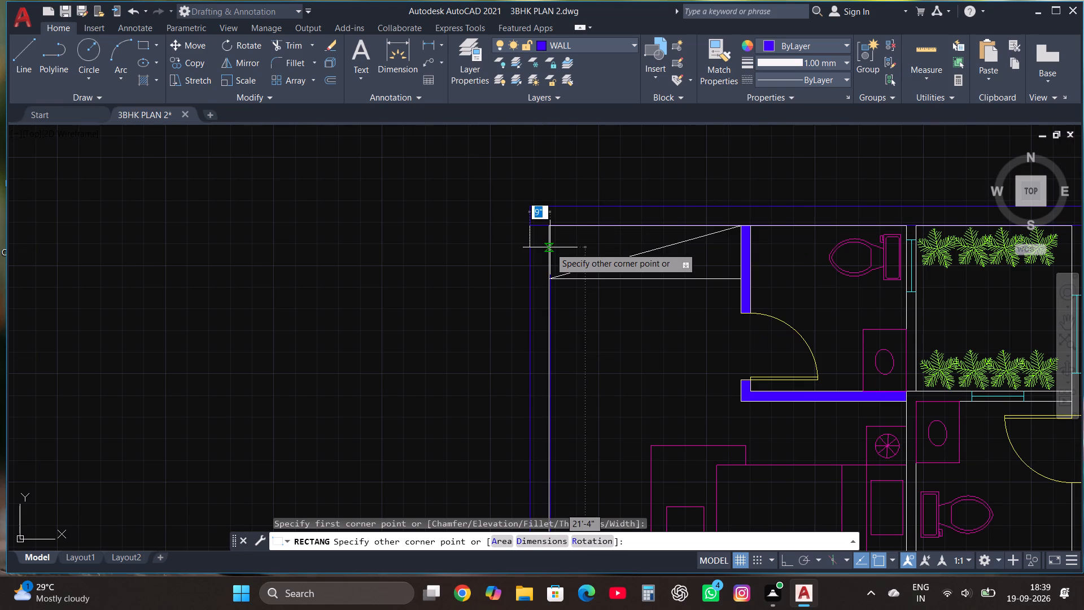
click(550, 227)
Start a solid hatch and fill the northwest bedroom's west outer wall.
scroll(550, 226, down, 2)
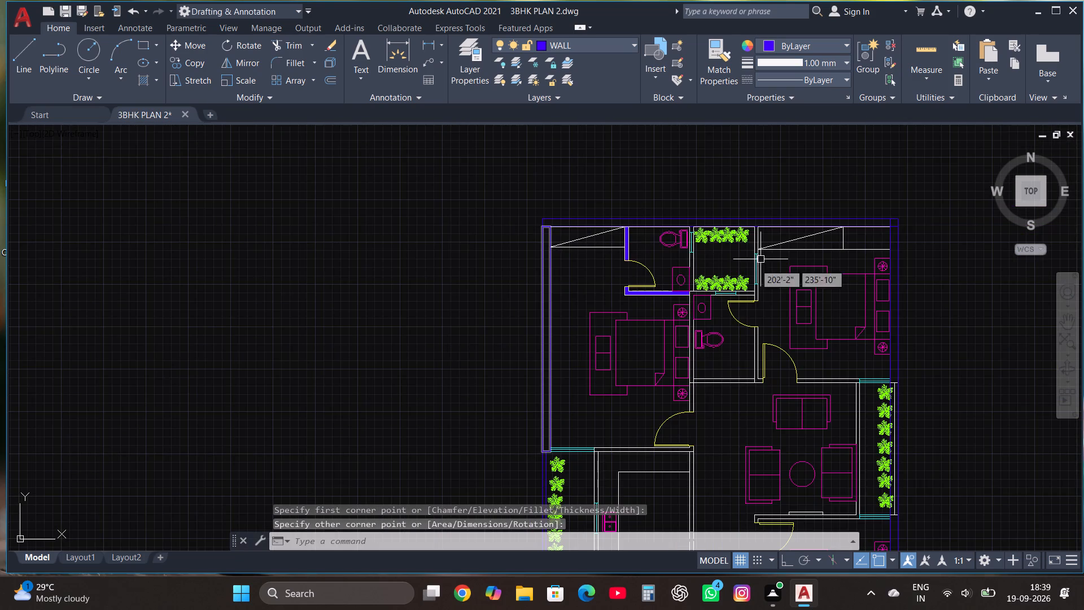
scroll(553, 276, down, 2)
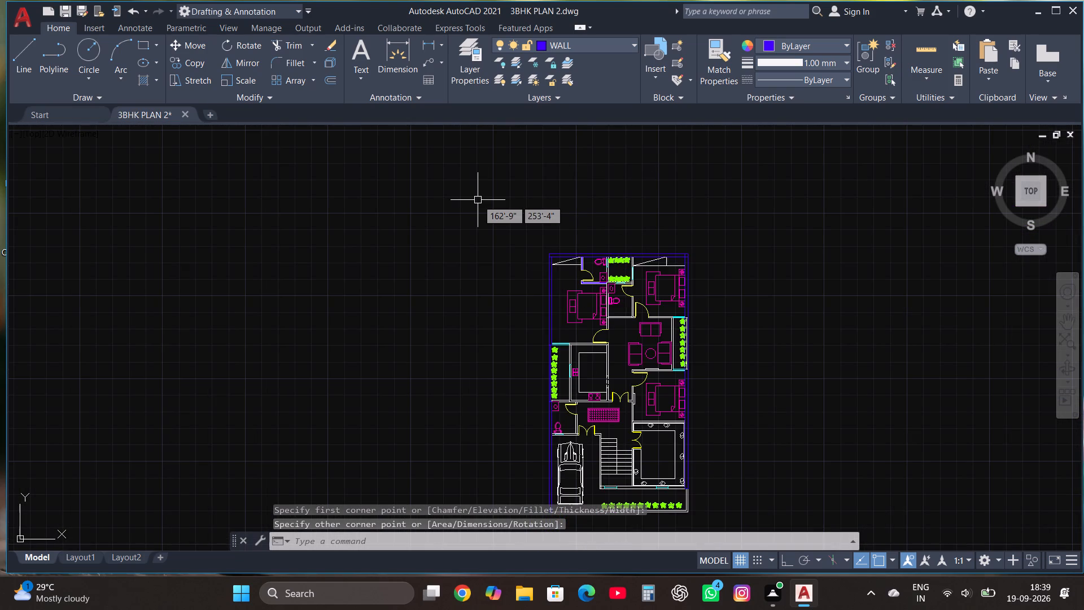
text(HAT)
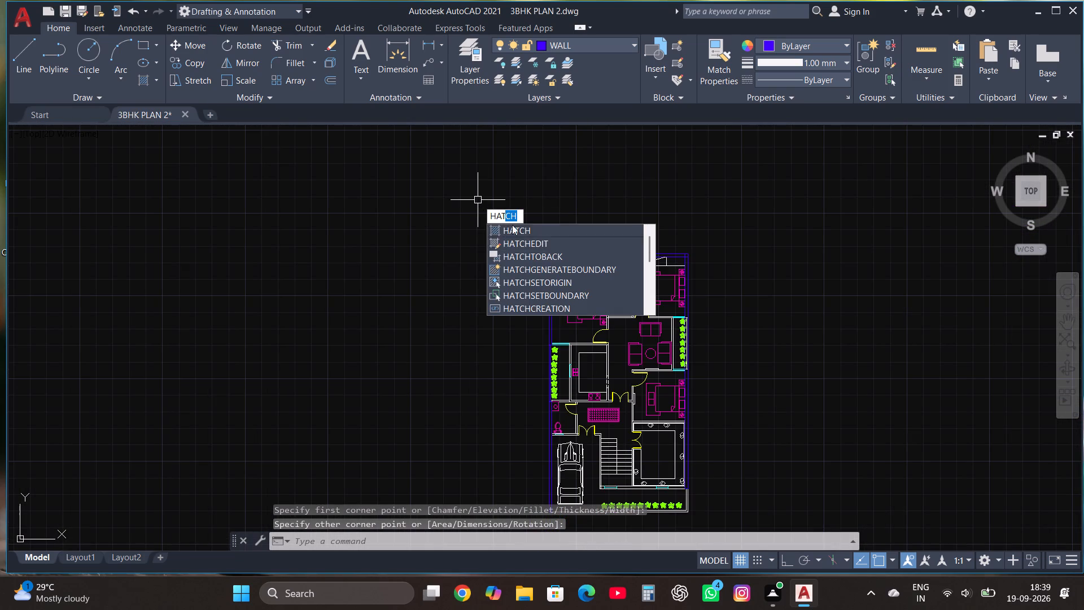
click(512, 225)
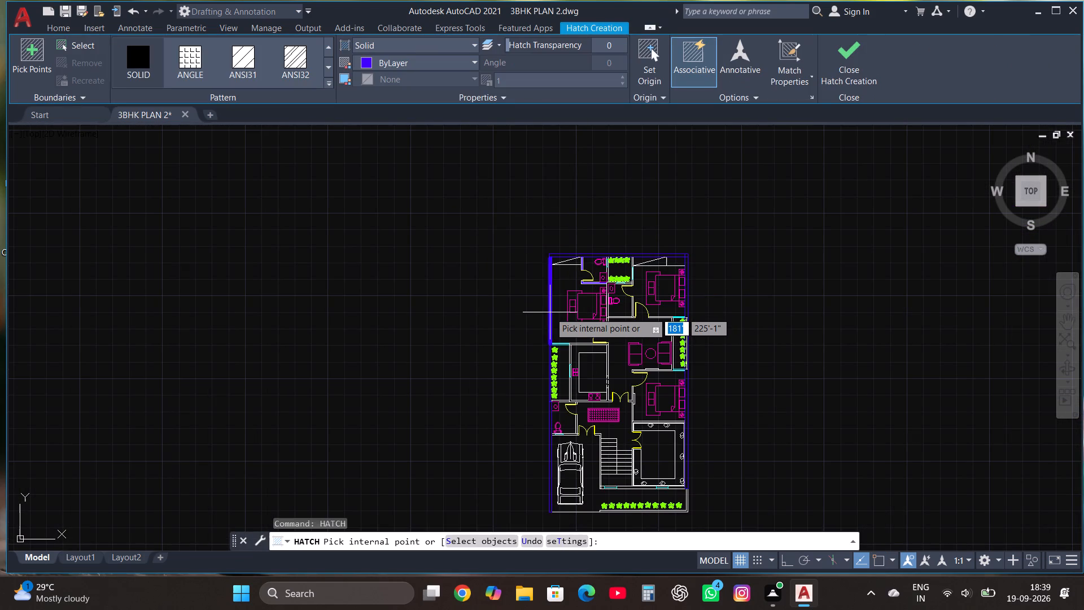
scroll(550, 312, up, 1)
click(550, 312)
scroll(579, 226, up, 2)
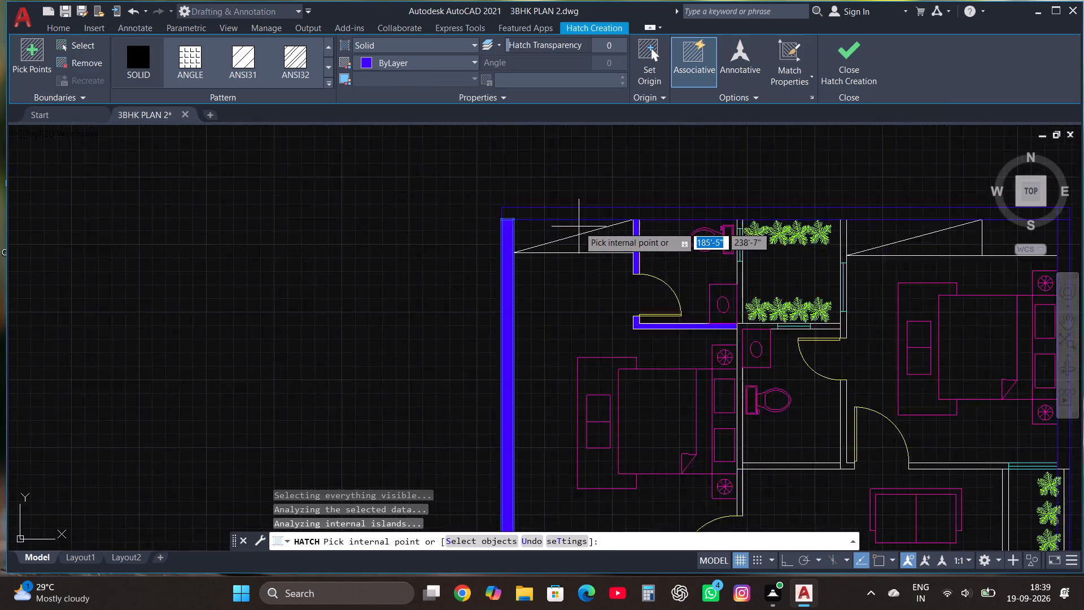
Fill the northeast corner, the north outer wall and the east outer wall with the solid hatch.
scroll(579, 226, up, 1)
click(486, 216)
scroll(486, 216, down, 2)
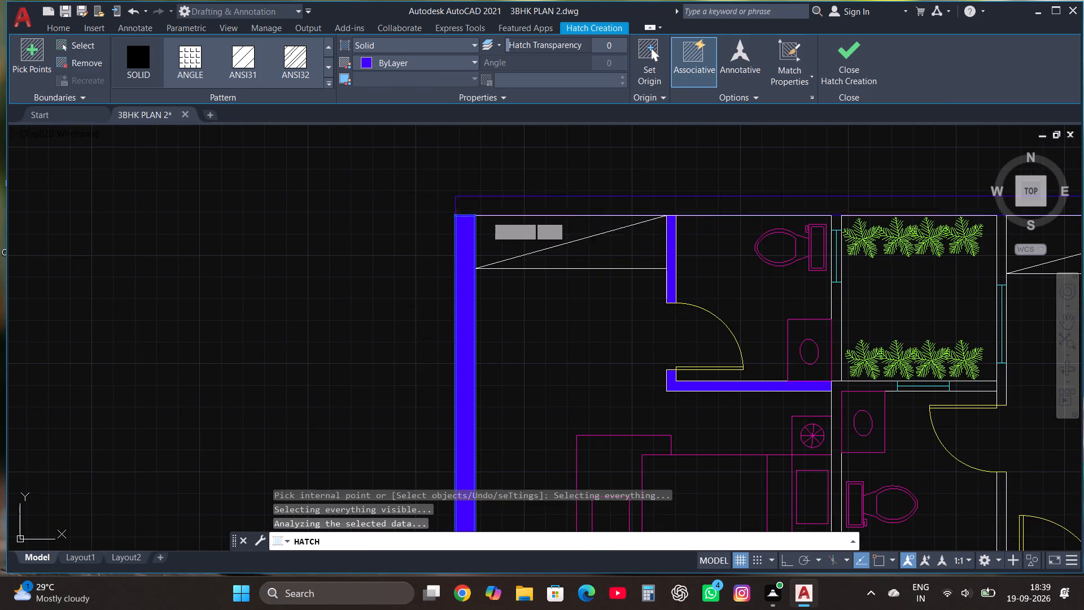
scroll(486, 216, down, 1)
click(644, 219)
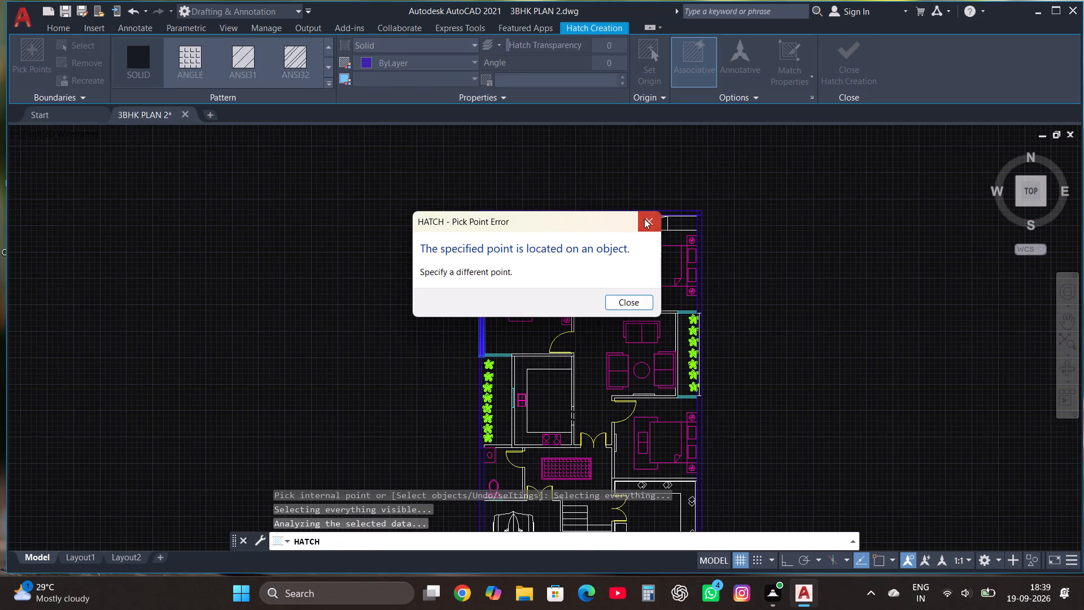
scroll(650, 214, up, 3)
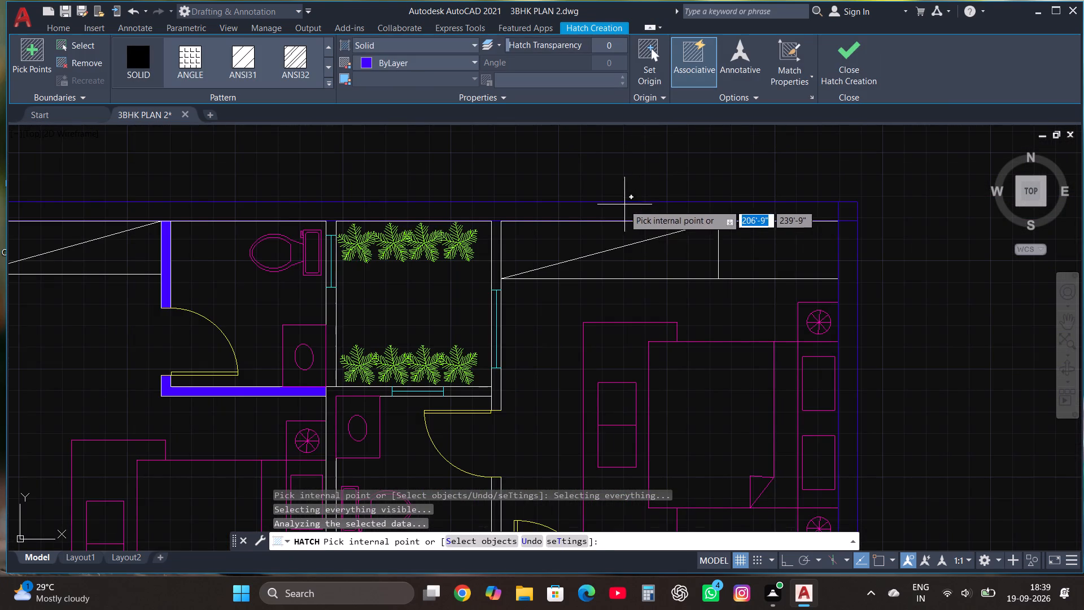
click(849, 212)
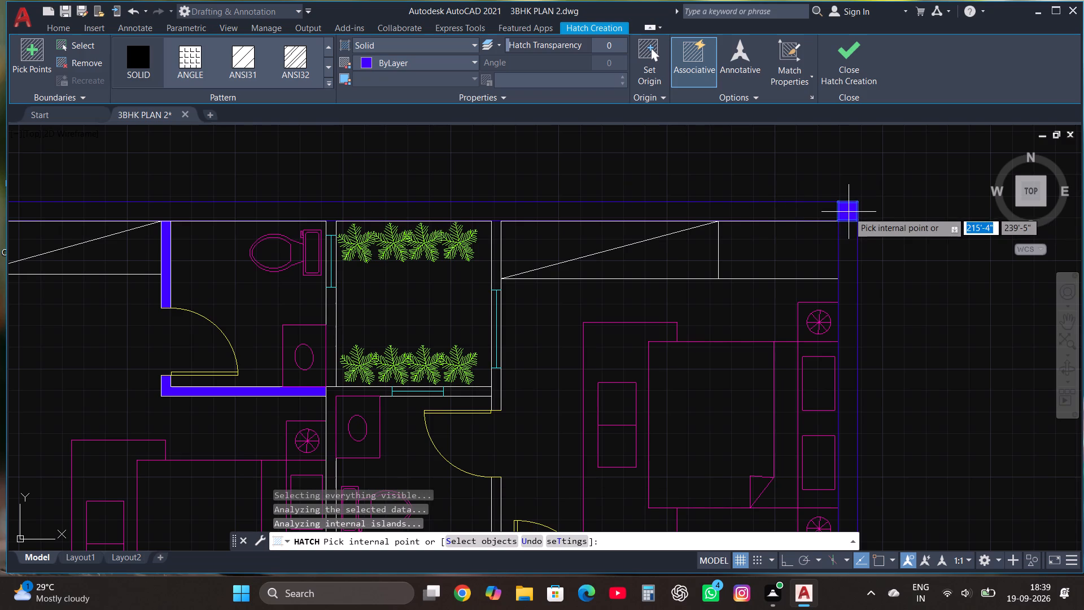
click(817, 210)
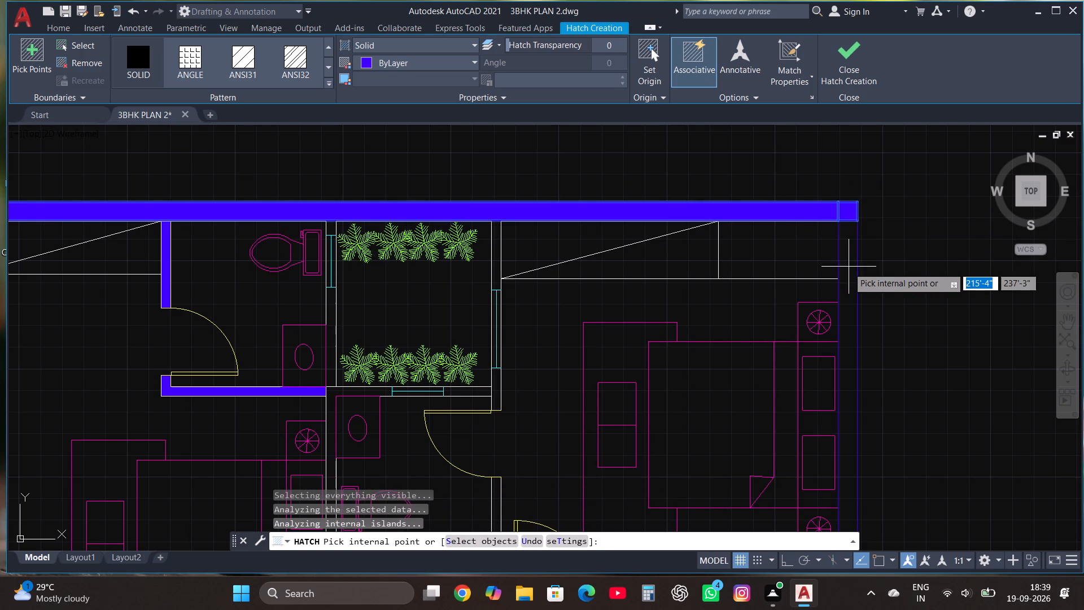
click(848, 267)
scroll(840, 236, down, 4)
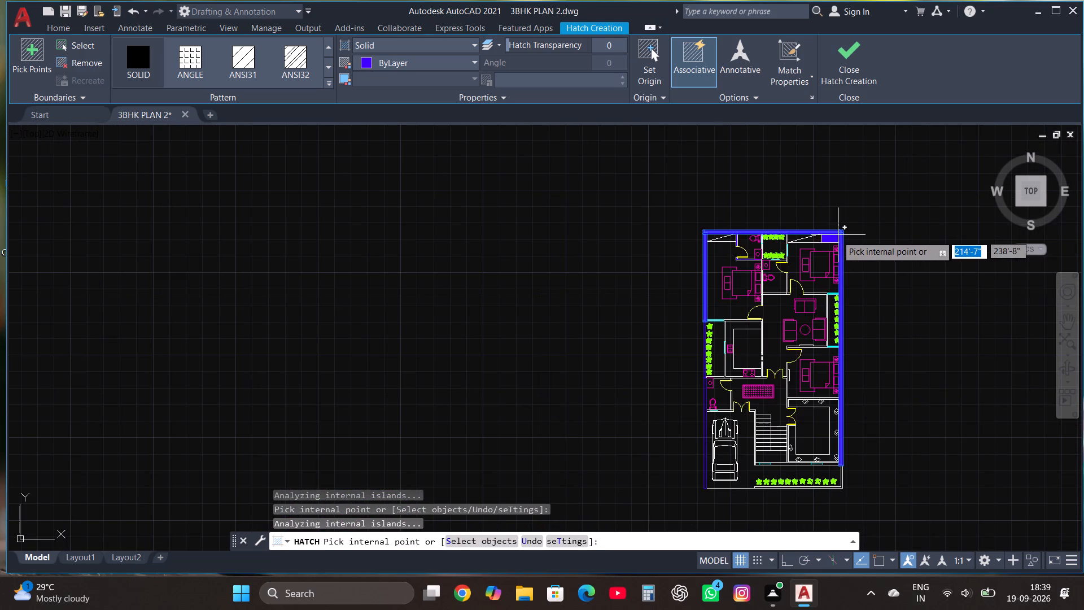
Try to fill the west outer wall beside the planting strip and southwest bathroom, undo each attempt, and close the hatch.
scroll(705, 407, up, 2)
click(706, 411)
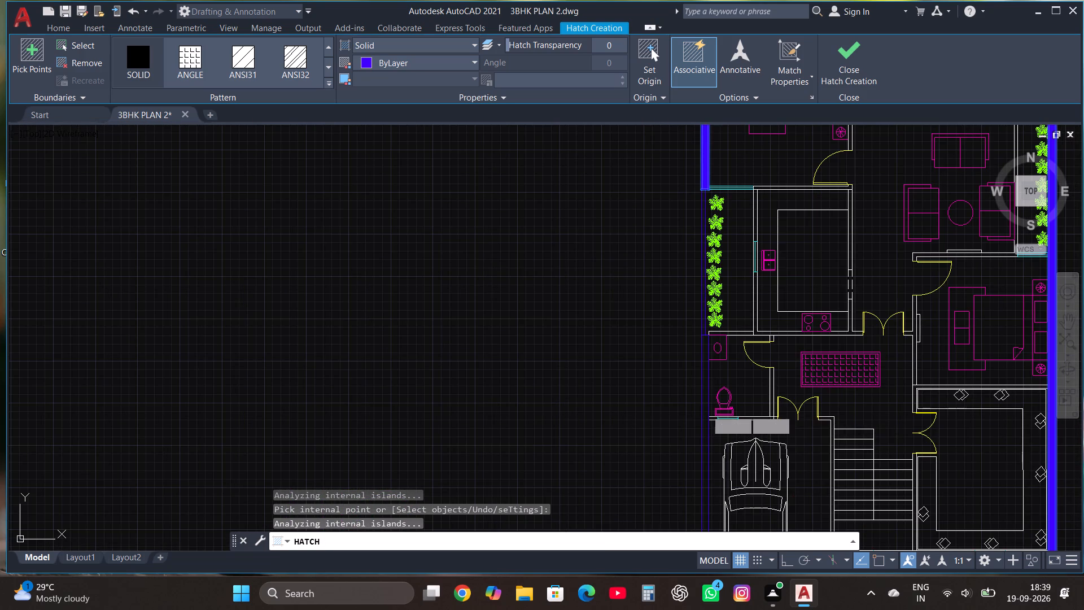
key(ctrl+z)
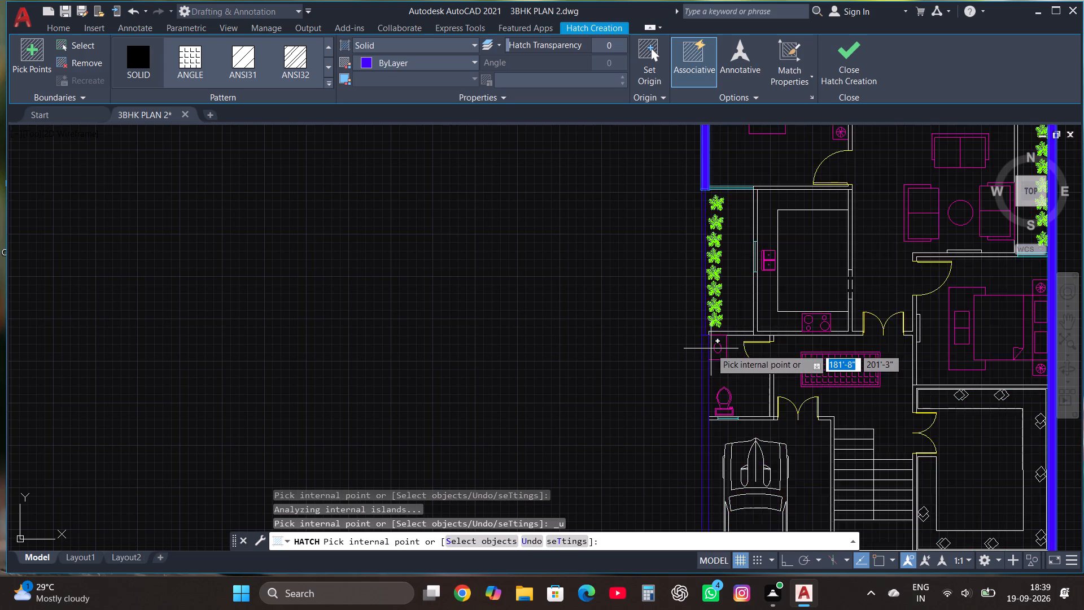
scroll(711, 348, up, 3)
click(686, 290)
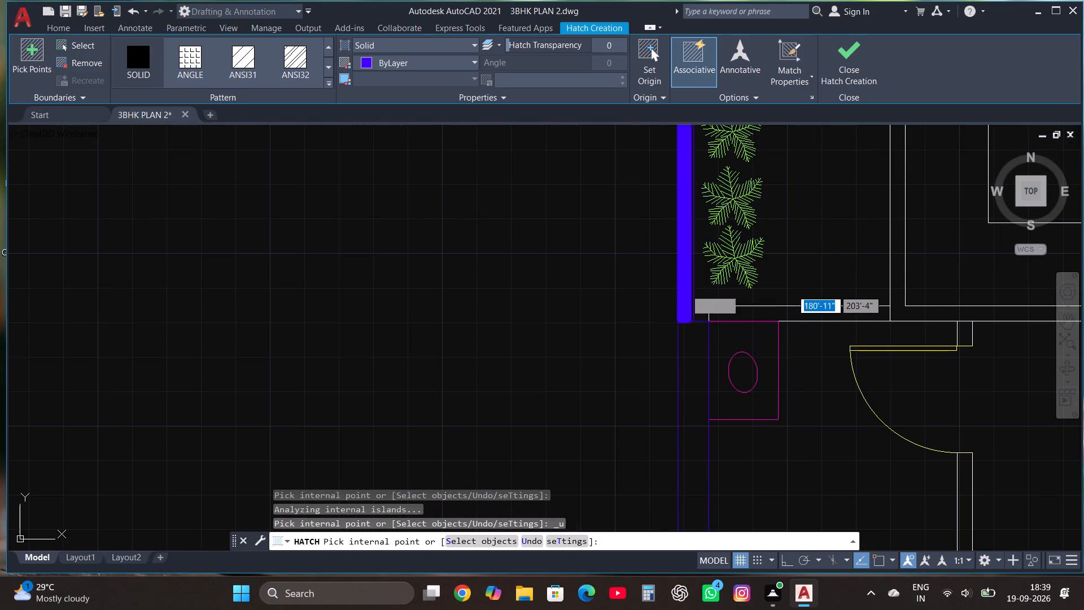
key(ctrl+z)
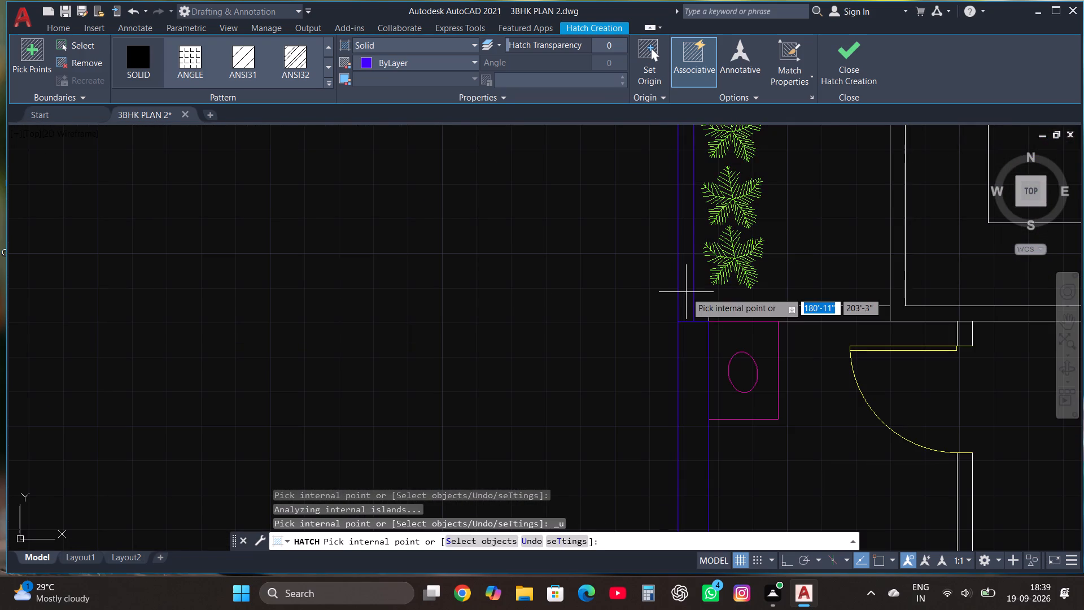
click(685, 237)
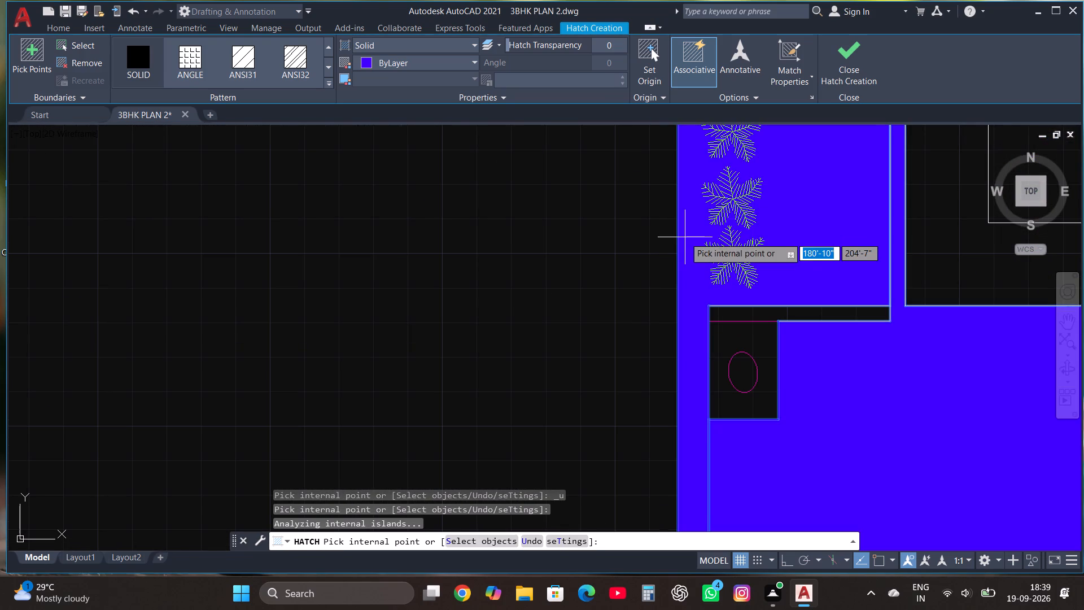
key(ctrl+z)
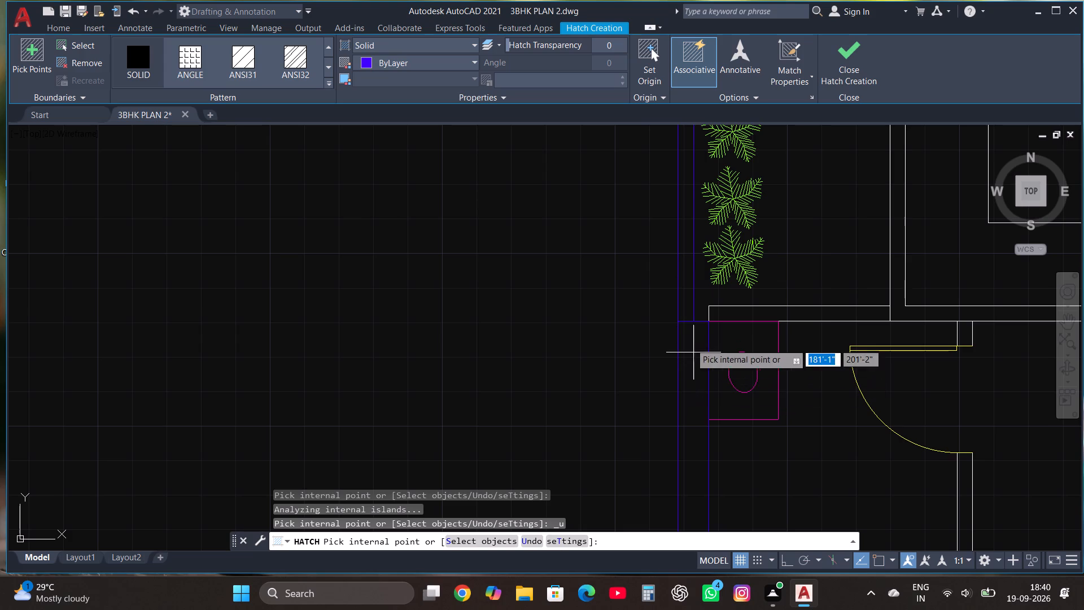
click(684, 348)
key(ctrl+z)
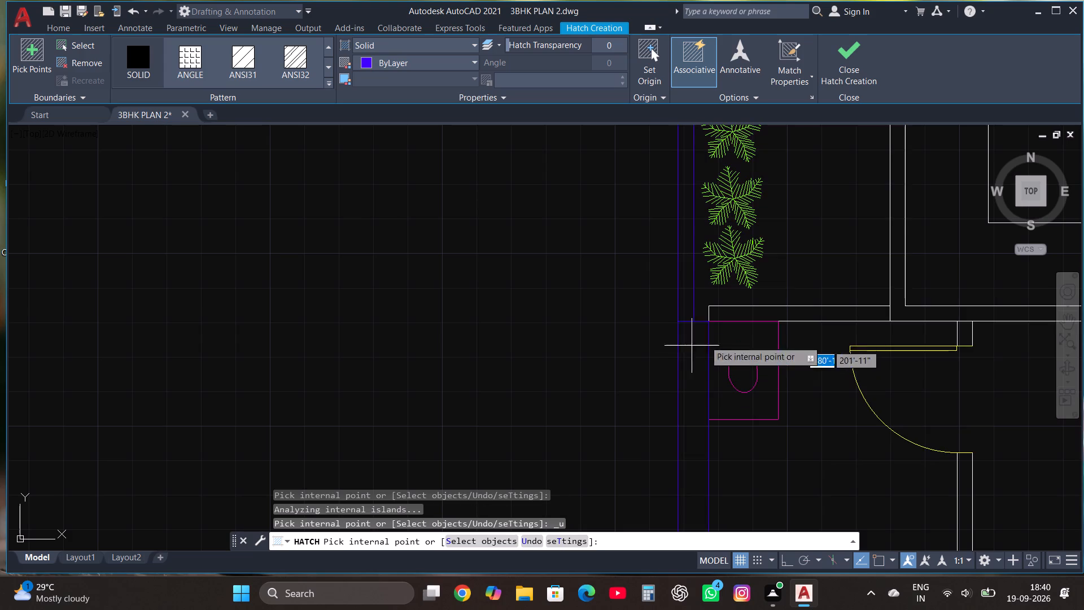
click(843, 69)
Draw a rectangle about 4'-4" long over the southwest bathroom's north wall, from the west outer wall to the kitchen's west wall.
scroll(581, 344, down, 1)
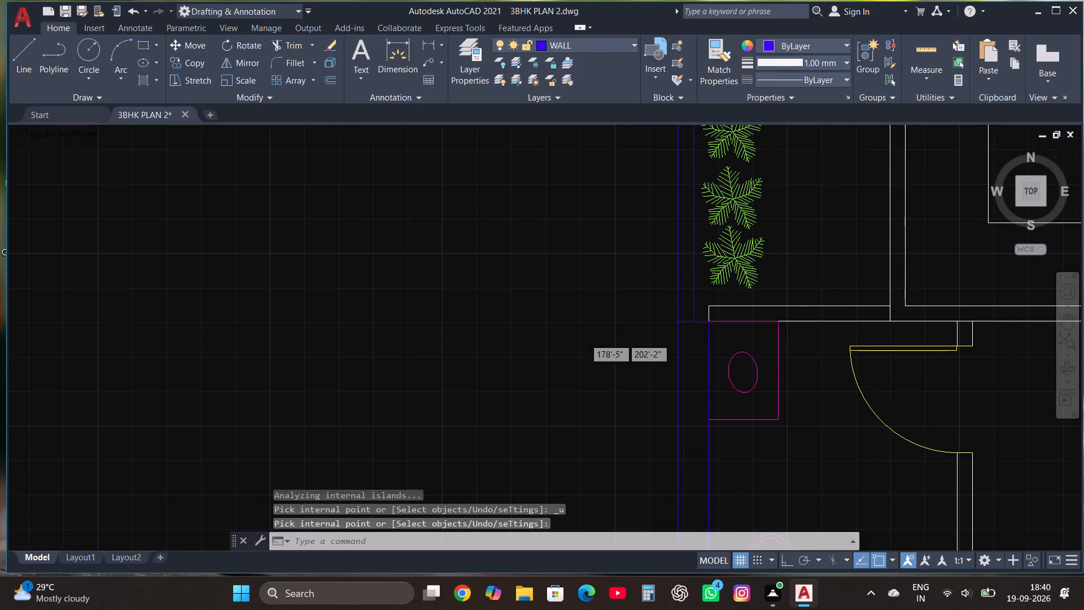
scroll(580, 346, down, 2)
scroll(595, 376, up, 2)
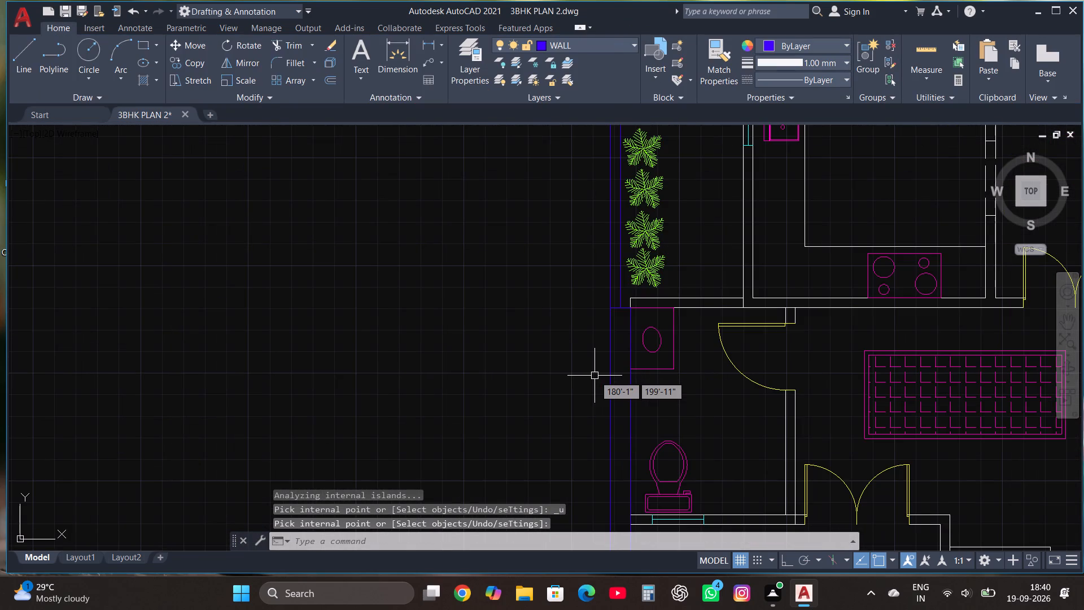
scroll(820, 293, up, 2)
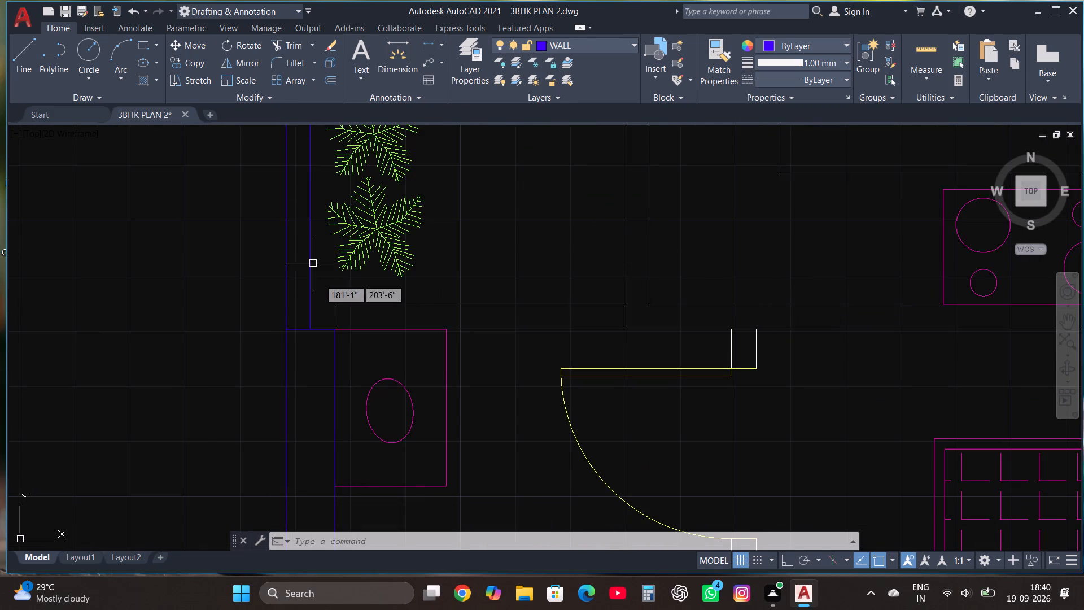
click(146, 42)
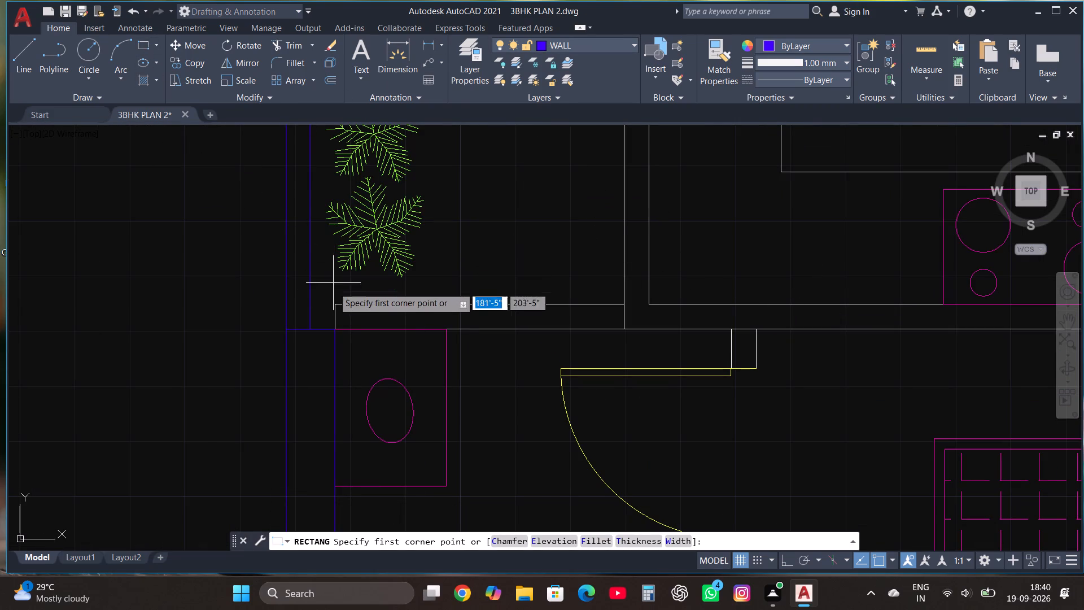
click(335, 303)
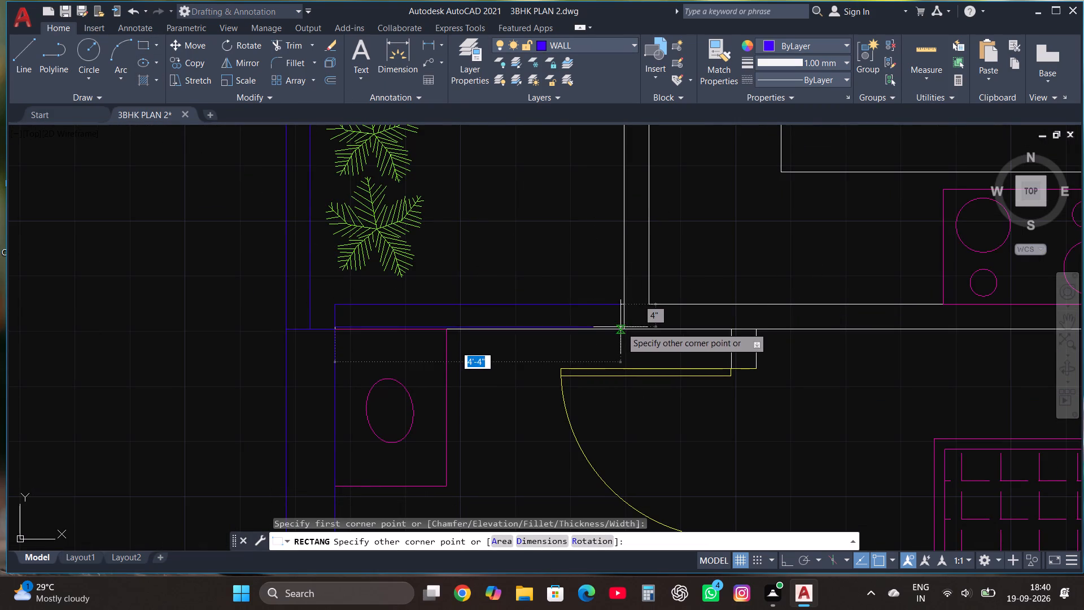
click(624, 328)
Draw a rectangle about 9'-9" by 5" over the full length of the kitchen's north wall.
scroll(623, 348, down, 2)
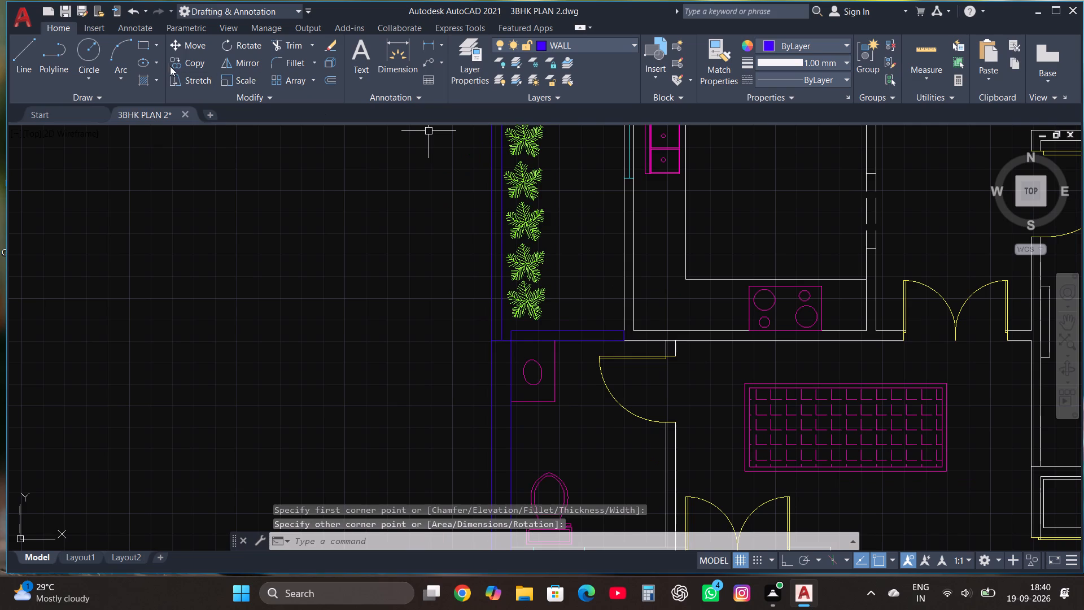
click(138, 45)
scroll(466, 463, down, 1)
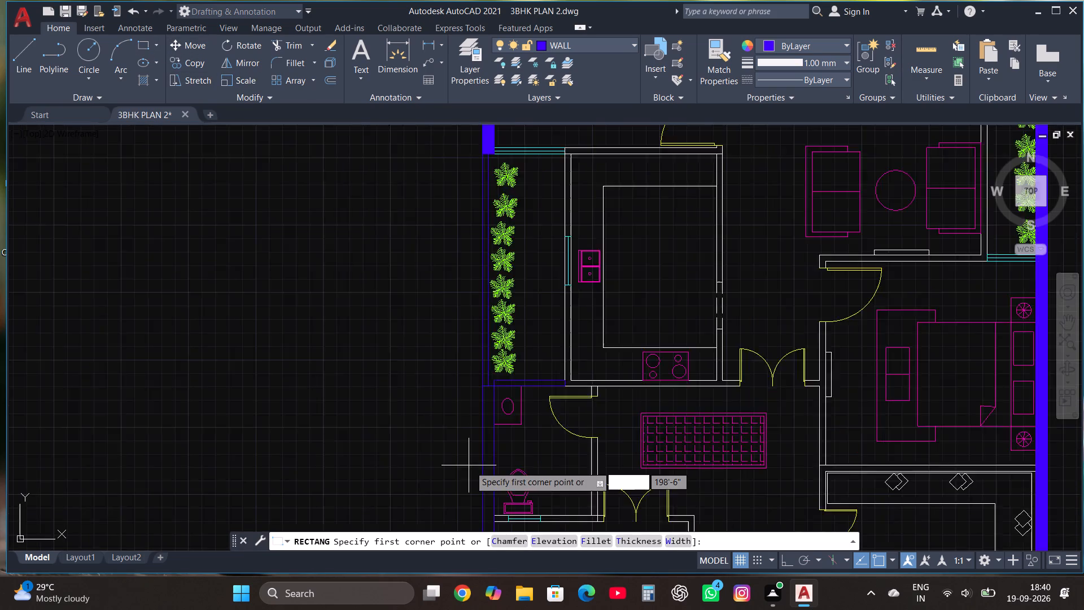
scroll(470, 466, down, 1)
scroll(558, 265, up, 4)
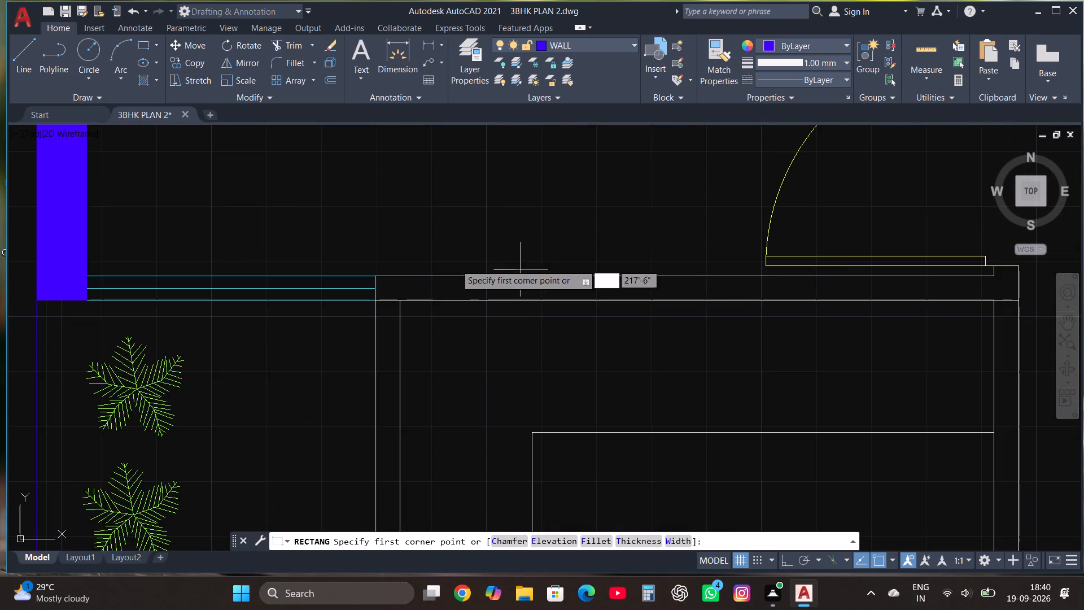
click(374, 276)
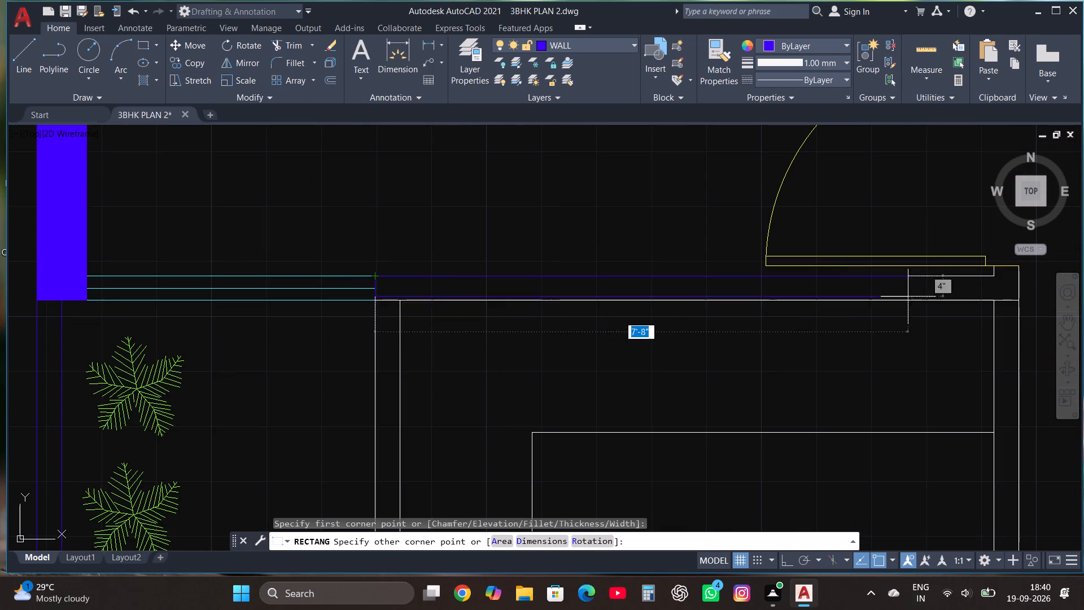
click(1018, 303)
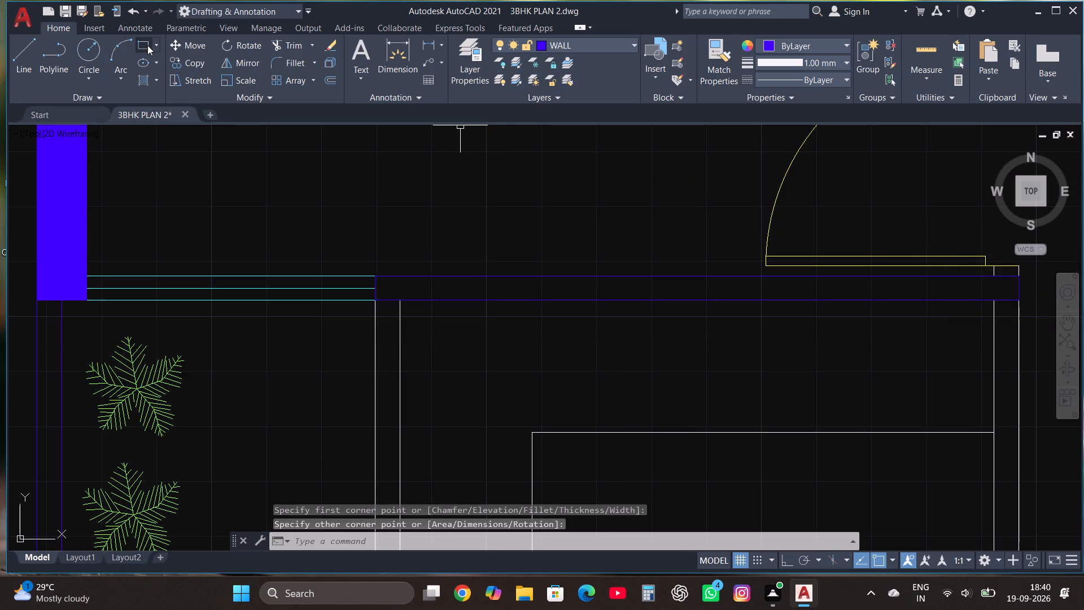
Draw a small rectangle over the door jamb stub above the kitchen's northeast corner.
click(142, 43)
scroll(1039, 264, up, 2)
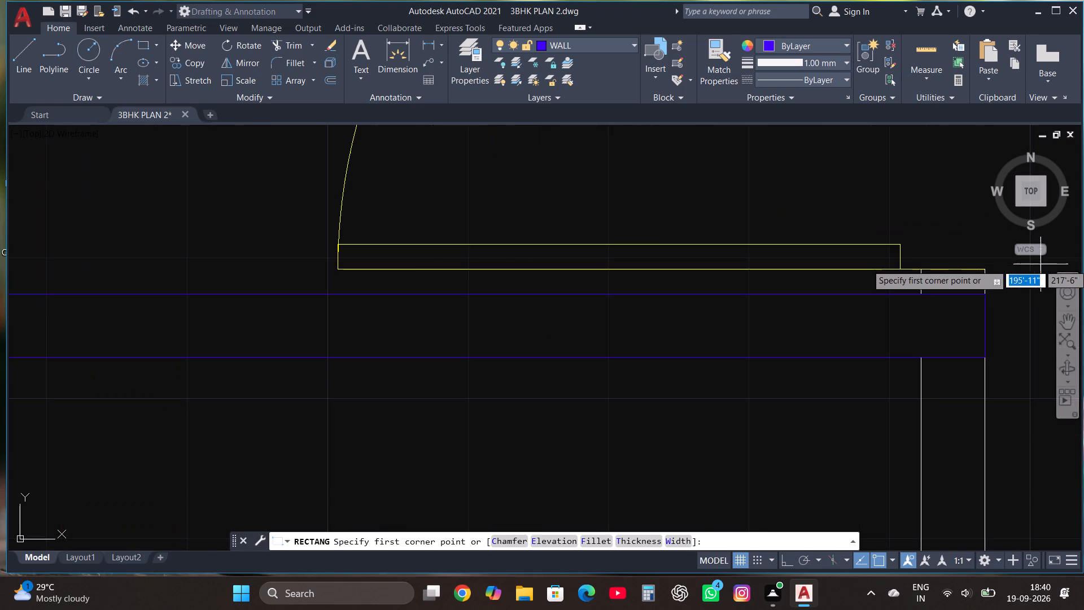
click(921, 269)
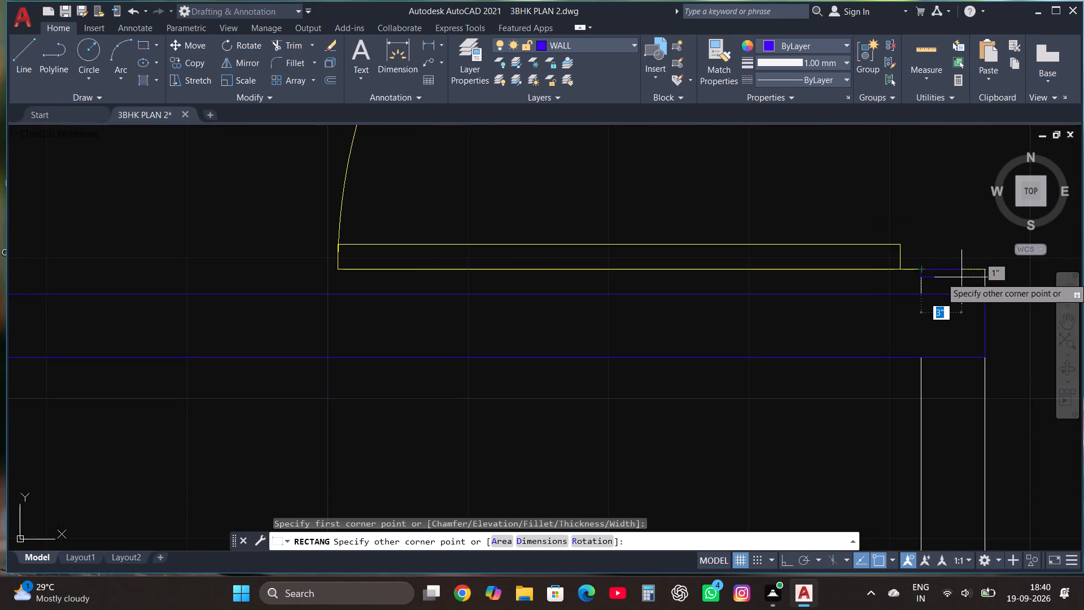
click(984, 293)
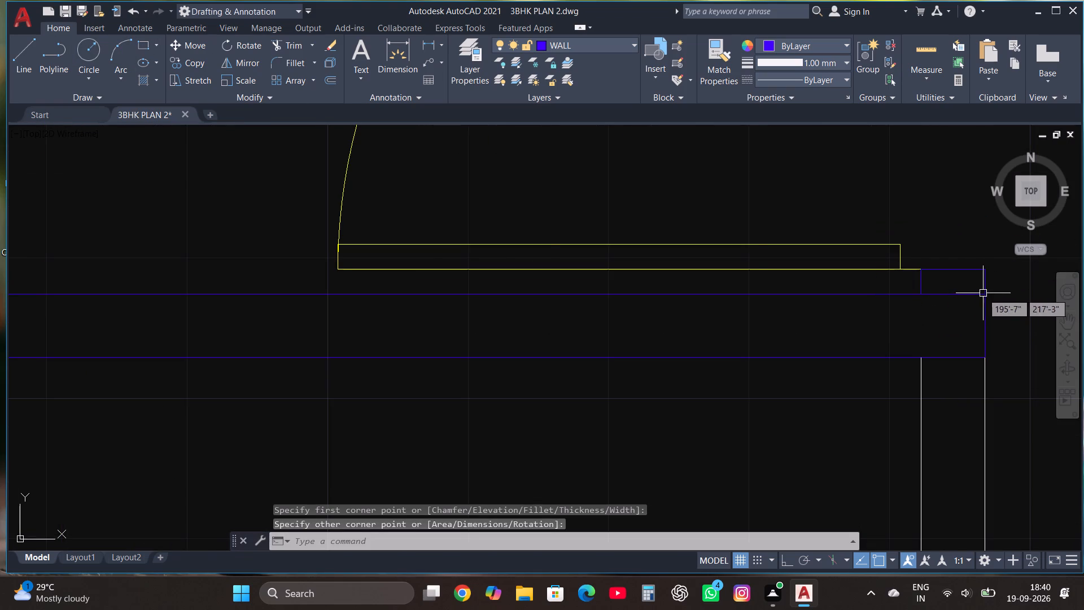
Draw a rectangle about 7'-10" long over the kitchen's east wall, from the north wall down to the dashed opening.
scroll(861, 329, down, 3)
scroll(618, 262, down, 2)
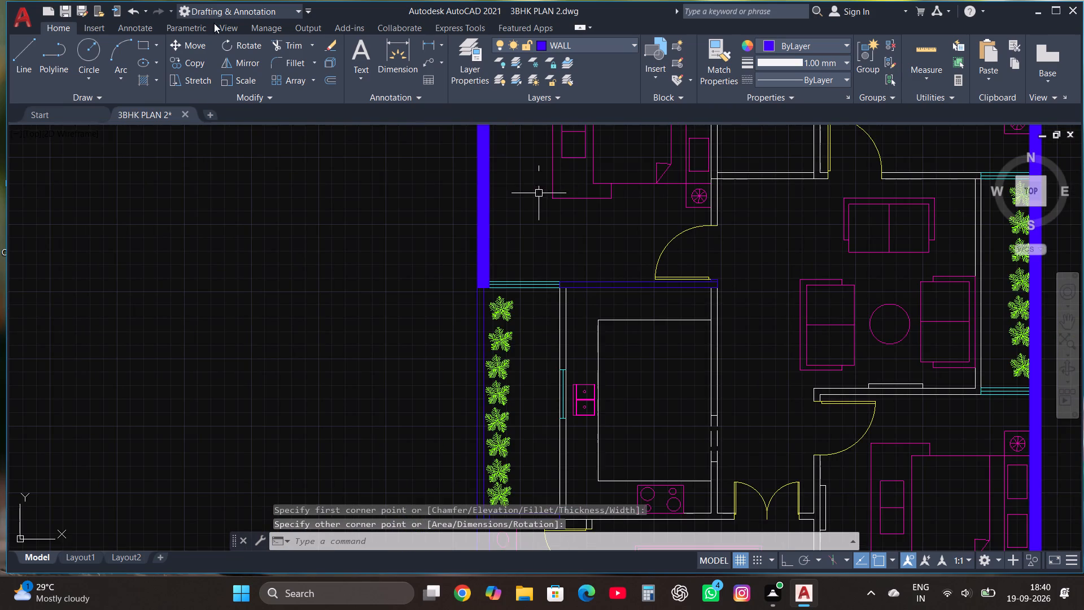
click(139, 43)
scroll(705, 306, up, 1)
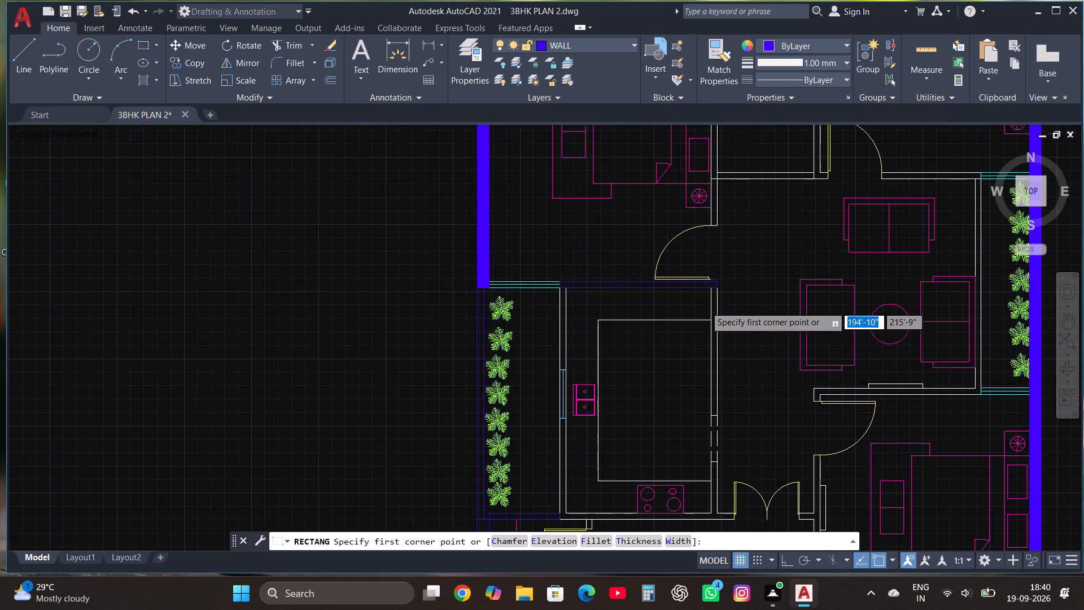
scroll(705, 306, up, 1)
click(720, 259)
scroll(720, 267, down, 2)
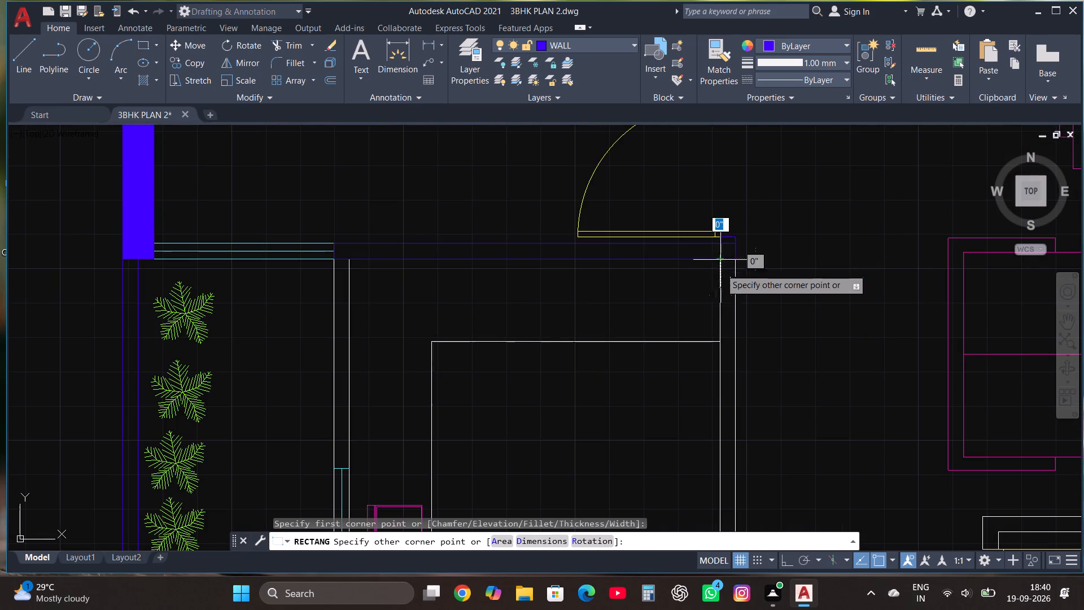
scroll(720, 271, down, 1)
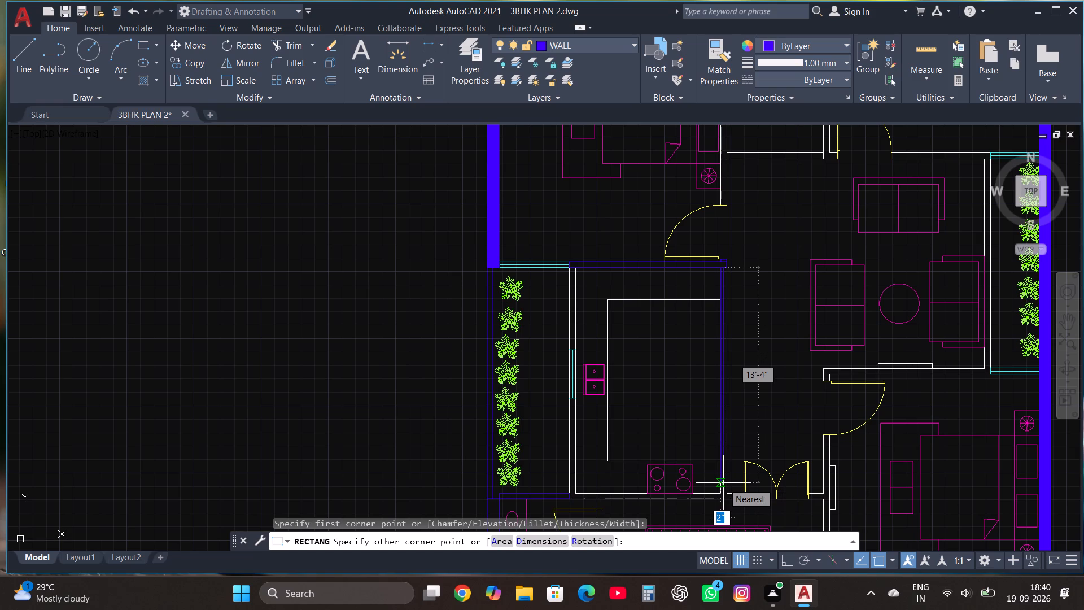
scroll(793, 386, up, 2)
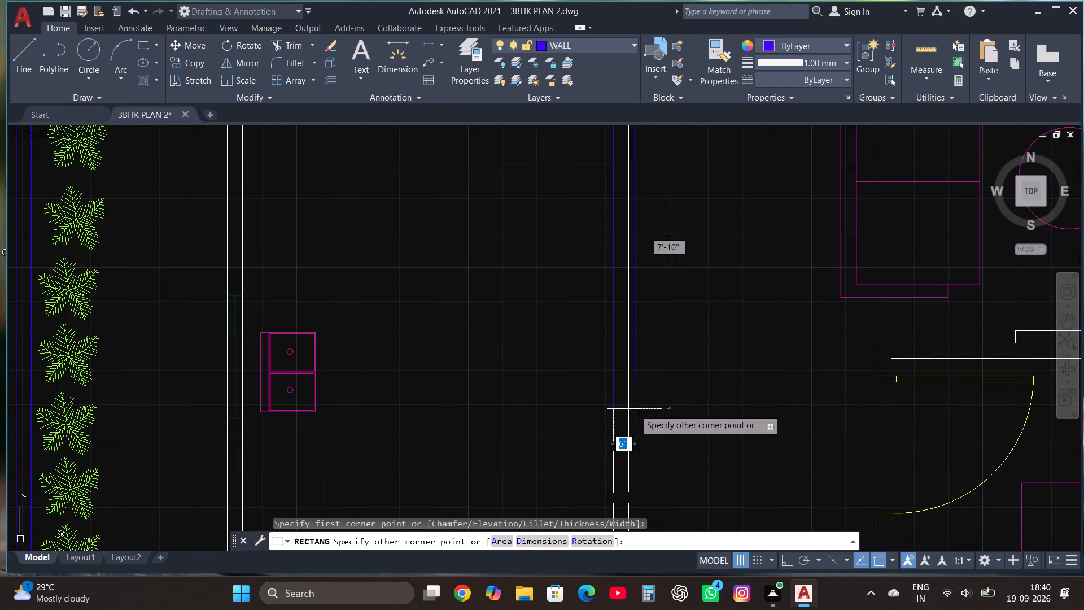
click(630, 413)
Draw a rectangle about 3'-7" by 5" over the kitchen's east wall, from below the dashed opening to the south wall's outer face.
scroll(659, 449, down, 1)
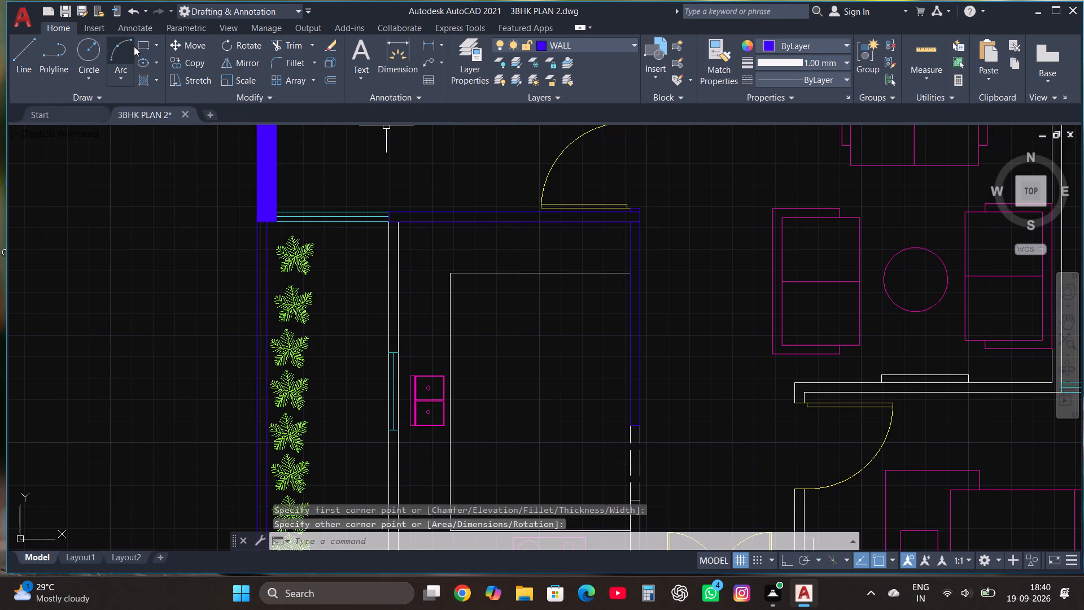
click(137, 47)
scroll(707, 183, down, 2)
scroll(689, 317, up, 2)
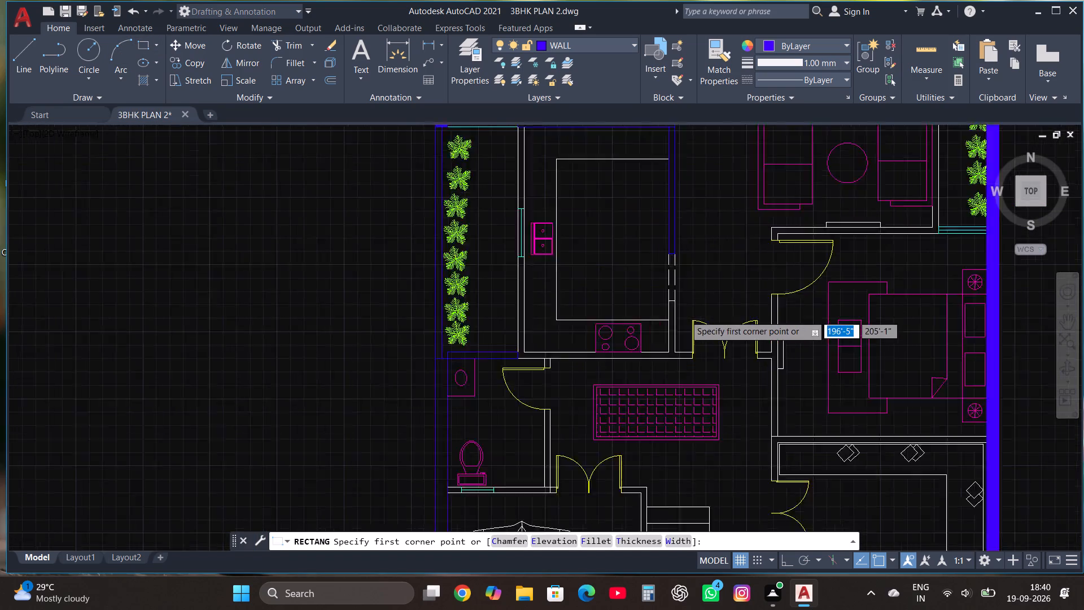
scroll(684, 315, up, 1)
click(639, 279)
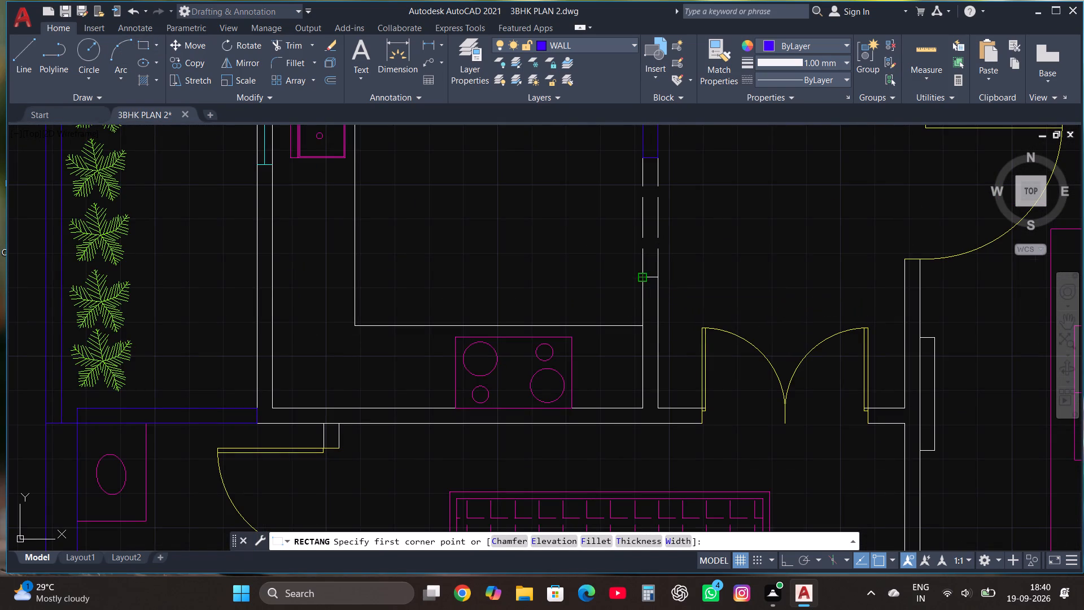
click(658, 425)
Draw a rectangle about 10'-9" by 5" over the kitchen's south wall, from the double door westward to the kitchen's outer southwest corner.
click(142, 47)
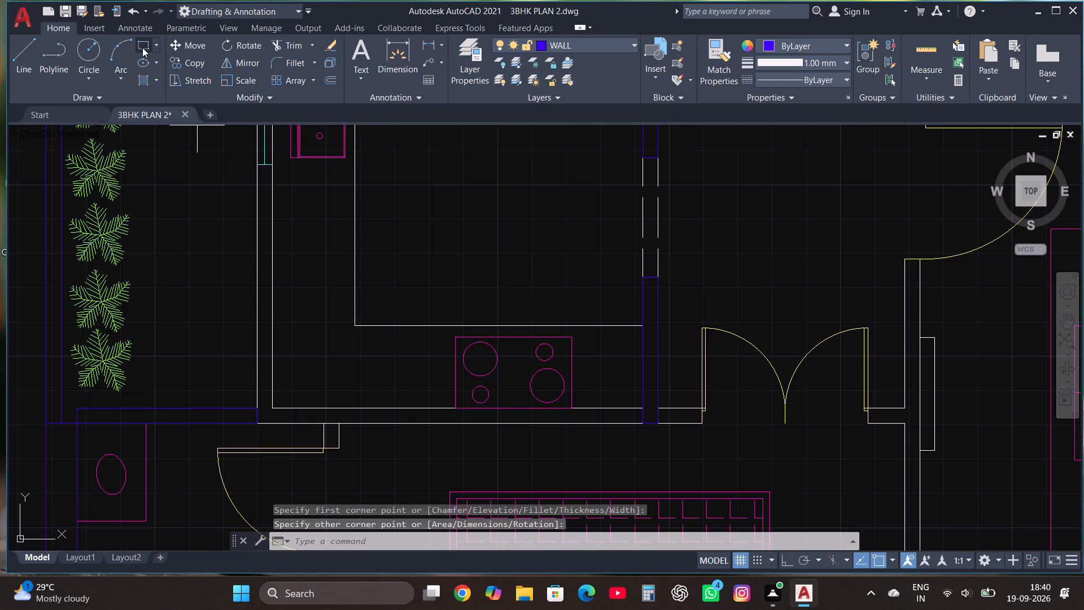
click(700, 425)
scroll(699, 425, down, 1)
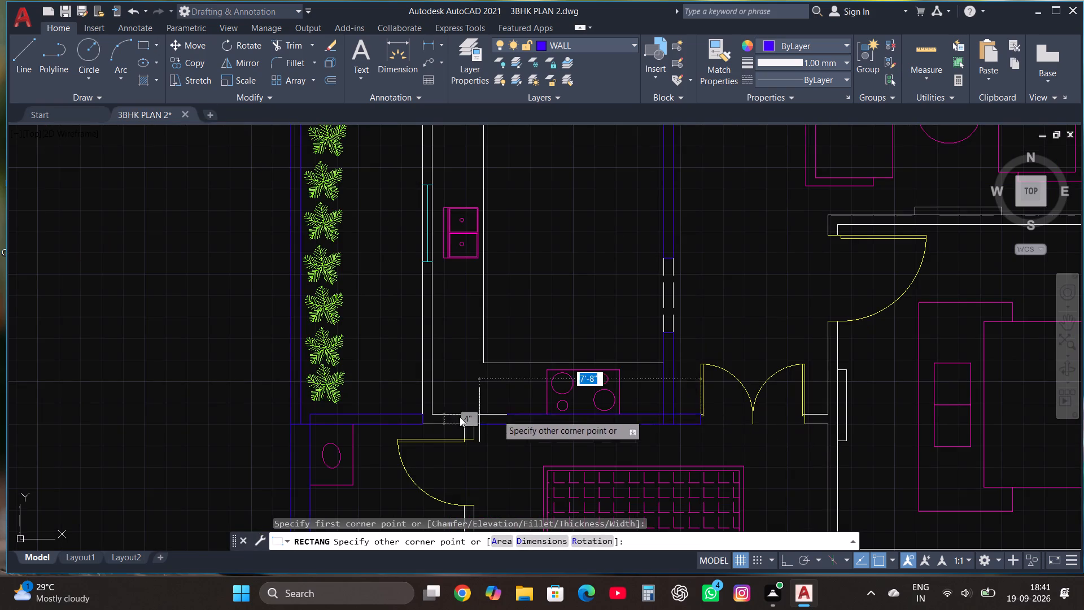
scroll(401, 417, up, 3)
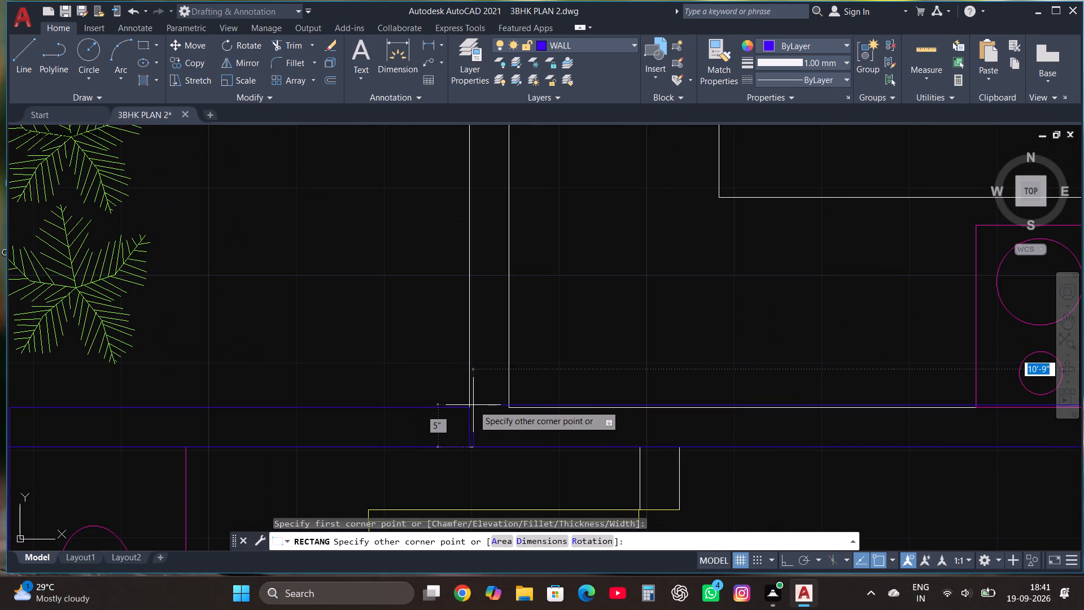
click(470, 406)
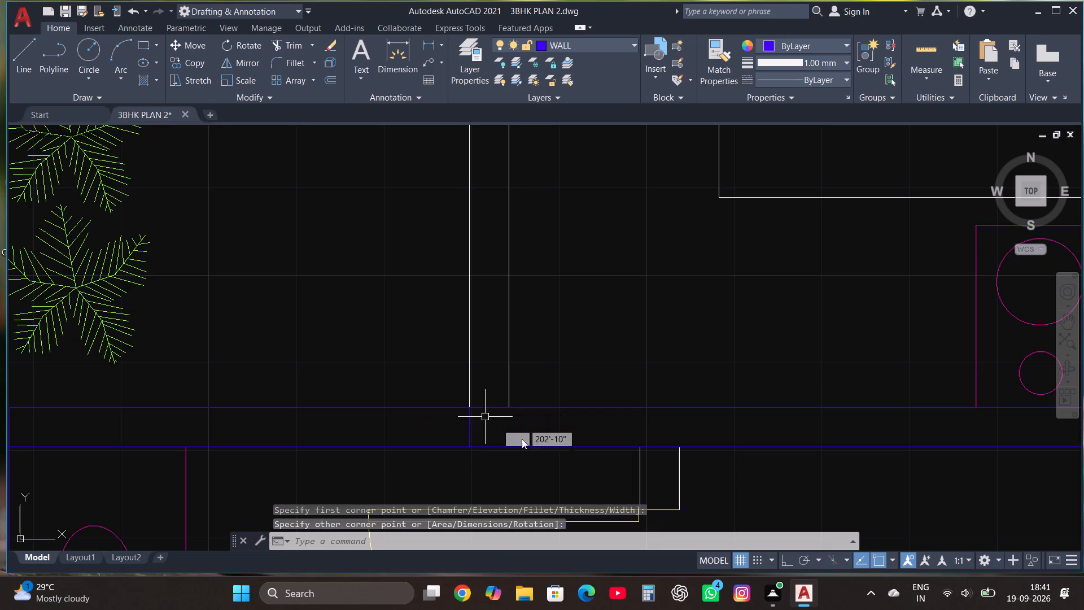
Start a solid hatch and fill the west outer wall beside the toilet and beside the planter strip.
scroll(571, 477, down, 3)
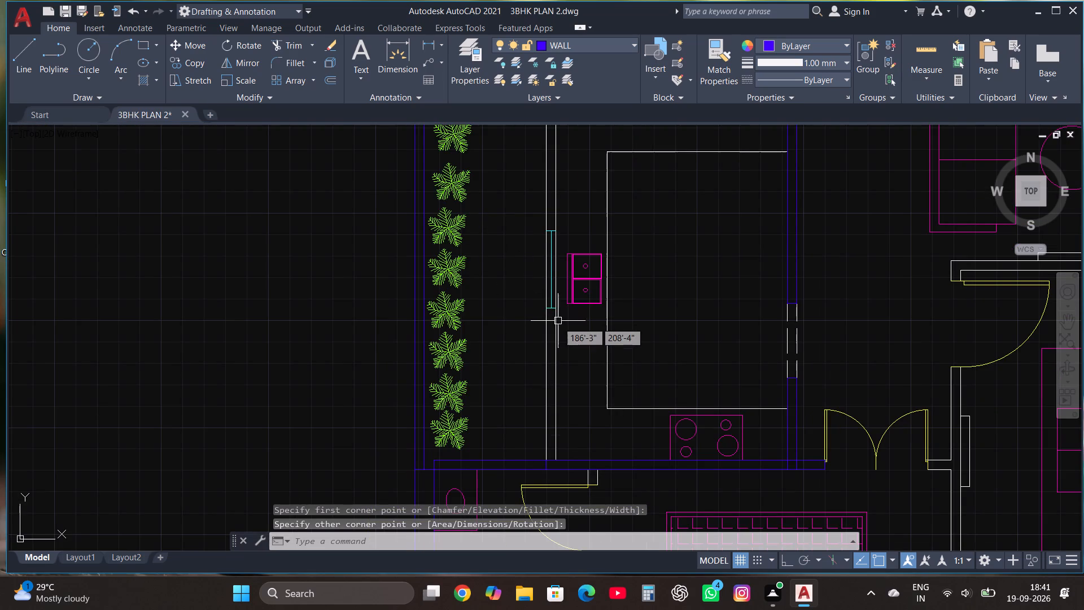
scroll(558, 323, down, 2)
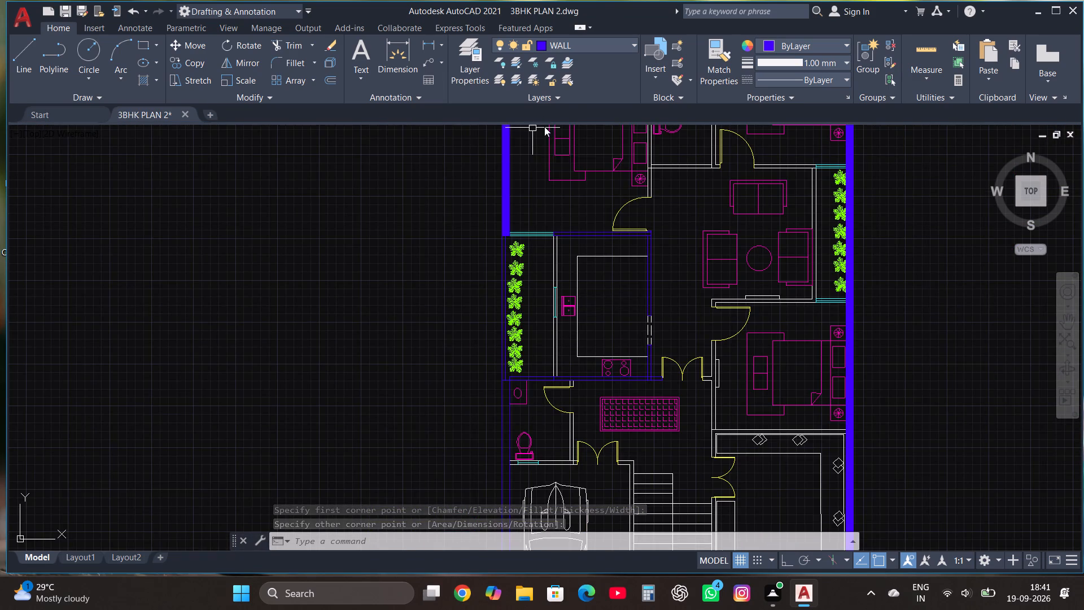
text(HAT)
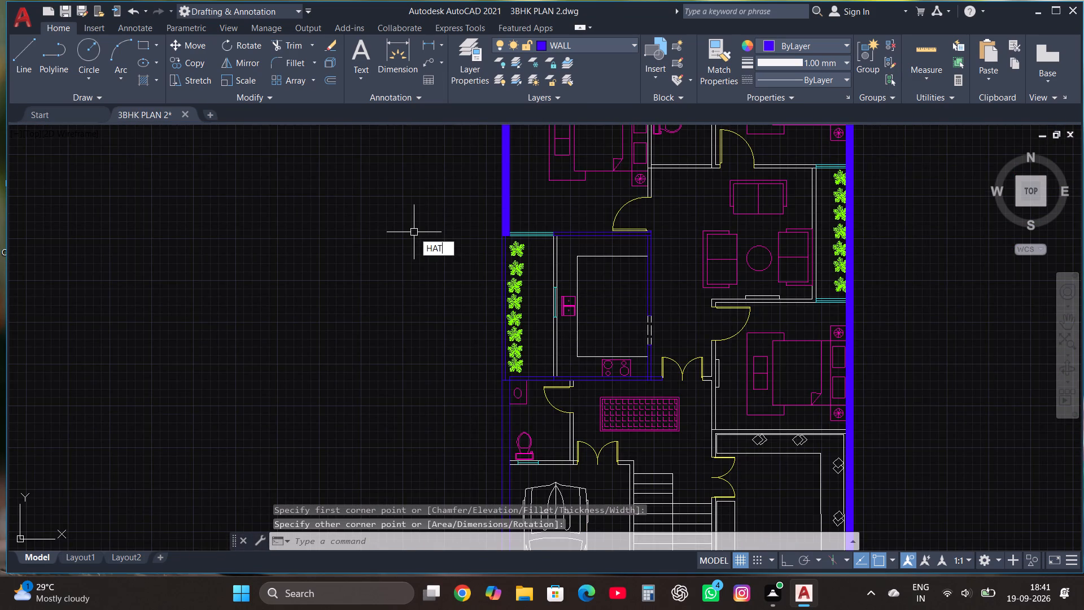
click(457, 254)
click(457, 259)
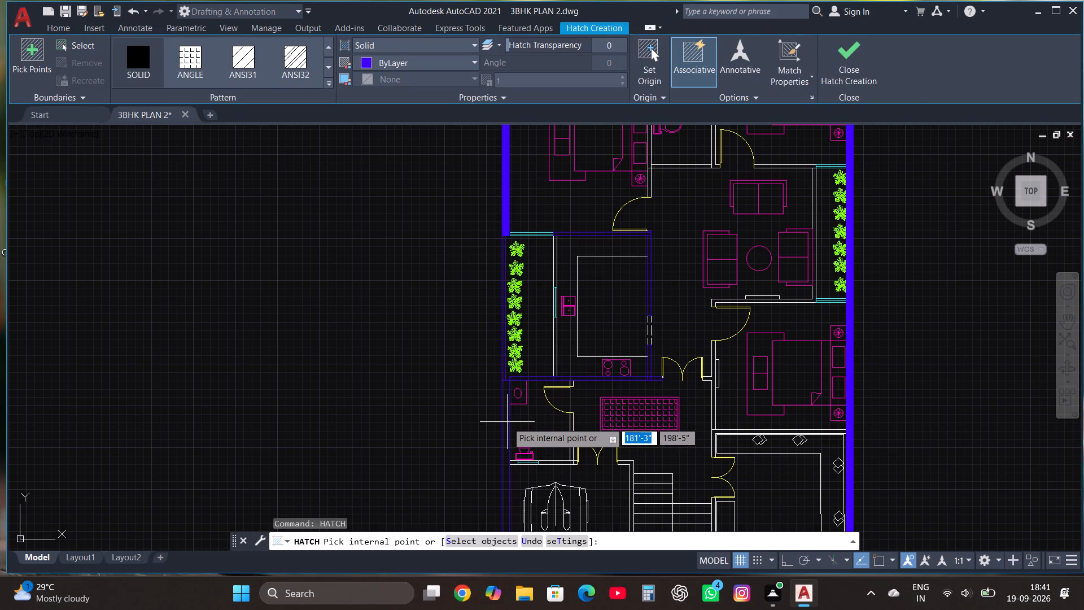
click(507, 407)
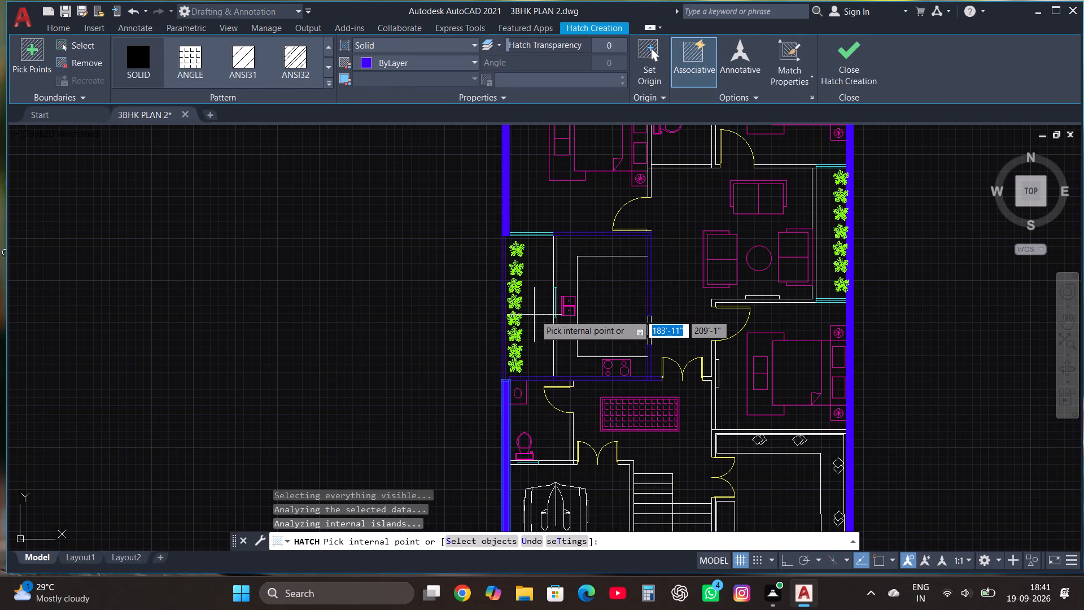
scroll(522, 361, up, 2)
click(472, 339)
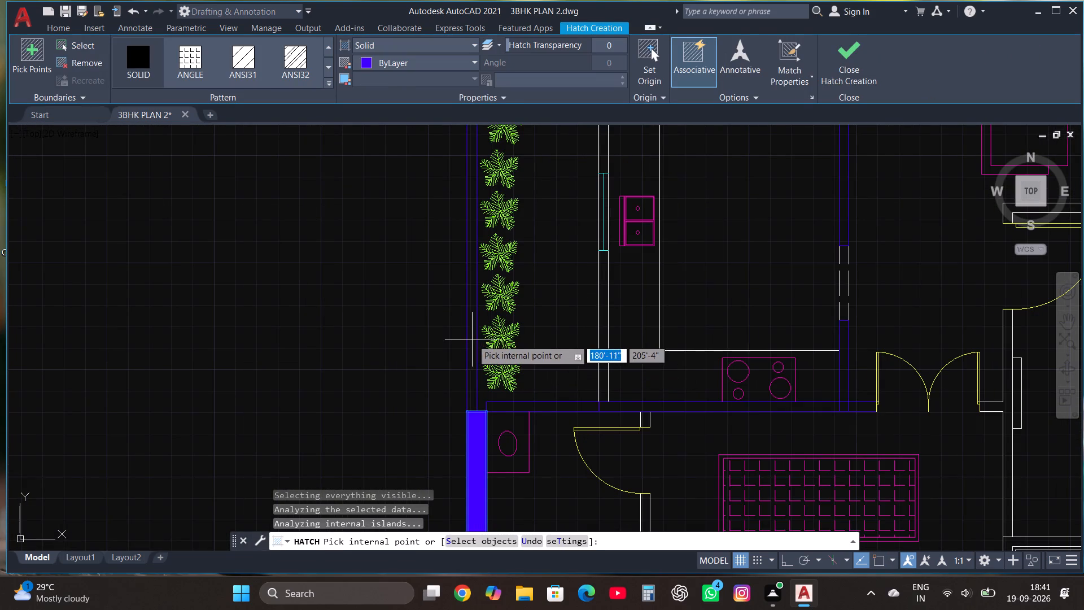
Hatch the full wall south of the planter and kitchen up to the double door, plus the kitchen's east wall below the dashed opening.
click(544, 406)
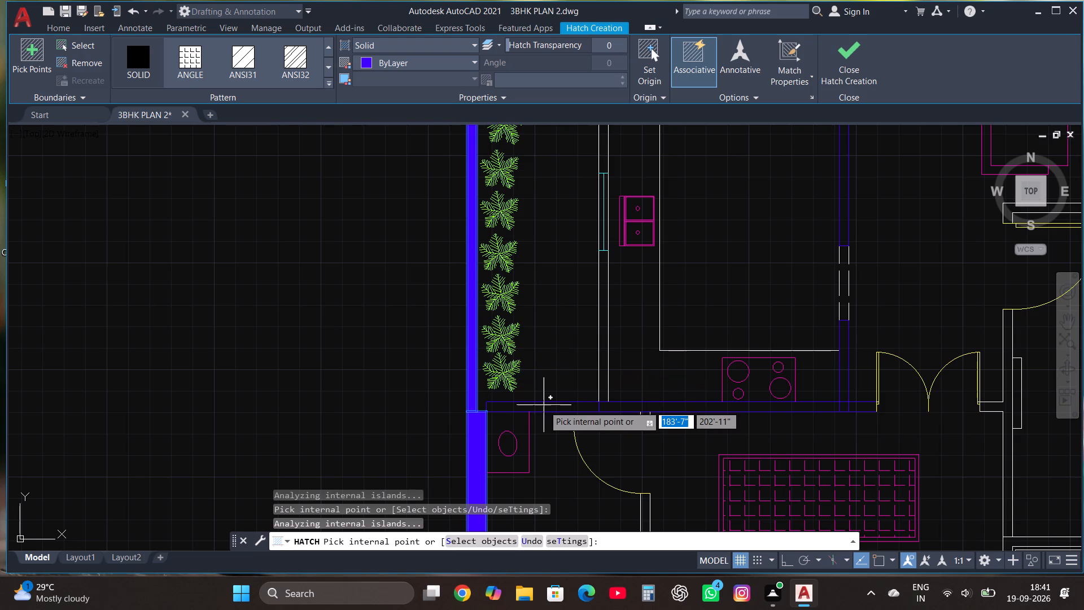
click(631, 406)
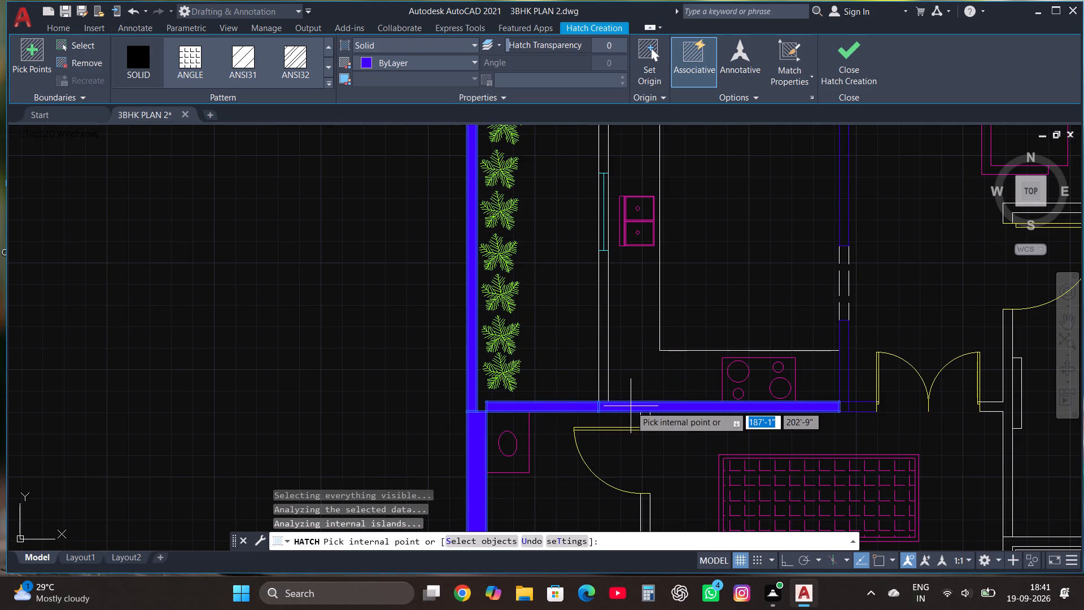
click(853, 409)
scroll(853, 409, up, 3)
click(827, 404)
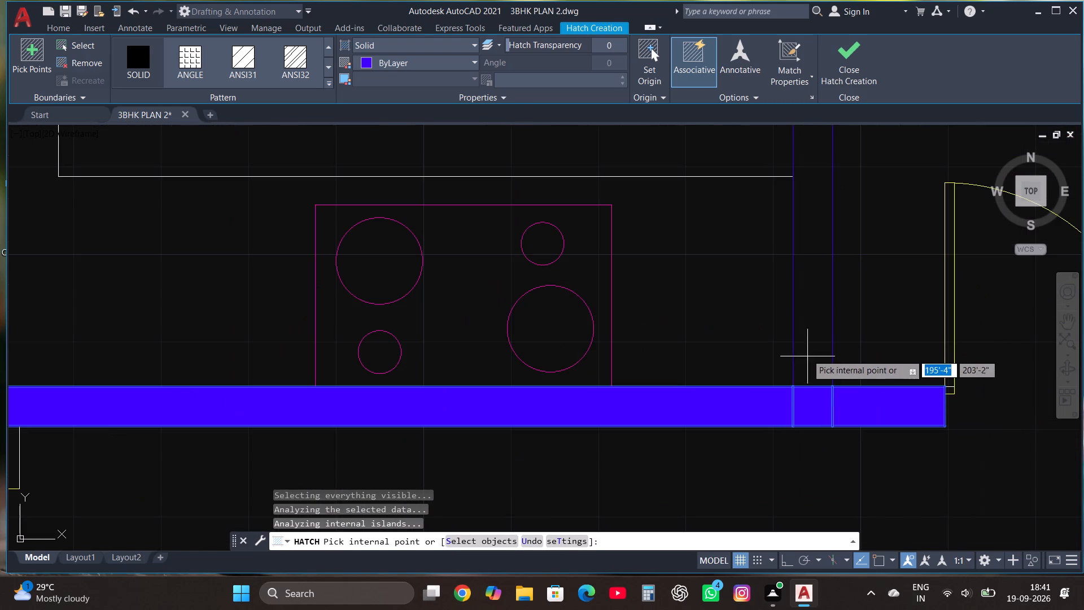
click(807, 351)
scroll(806, 395, down, 3)
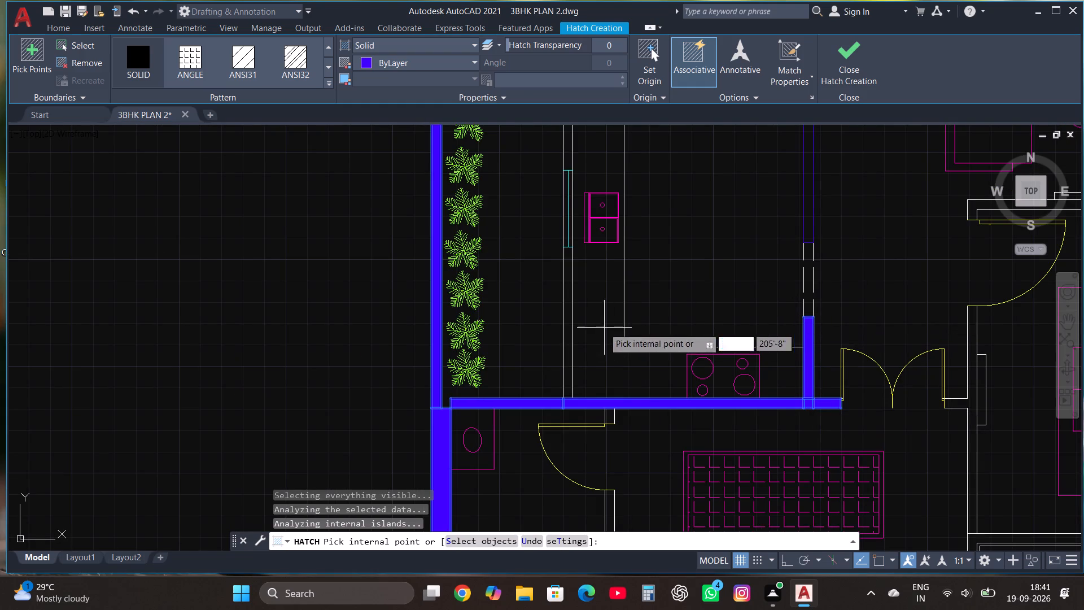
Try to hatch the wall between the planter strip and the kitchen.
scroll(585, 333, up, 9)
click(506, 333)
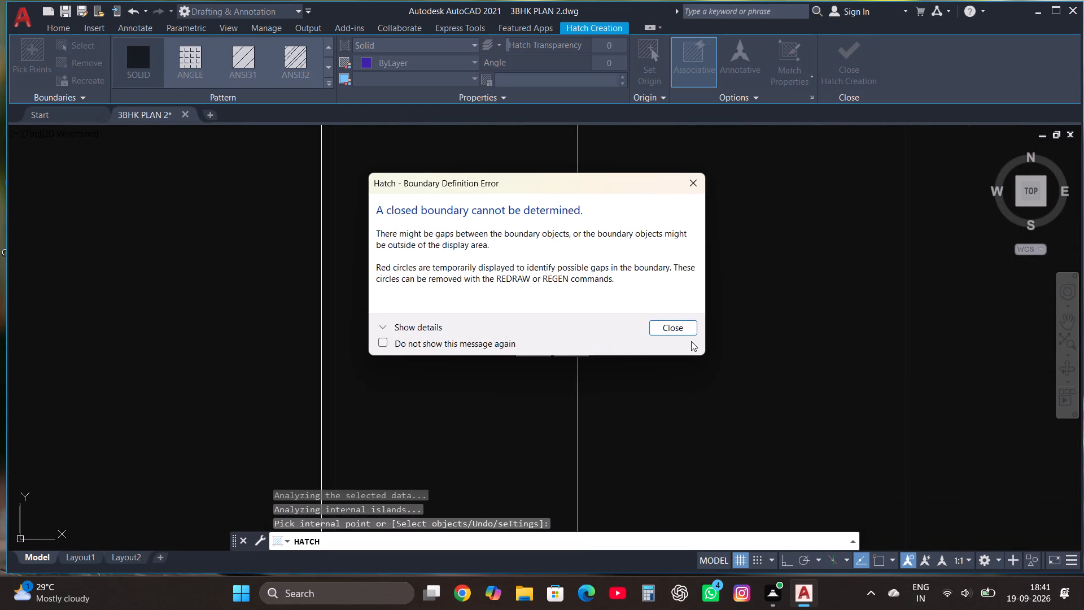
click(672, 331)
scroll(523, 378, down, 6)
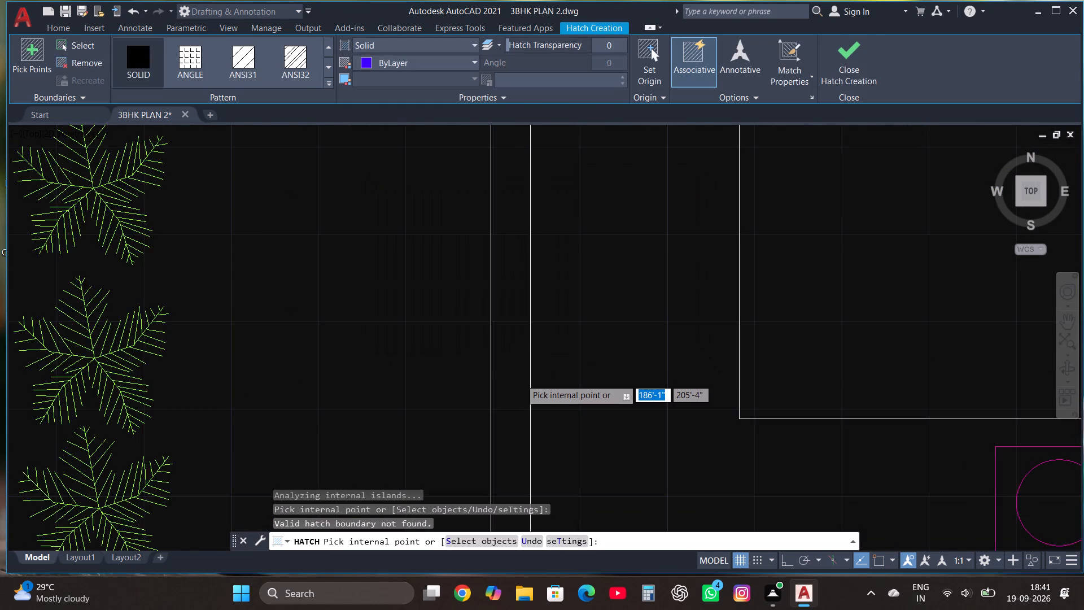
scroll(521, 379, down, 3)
Hatch the kitchen's east wall above the dashed opening.
scroll(665, 292, up, 4)
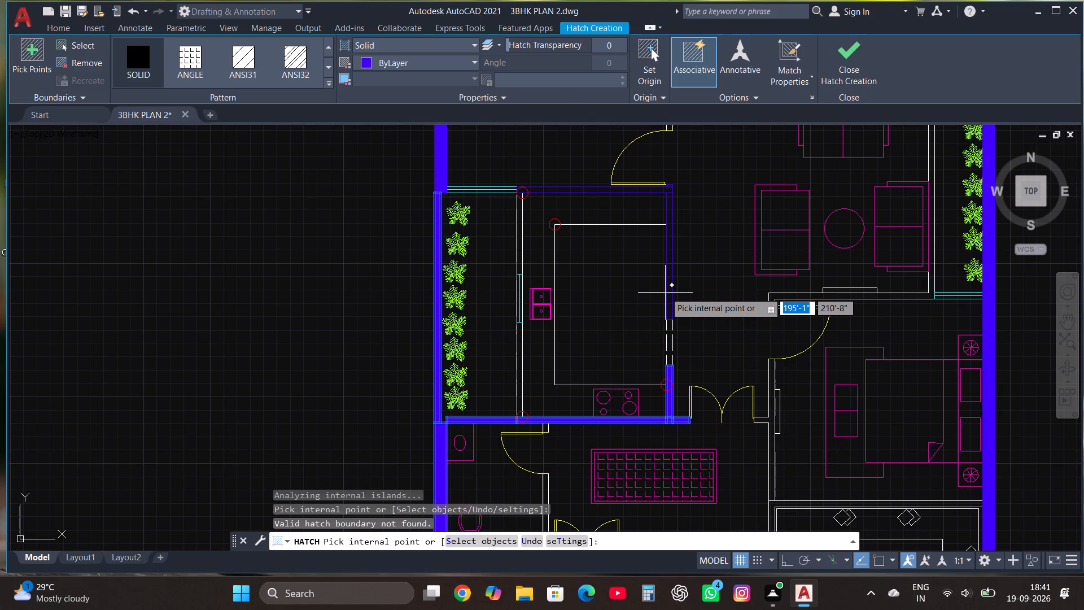
scroll(676, 273, up, 3)
click(665, 273)
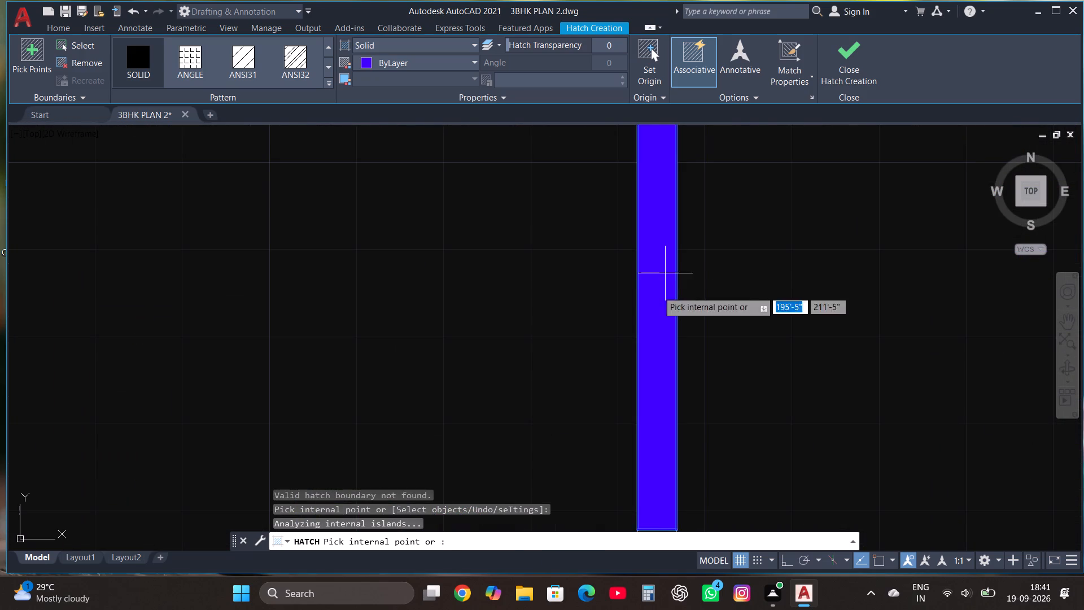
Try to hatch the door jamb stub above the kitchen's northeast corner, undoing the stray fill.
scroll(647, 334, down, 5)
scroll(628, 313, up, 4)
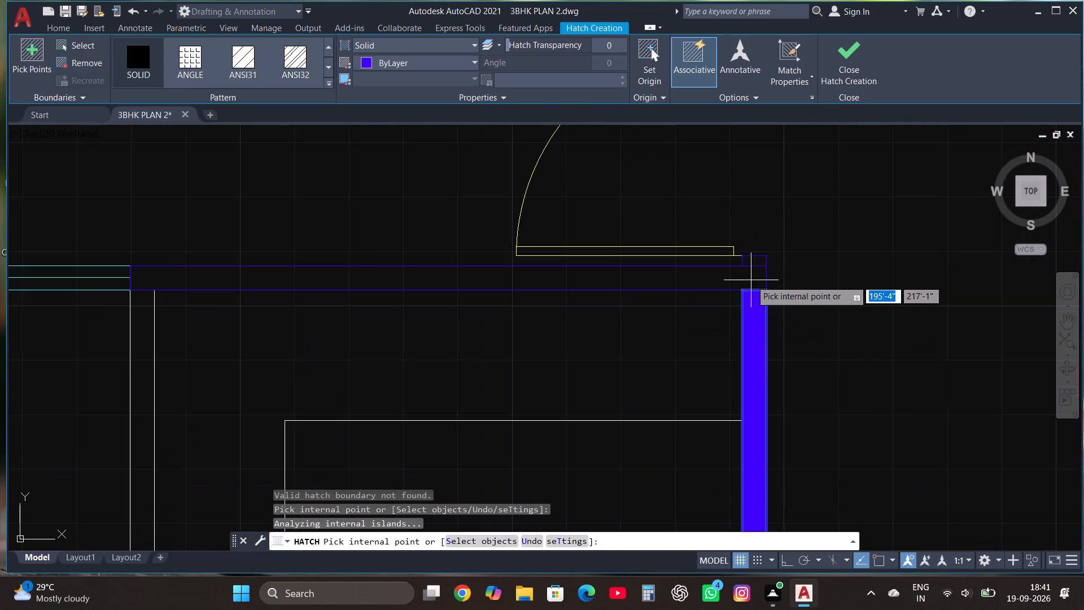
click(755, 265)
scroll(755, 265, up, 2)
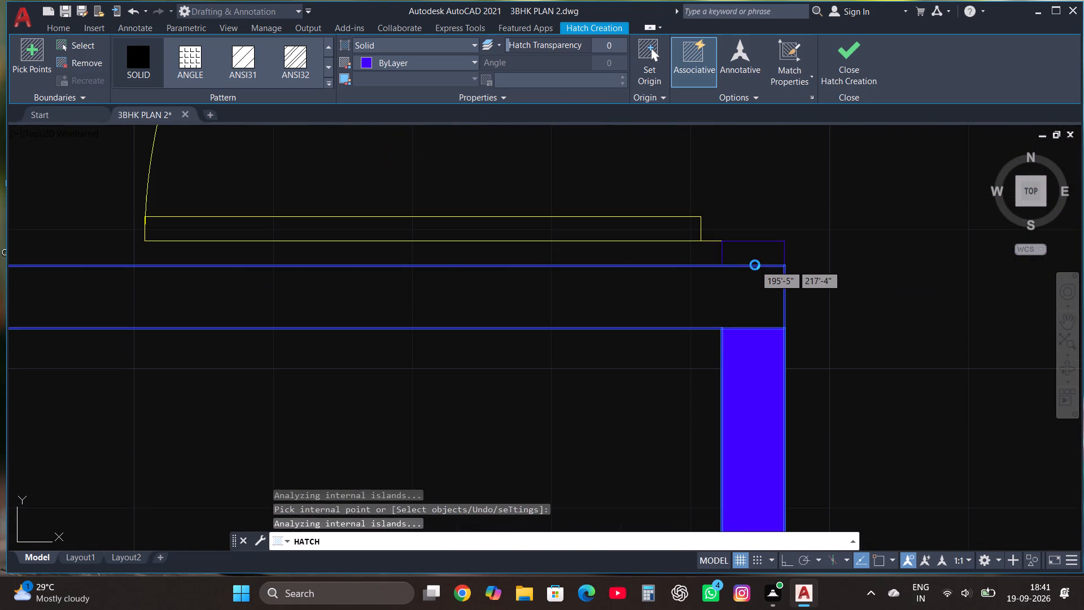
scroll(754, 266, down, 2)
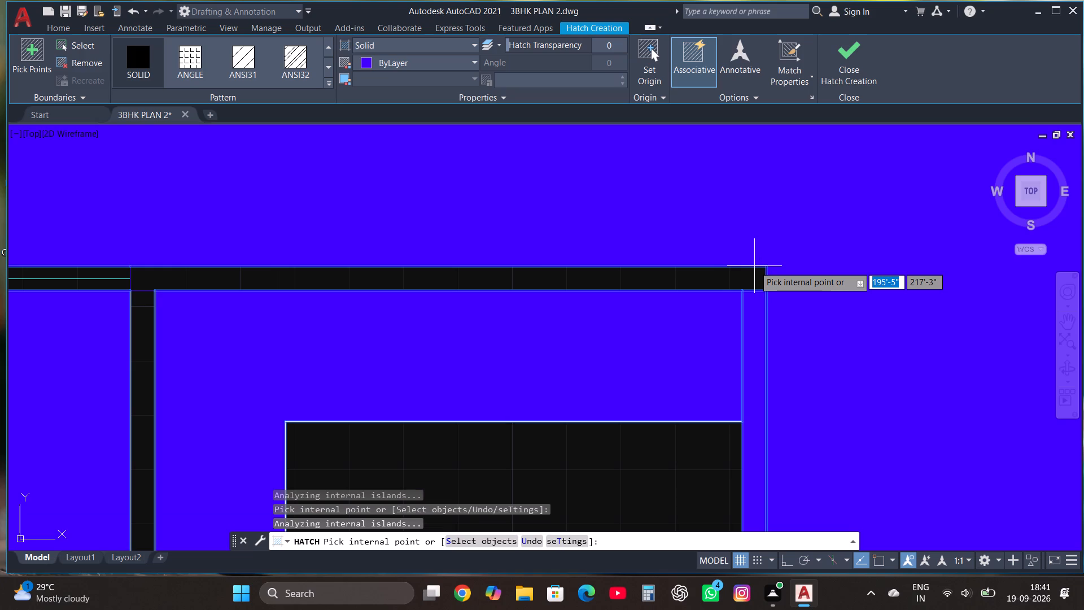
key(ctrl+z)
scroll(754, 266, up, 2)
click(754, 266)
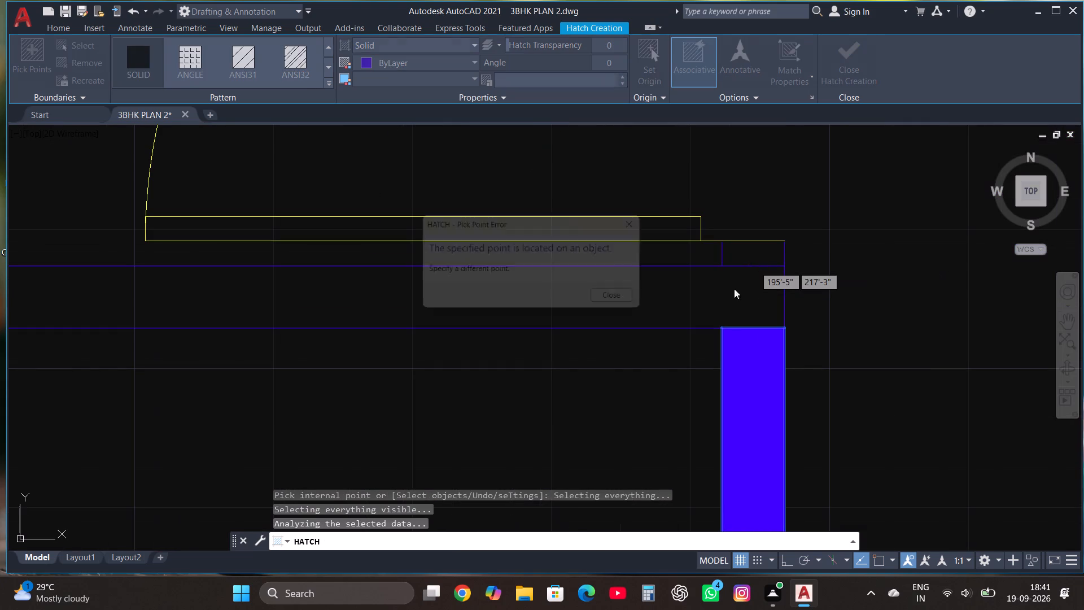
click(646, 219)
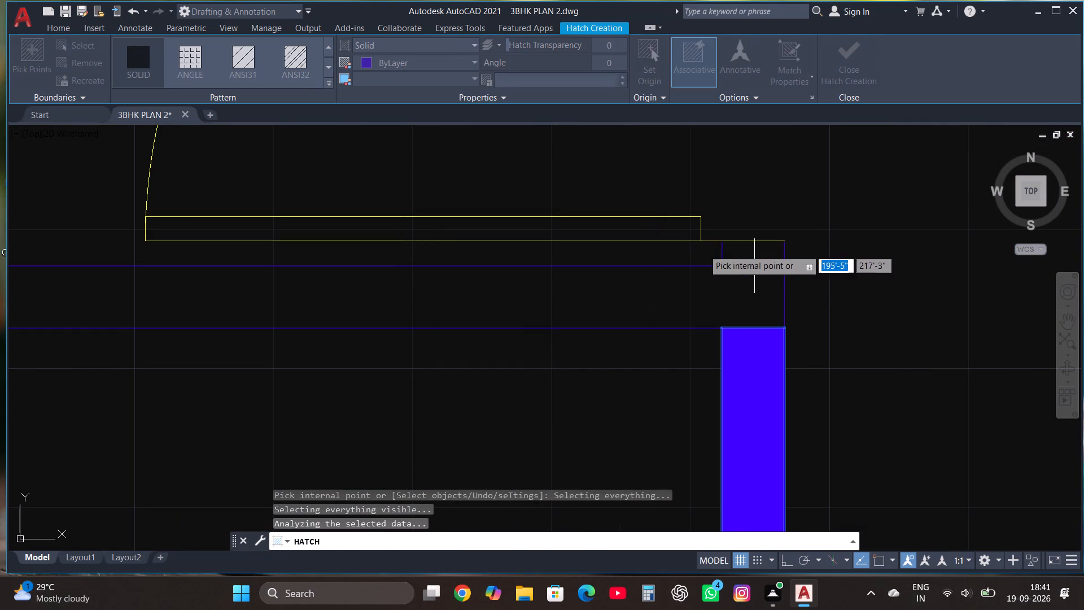
Hatch the door jamb stub and the kitchen's north wall, and finish the hatch.
click(753, 259)
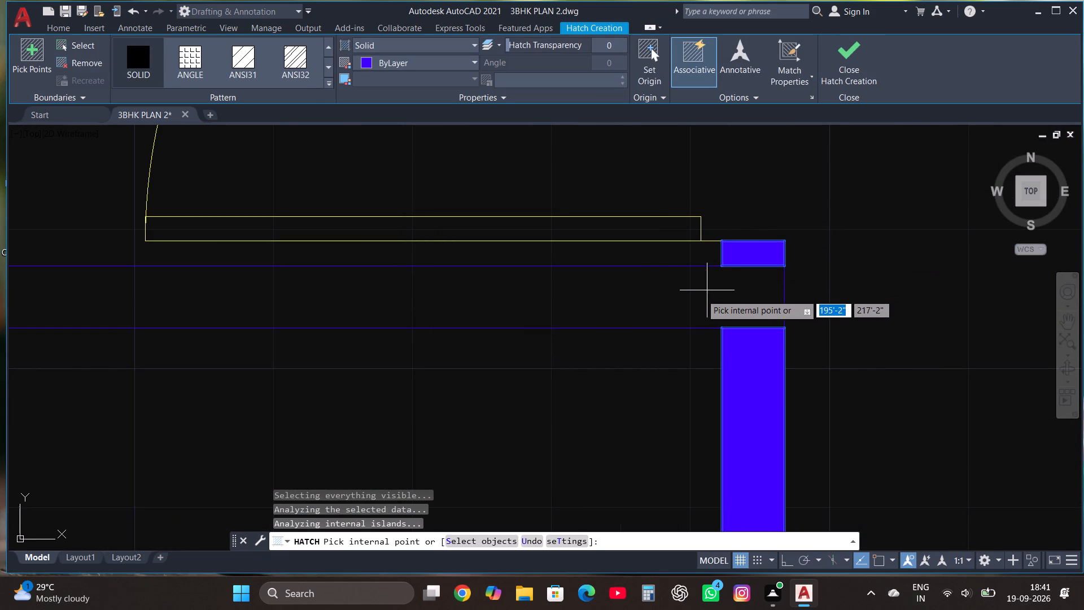
scroll(699, 297, down, 1)
click(646, 304)
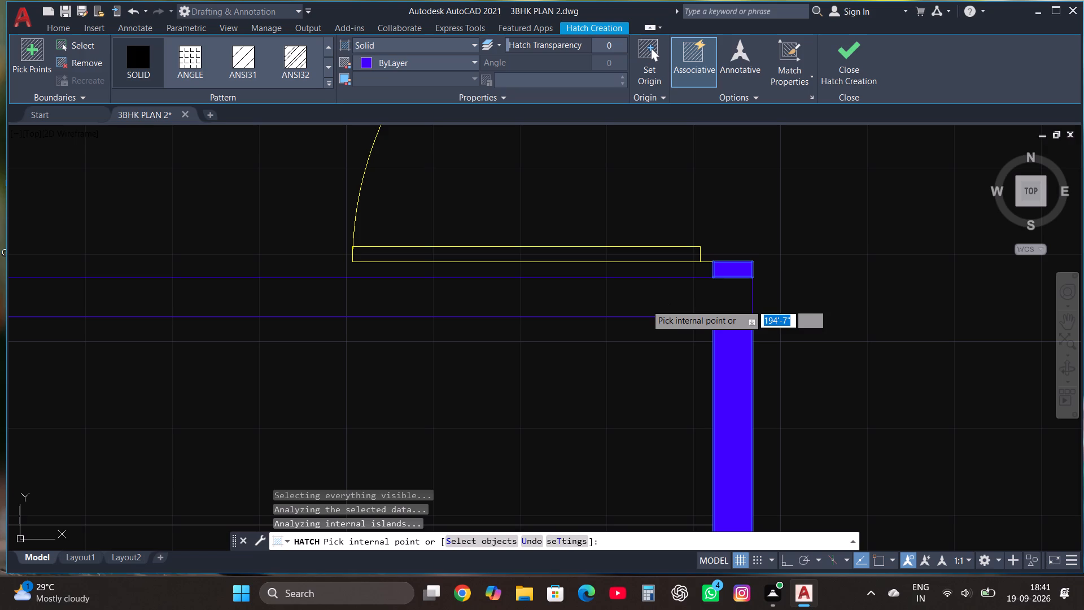
scroll(646, 304, down, 3)
scroll(561, 308, down, 4)
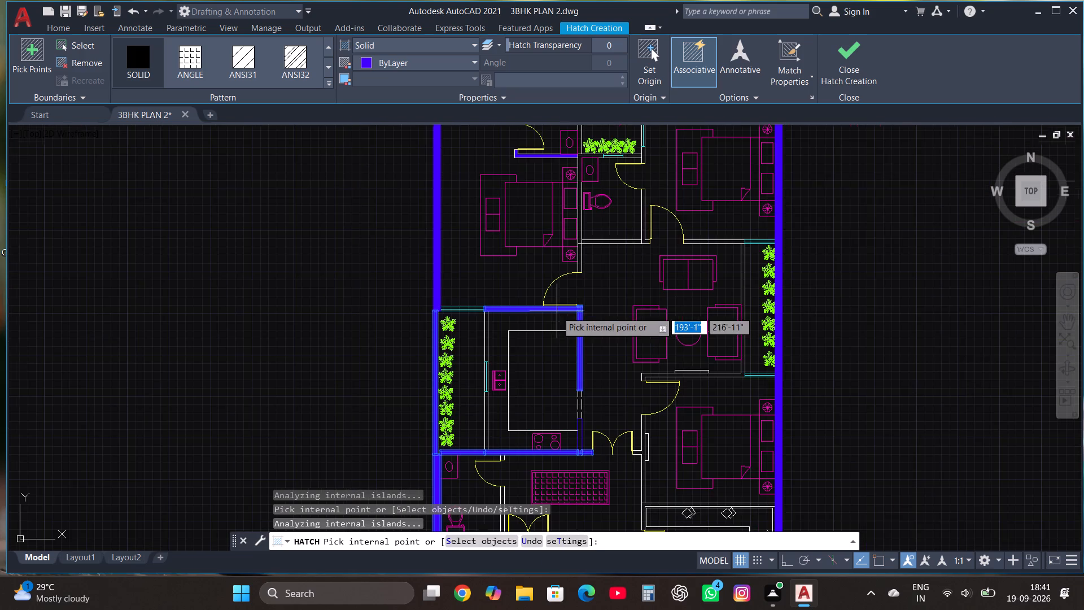
click(842, 58)
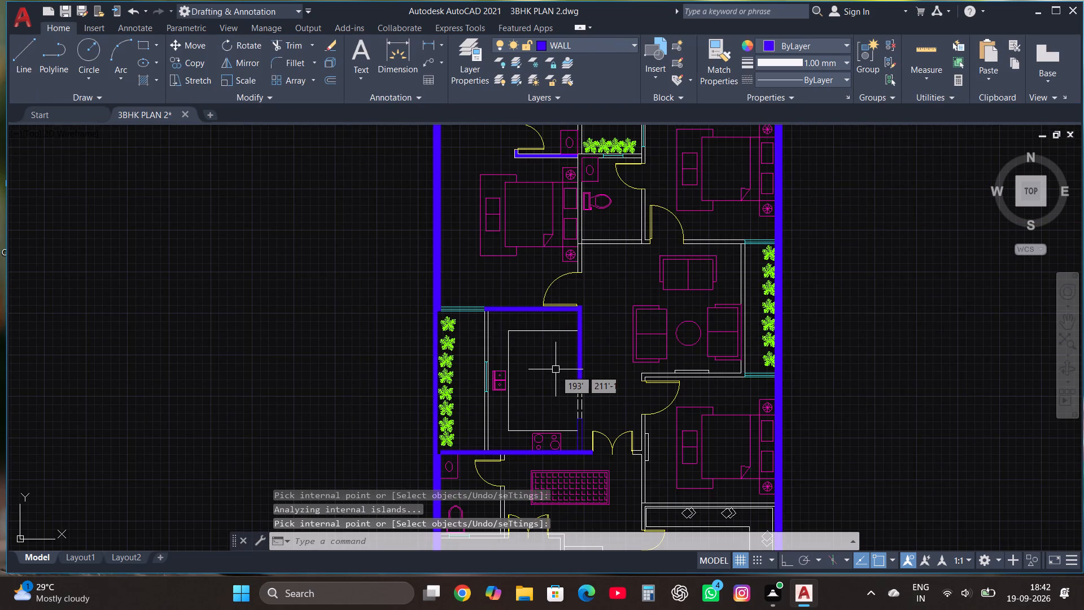
Save the drawing.
key(ctrl+s)
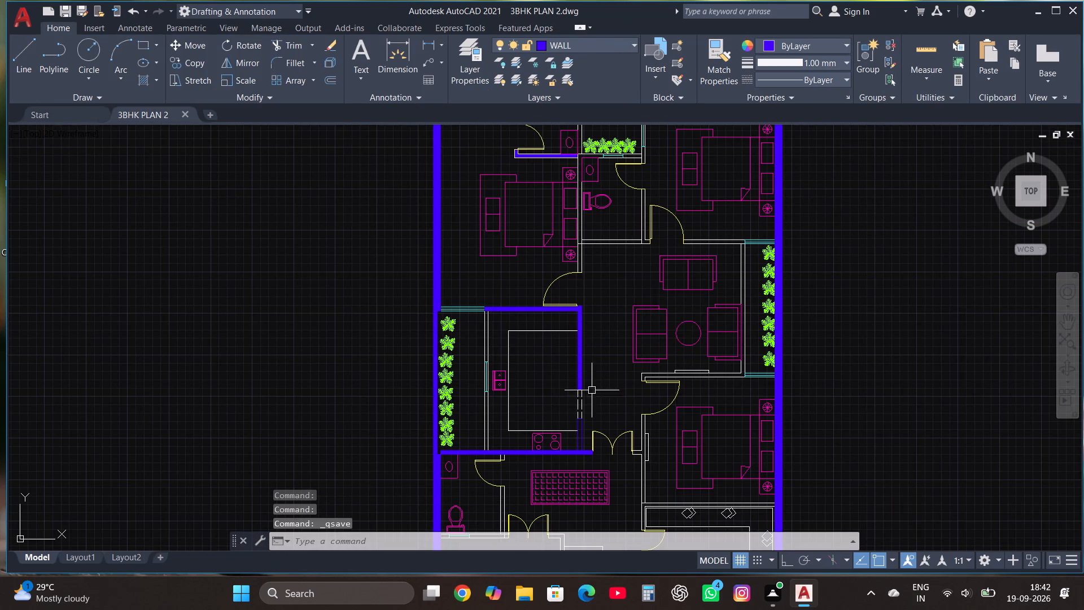
Draw a rectangle over the kitchen's west wall, from the north wall's inner face down to the south wall's inner face.
scroll(514, 427, up, 2)
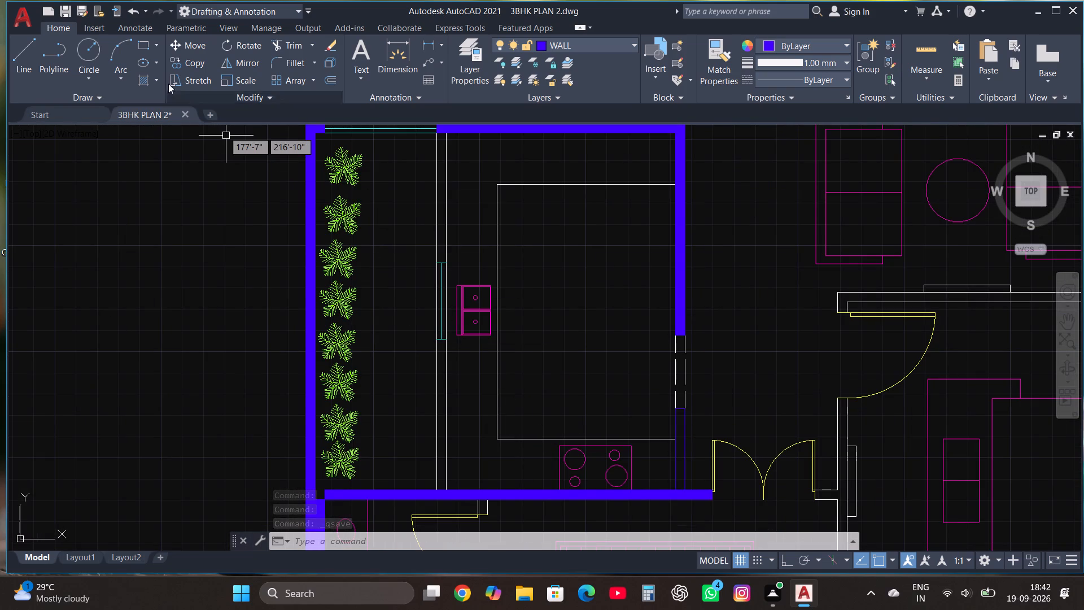
click(140, 51)
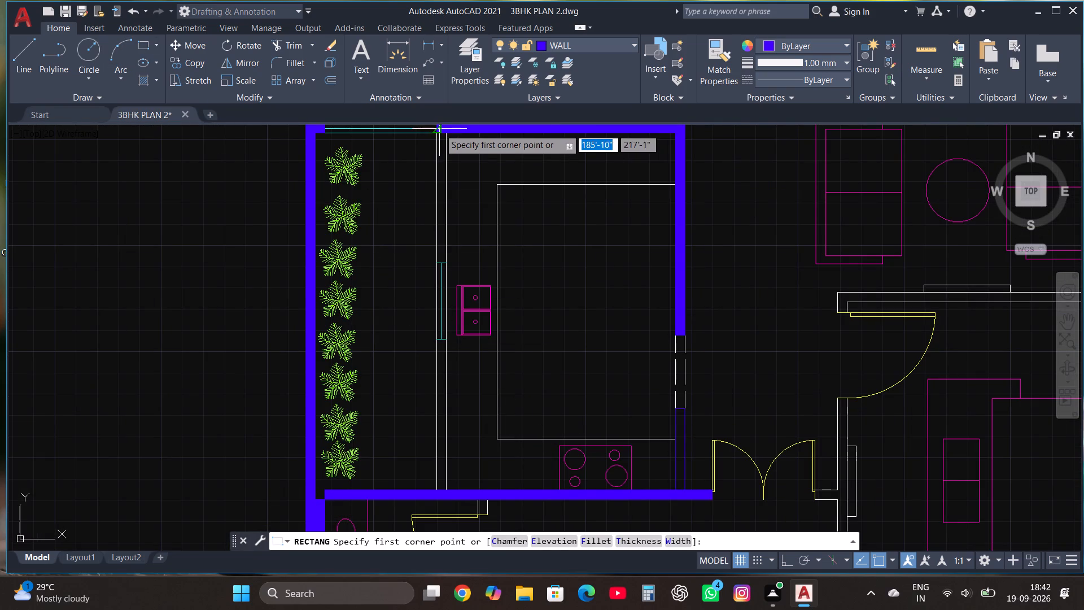
scroll(444, 239, down, 1)
scroll(434, 164, up, 2)
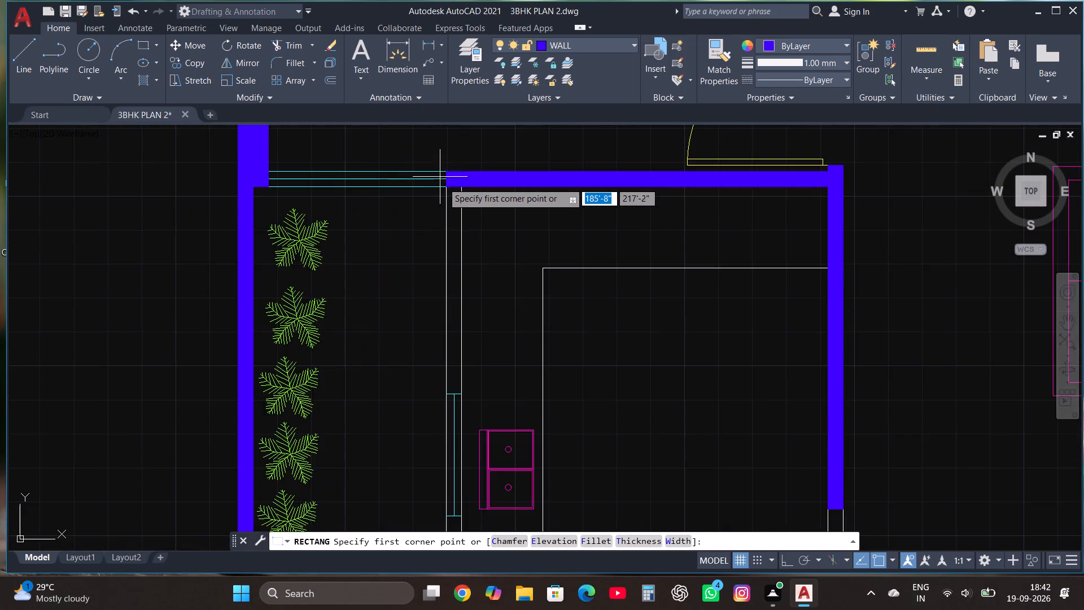
scroll(443, 182, up, 2)
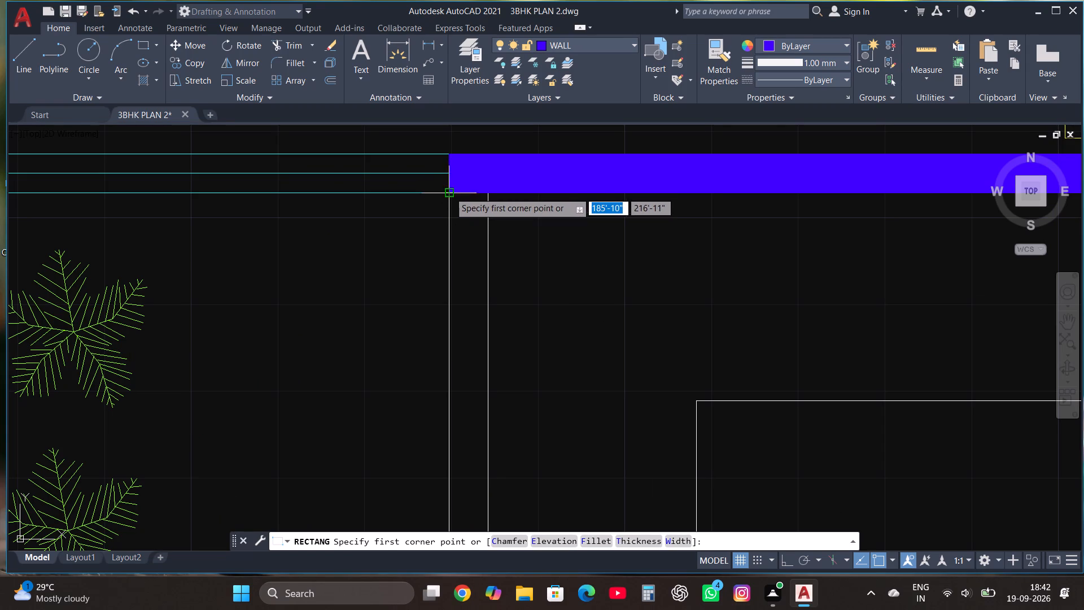
click(449, 192)
scroll(449, 192, down, 4)
scroll(469, 337, down, 3)
scroll(470, 382, up, 2)
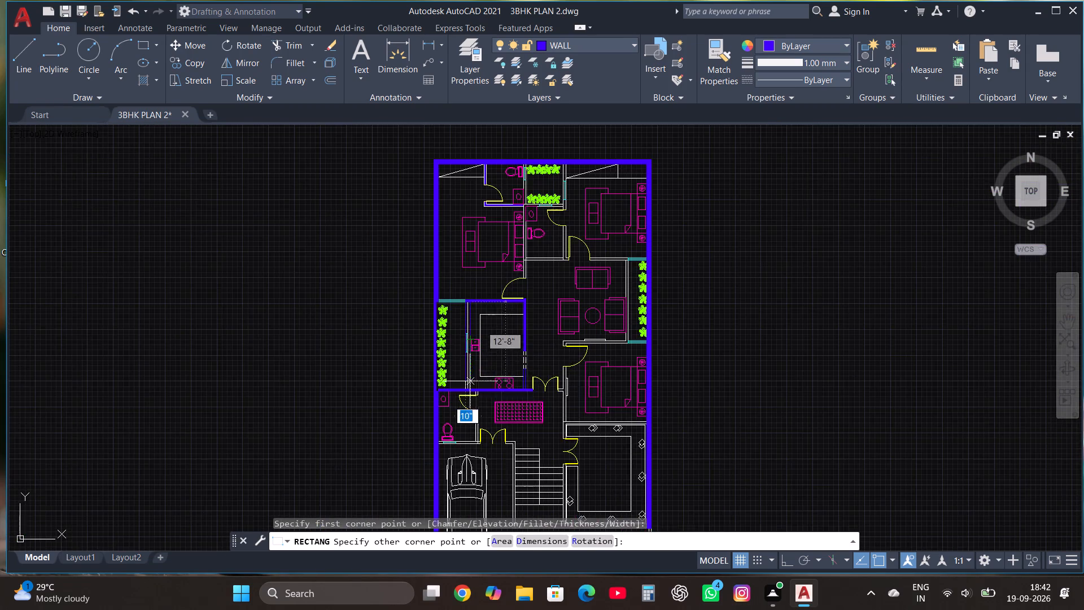
scroll(470, 382, up, 4)
click(440, 424)
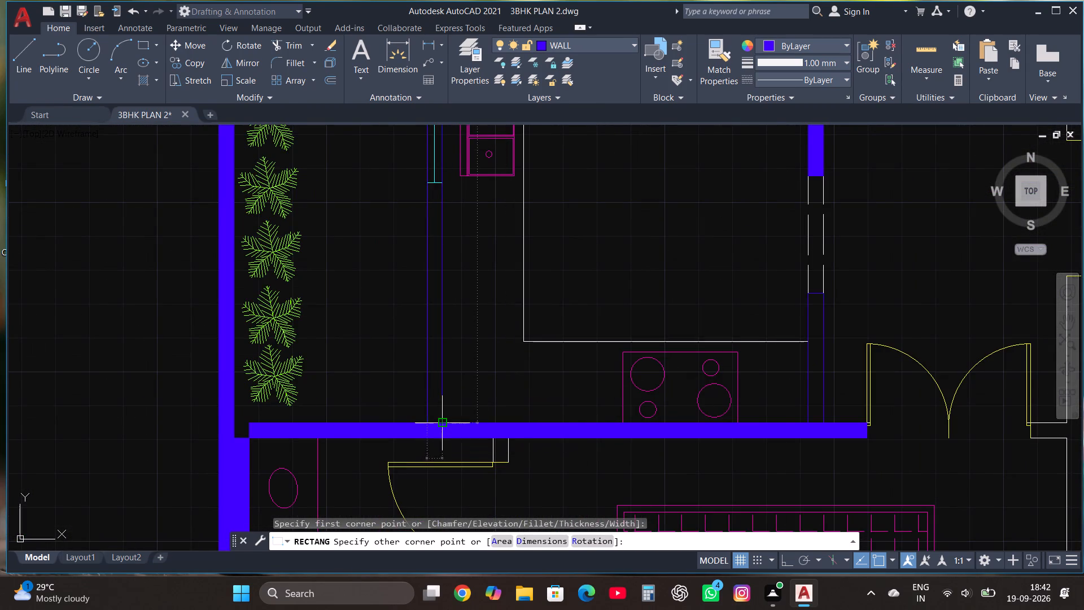
scroll(440, 424, down, 2)
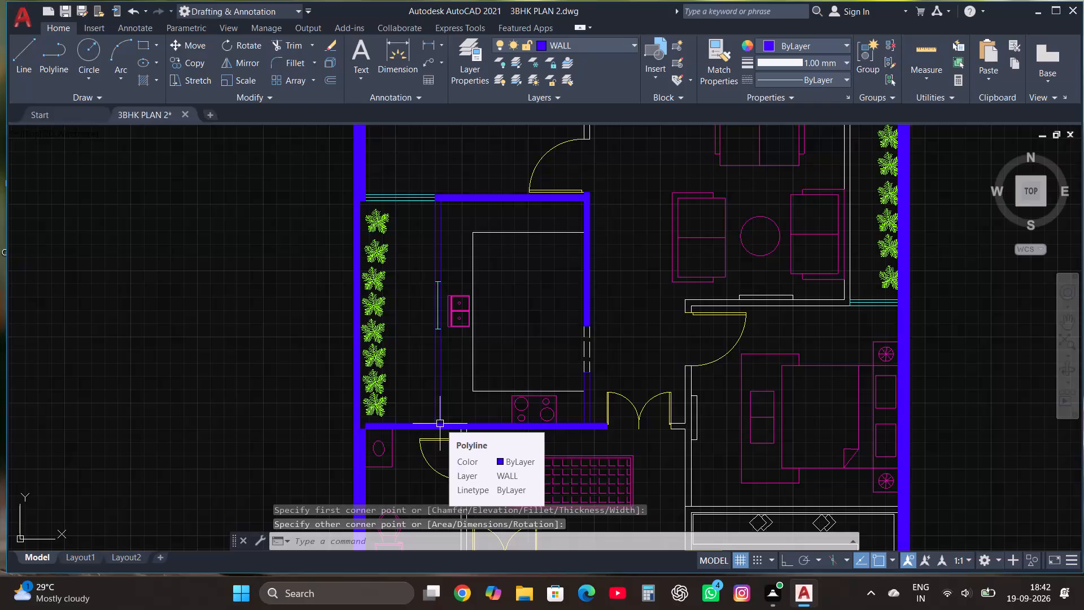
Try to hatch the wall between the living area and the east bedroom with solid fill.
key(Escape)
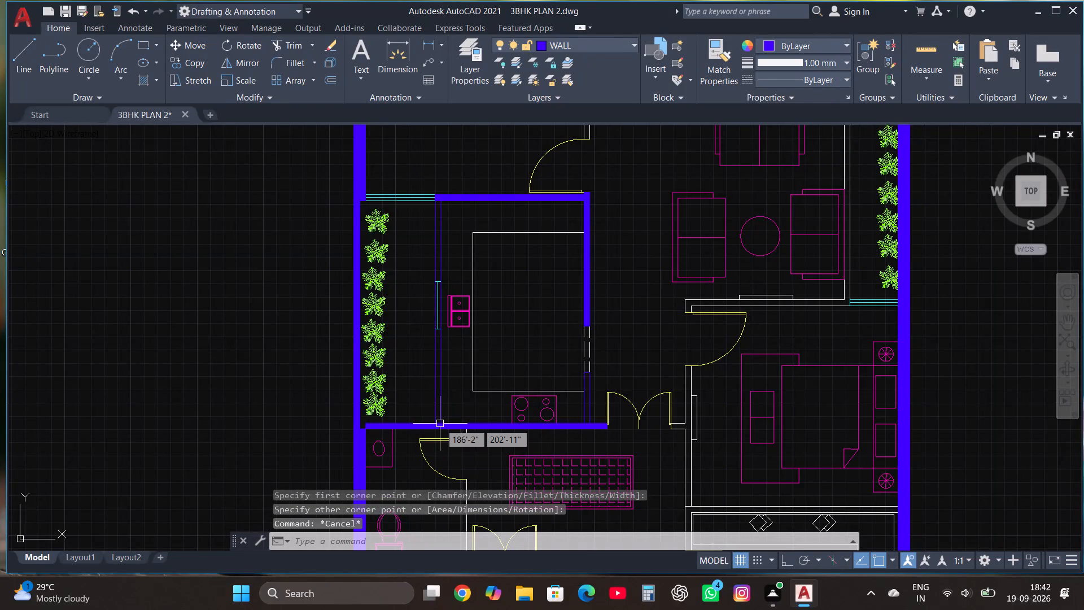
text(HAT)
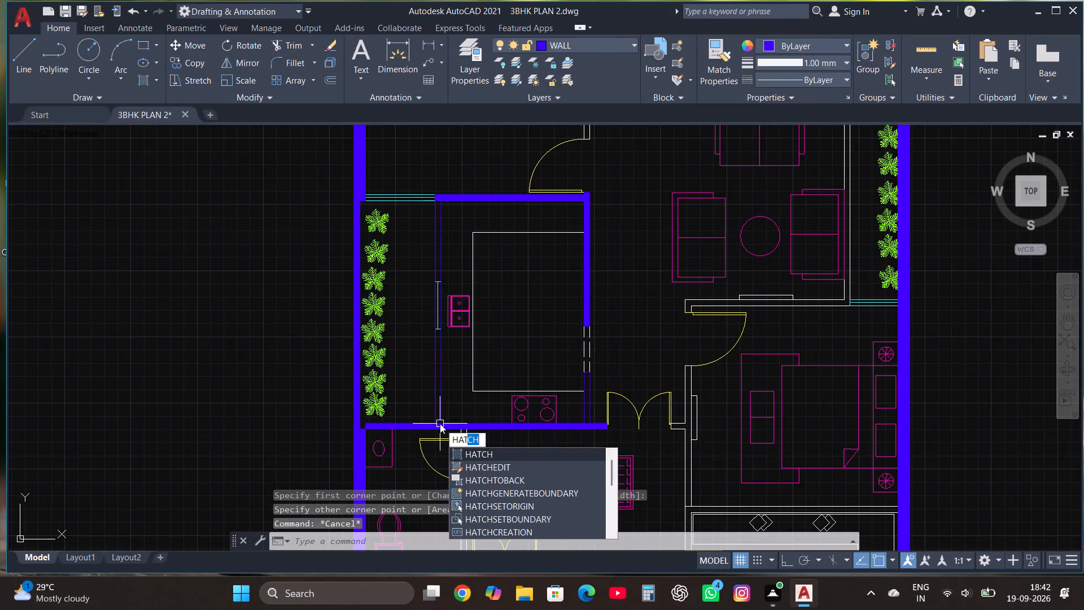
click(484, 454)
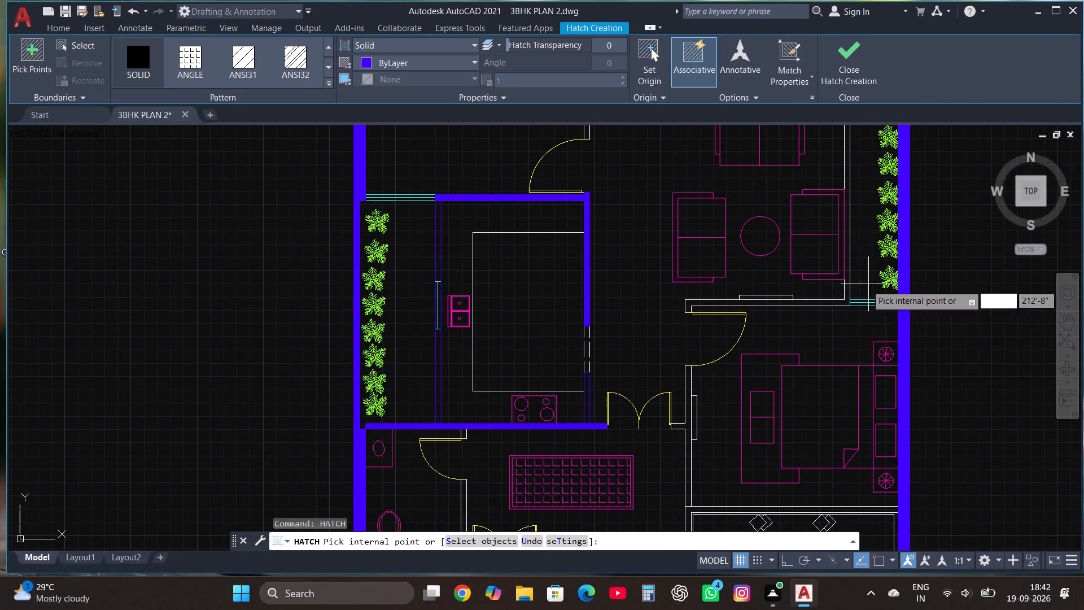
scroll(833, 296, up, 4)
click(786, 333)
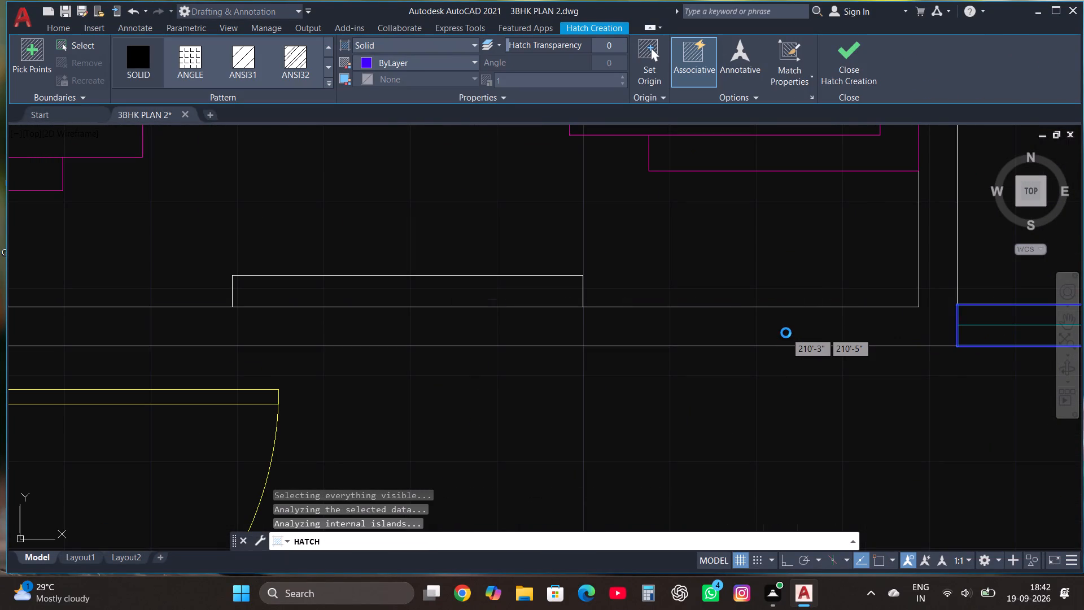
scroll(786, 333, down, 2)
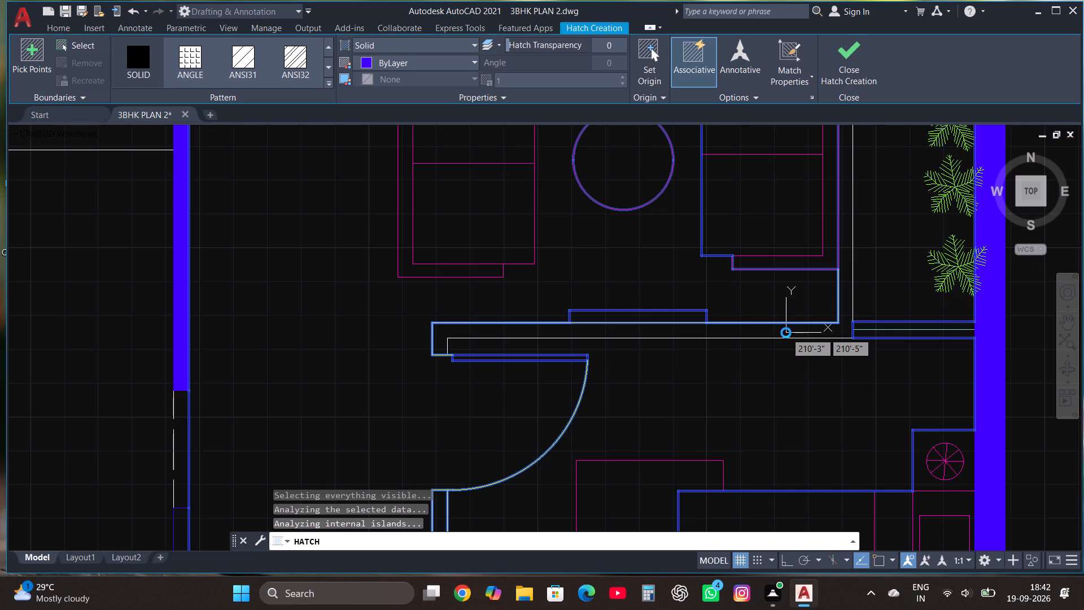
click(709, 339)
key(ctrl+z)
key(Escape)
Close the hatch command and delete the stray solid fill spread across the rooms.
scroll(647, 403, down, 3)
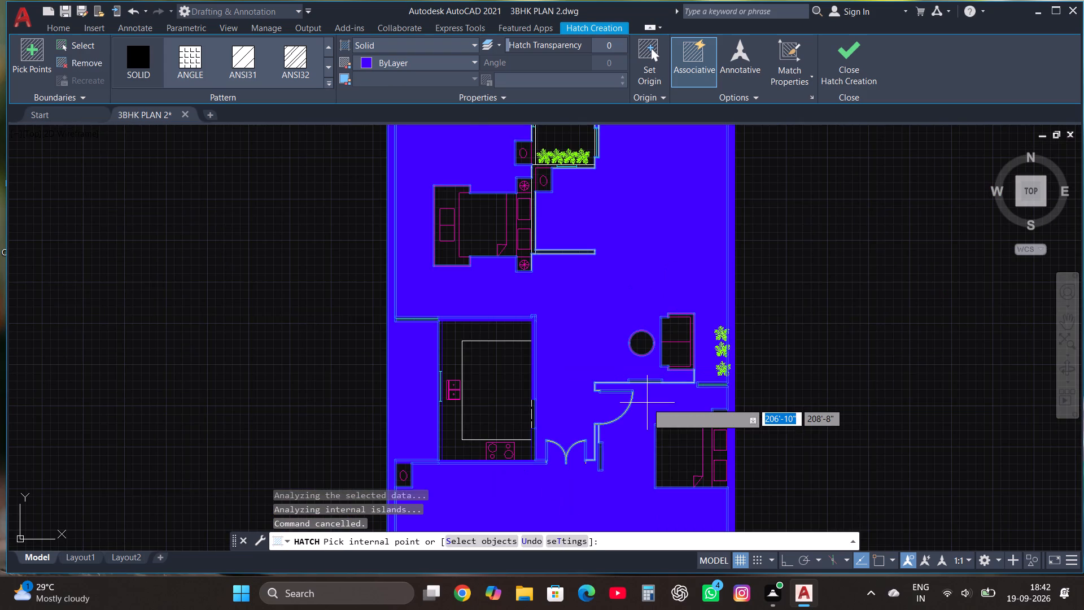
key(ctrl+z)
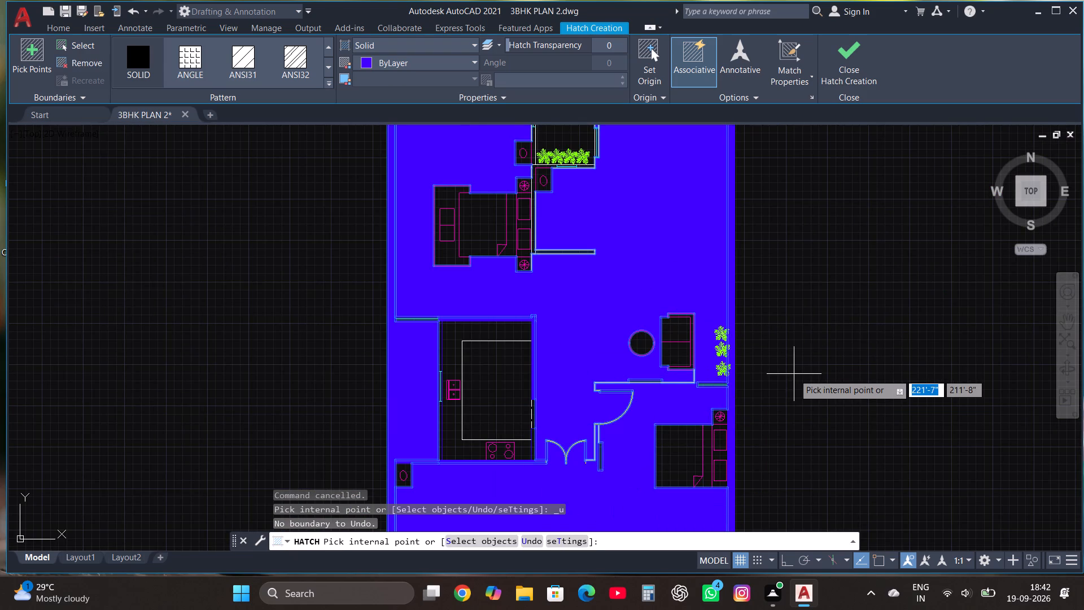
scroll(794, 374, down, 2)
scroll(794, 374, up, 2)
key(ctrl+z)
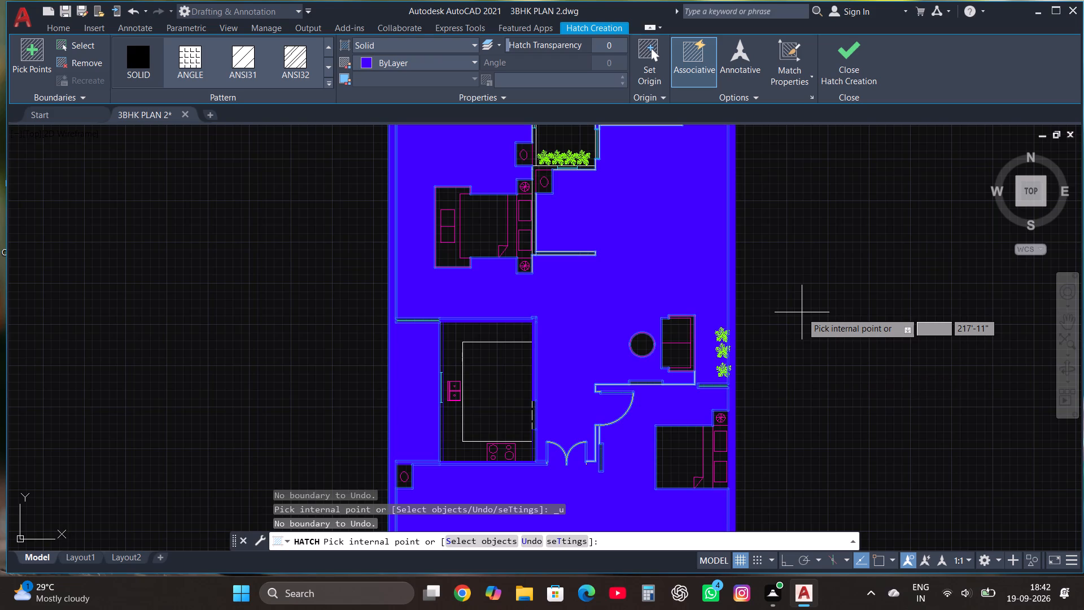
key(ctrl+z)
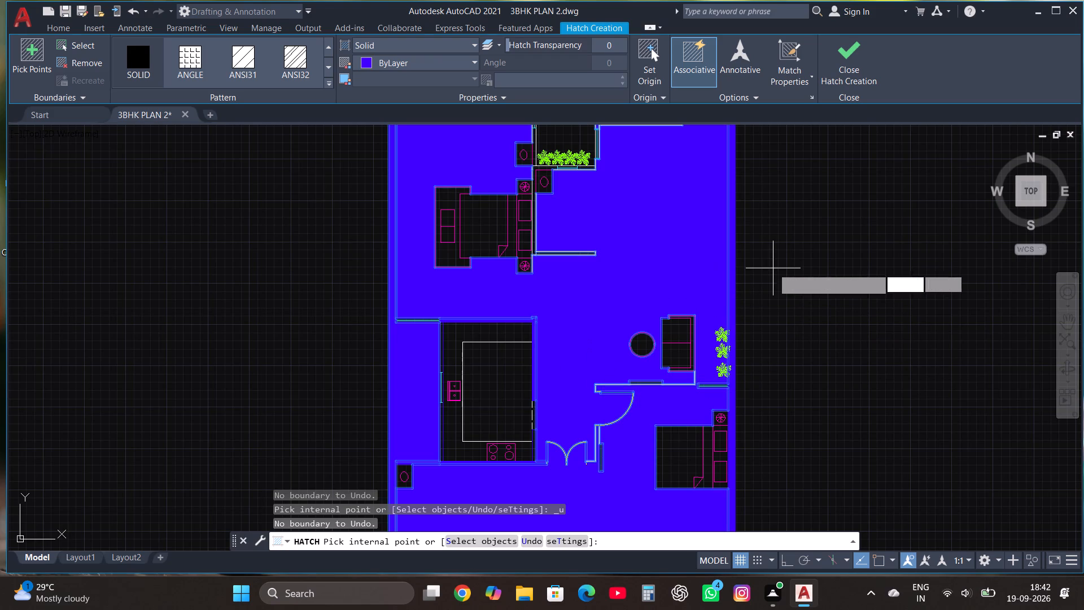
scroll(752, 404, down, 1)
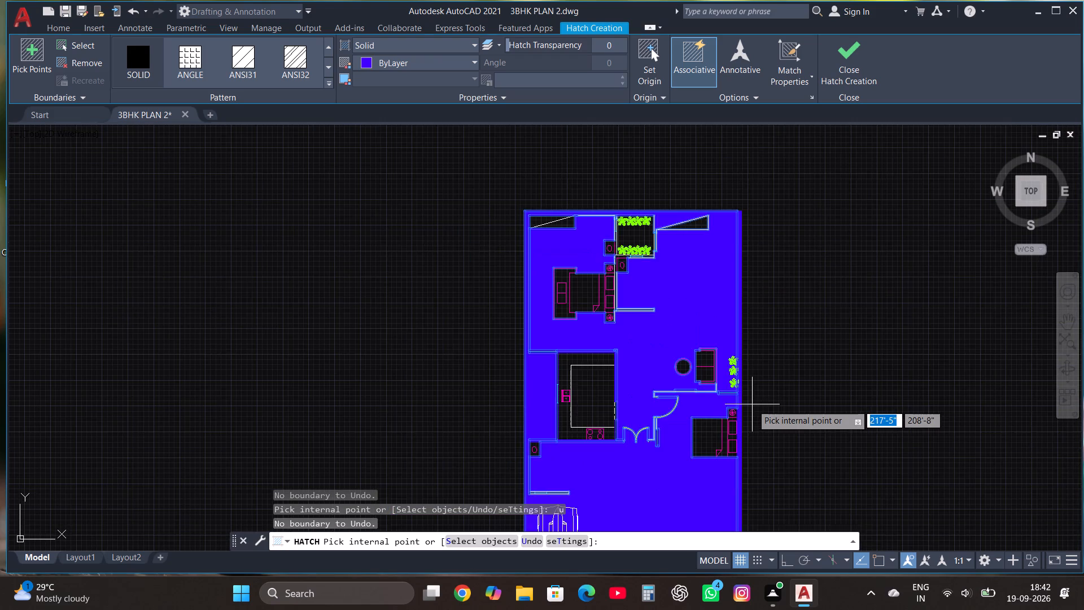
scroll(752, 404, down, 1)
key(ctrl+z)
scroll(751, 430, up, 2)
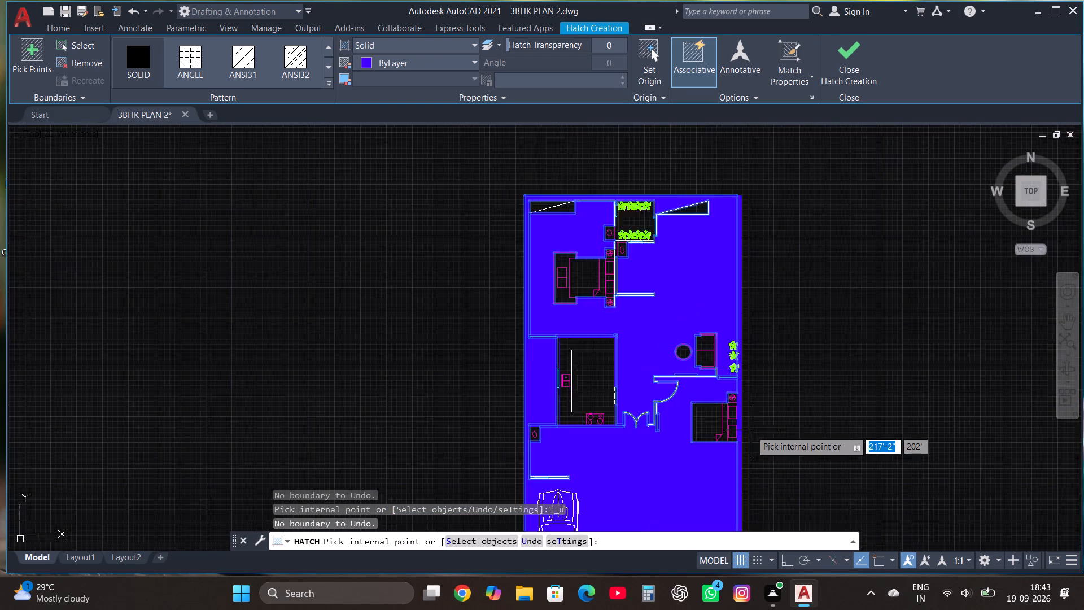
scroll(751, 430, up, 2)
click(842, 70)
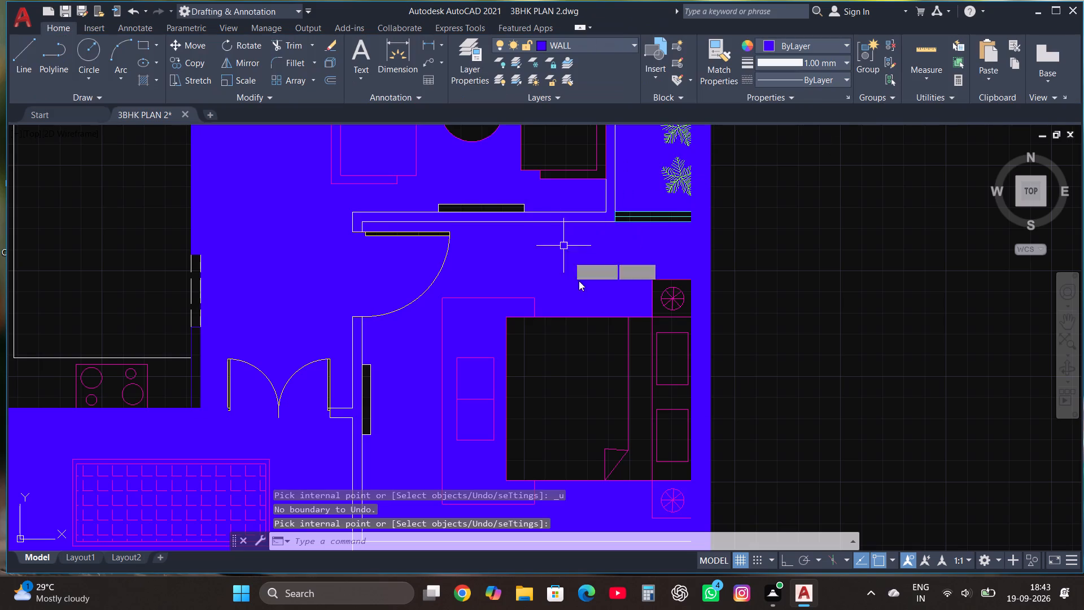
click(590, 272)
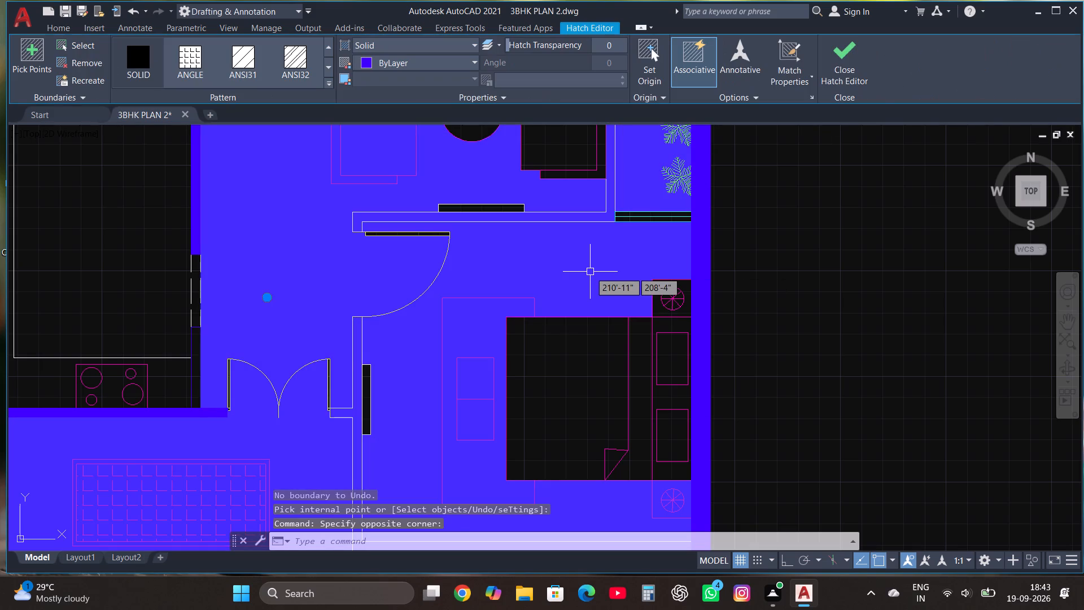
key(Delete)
Start a solid hatch and fill the wall stubs above the windows on both sides of the north planter court.
scroll(625, 295, down, 2)
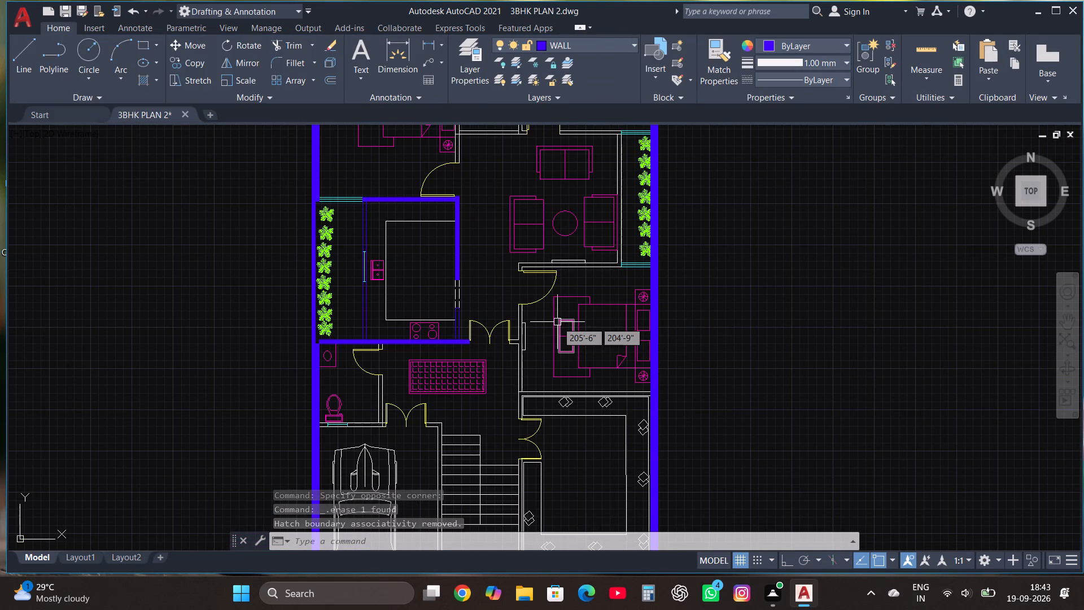
text(HAT)
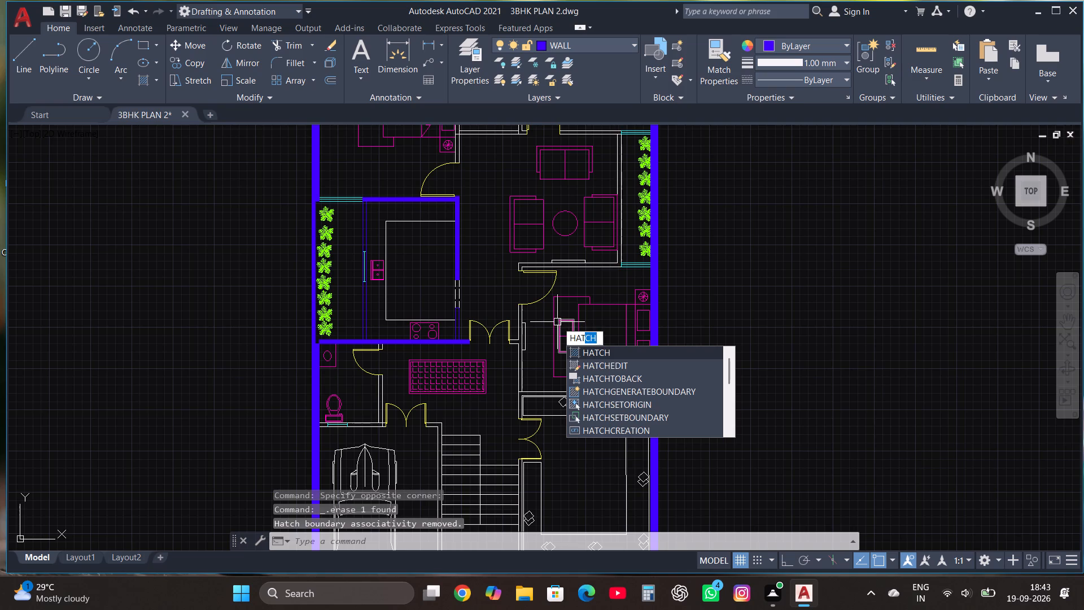
click(588, 354)
scroll(581, 431, down, 2)
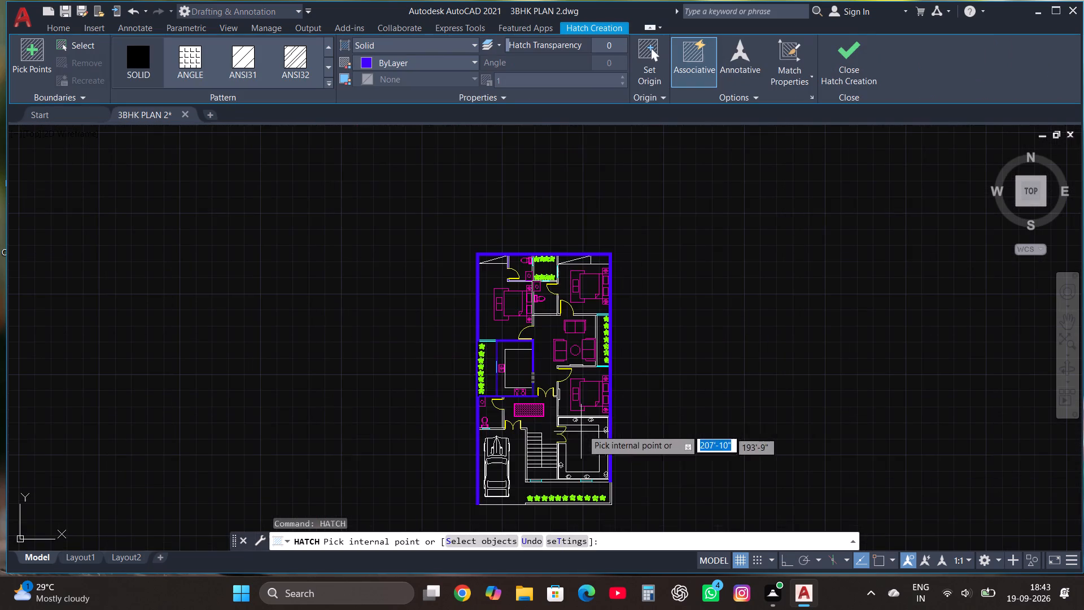
scroll(581, 272, up, 3)
scroll(472, 228, up, 3)
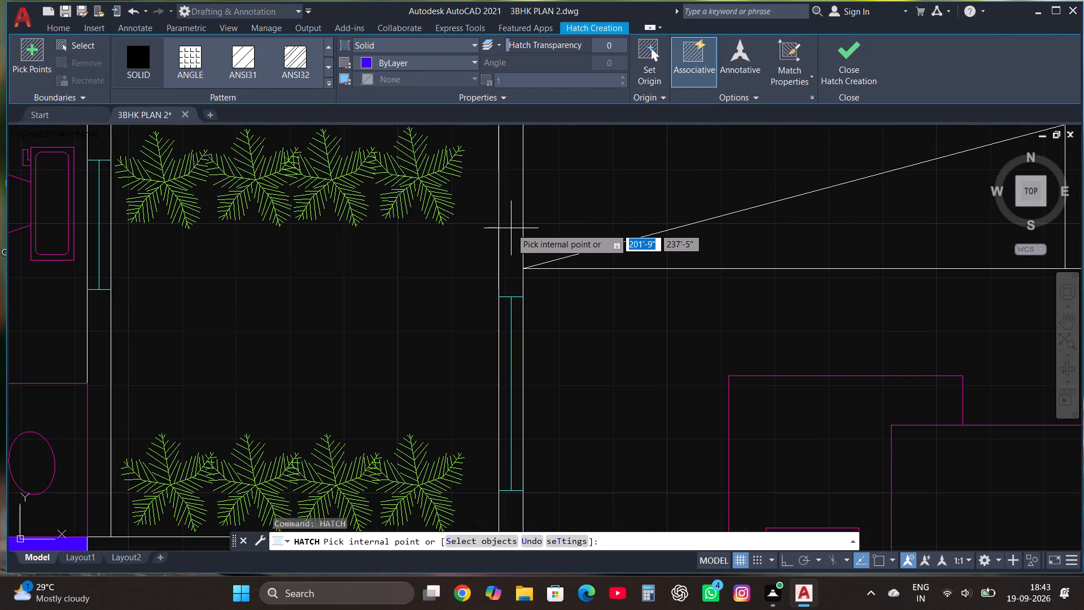
click(130, 57)
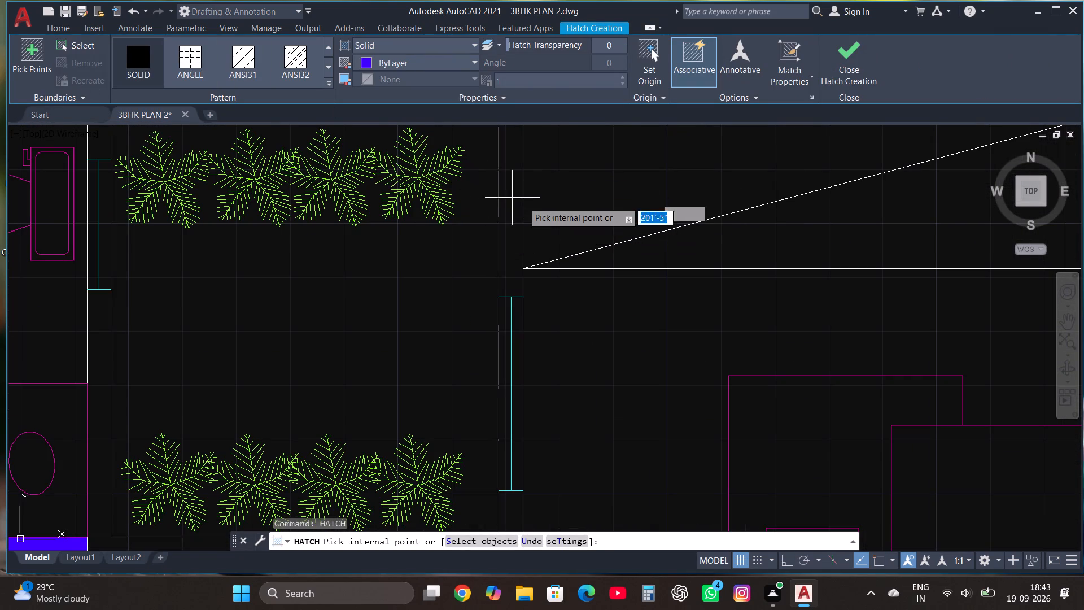
click(508, 221)
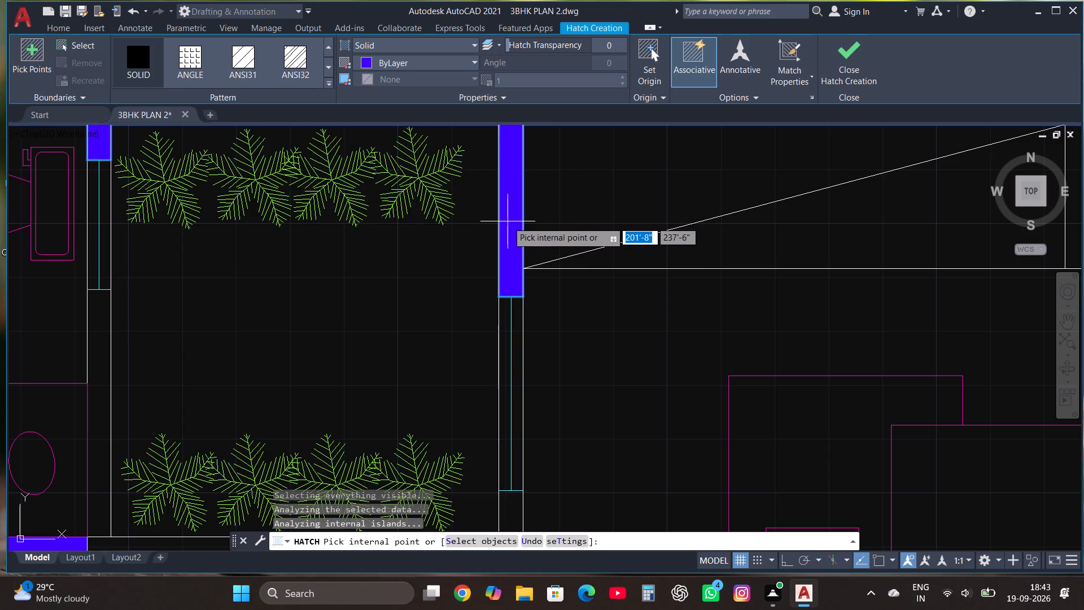
Hatch the planter court's southeast corner wall and its south wall on both sides of the window.
scroll(508, 221, down, 2)
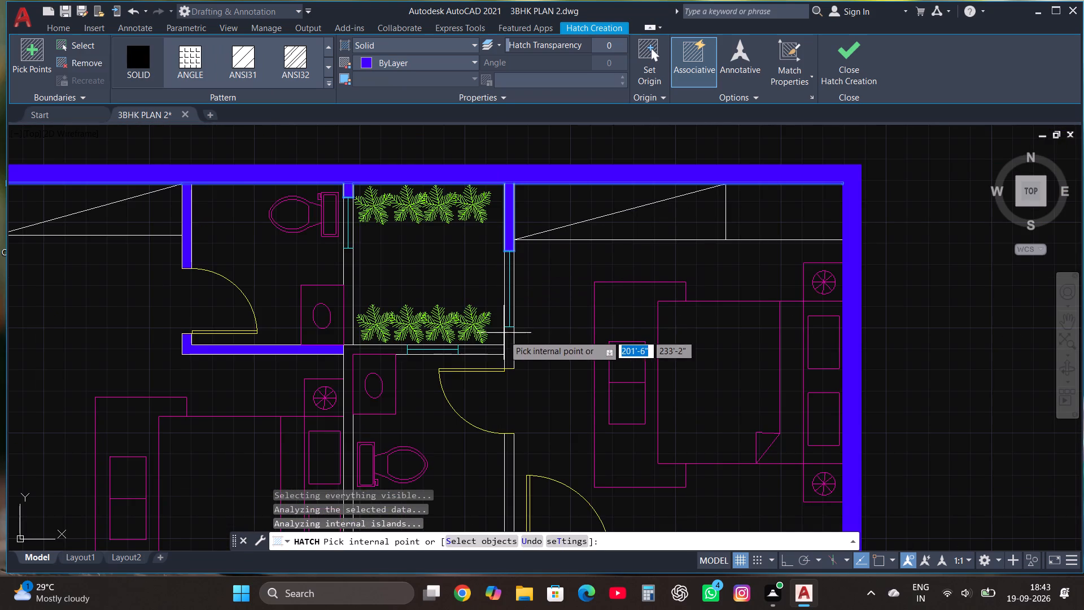
scroll(509, 347, up, 3)
click(509, 347)
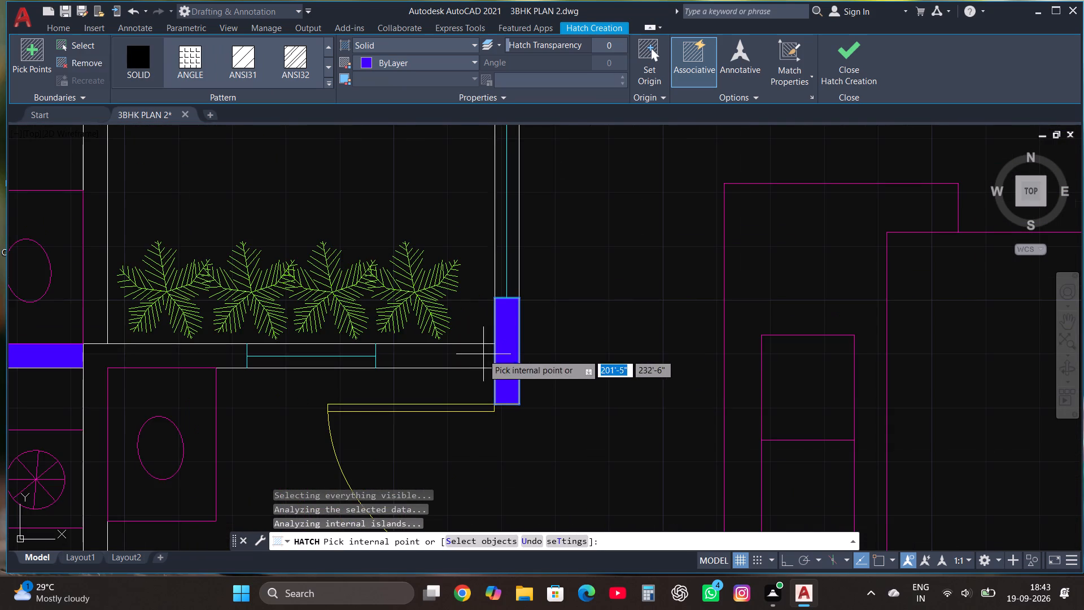
click(425, 359)
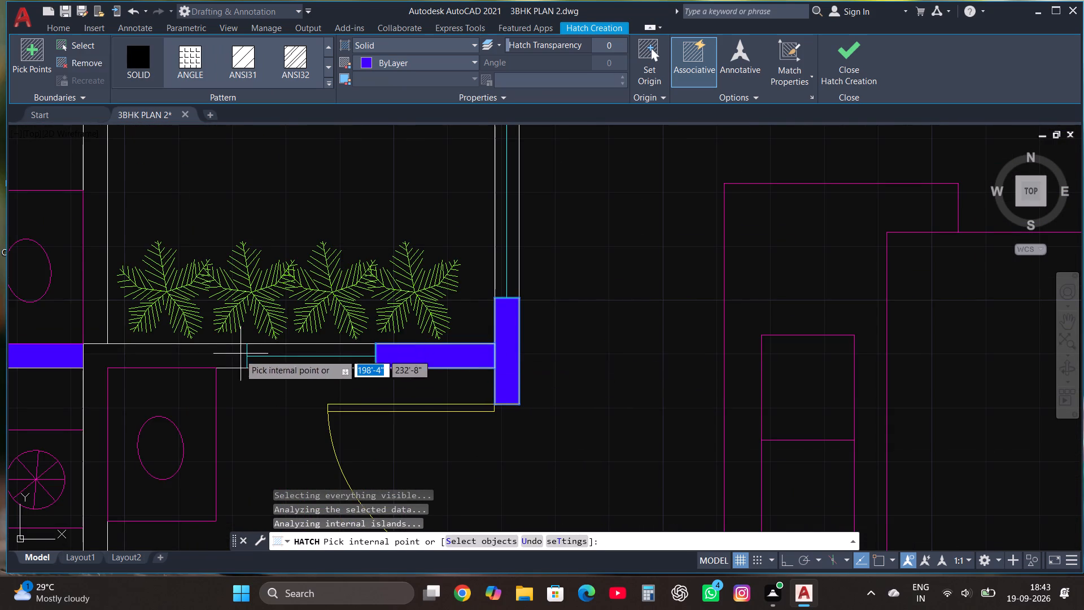
click(198, 360)
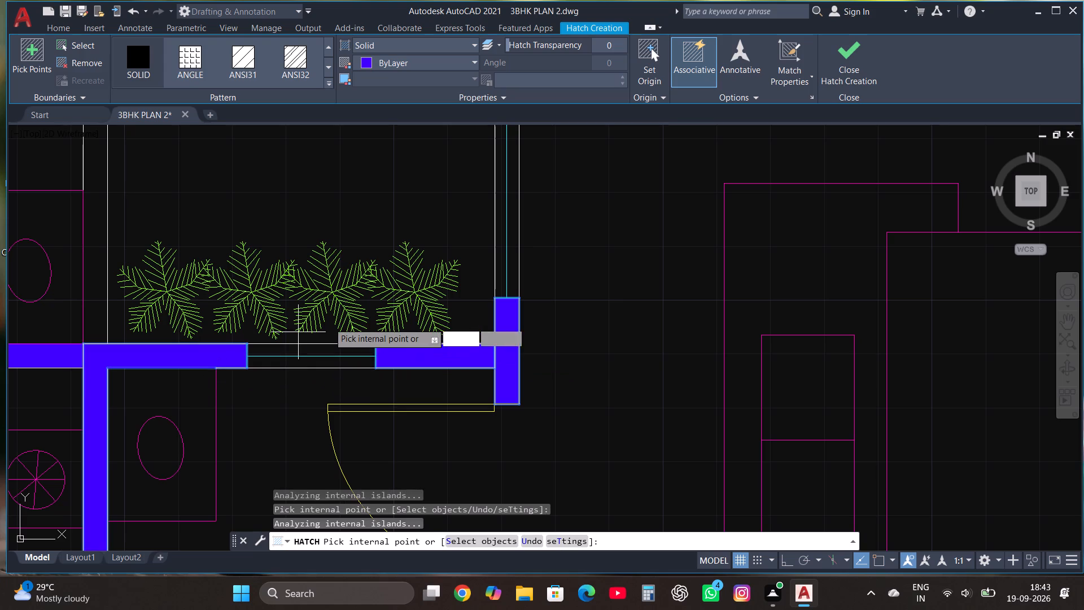
Hatch the planter court's west wall below the window and the south wall of the bathroom below the court.
scroll(329, 323, down, 3)
scroll(226, 286, up, 2)
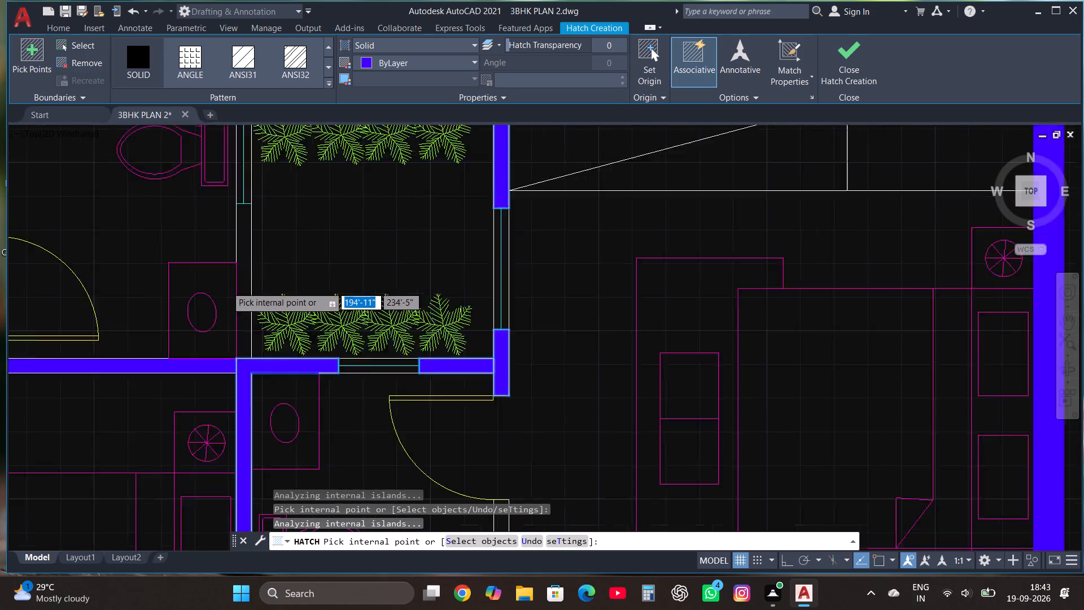
scroll(226, 286, up, 1)
click(270, 265)
scroll(270, 265, down, 4)
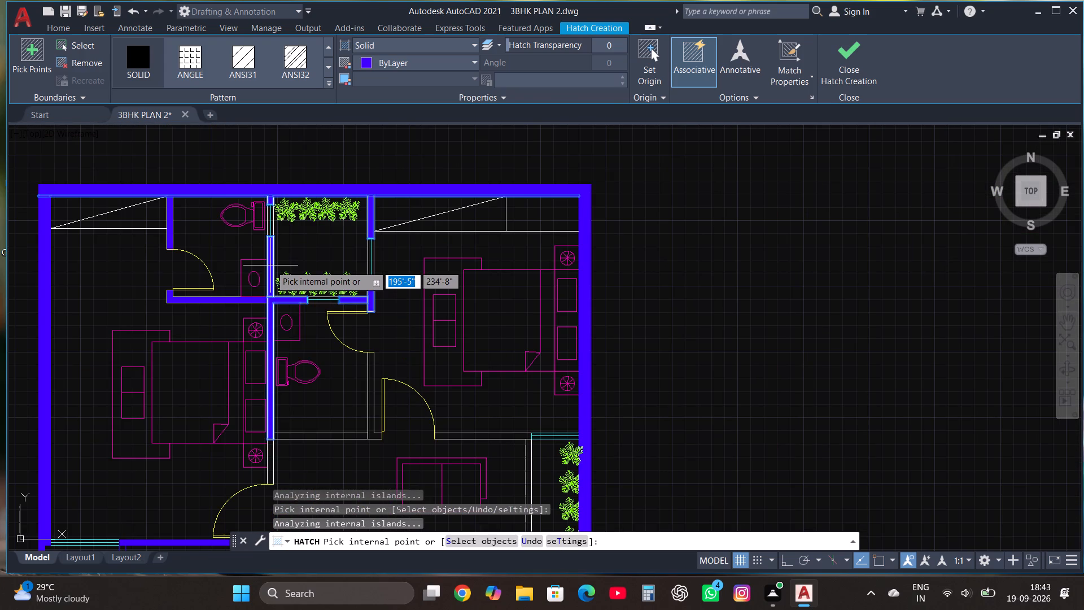
scroll(315, 431, up, 4)
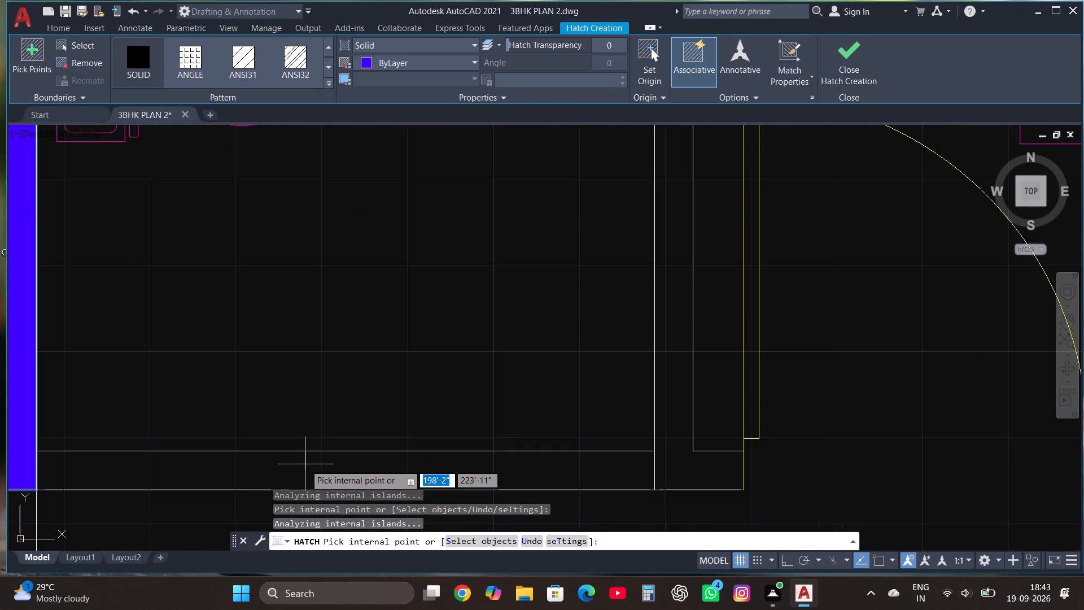
click(305, 464)
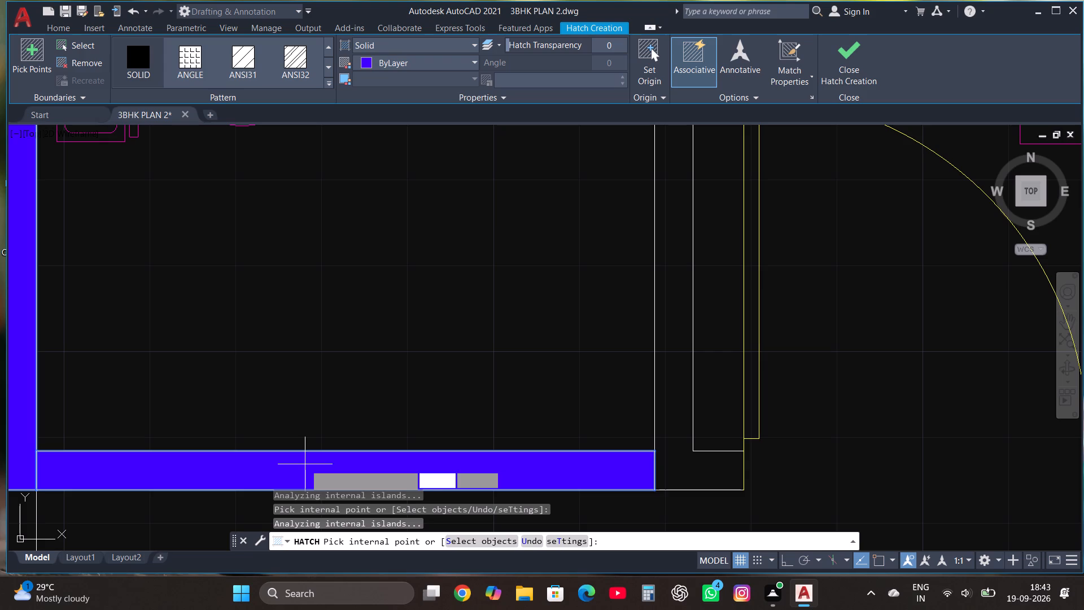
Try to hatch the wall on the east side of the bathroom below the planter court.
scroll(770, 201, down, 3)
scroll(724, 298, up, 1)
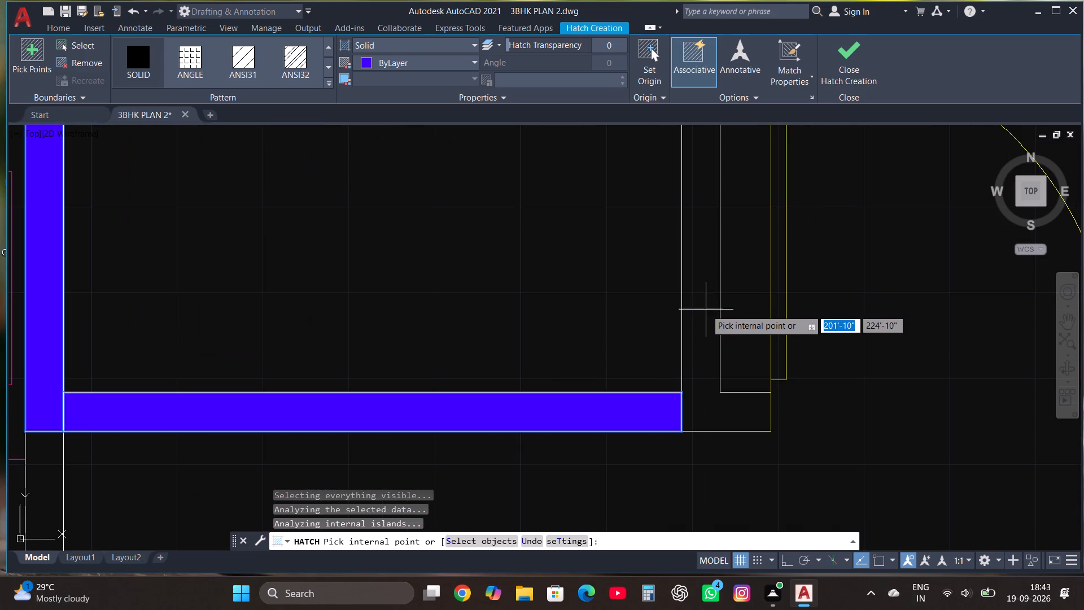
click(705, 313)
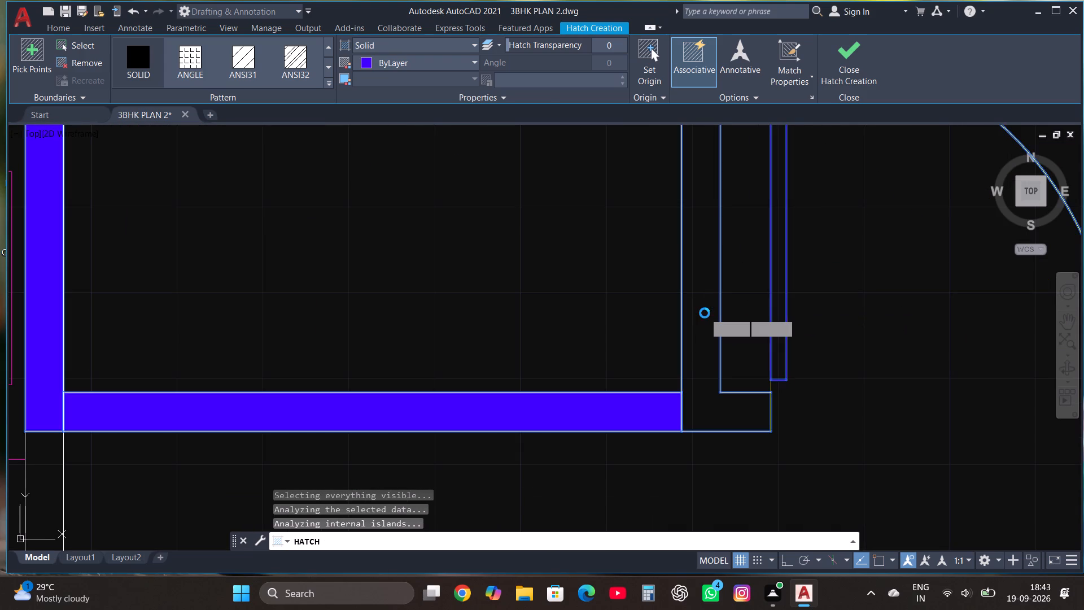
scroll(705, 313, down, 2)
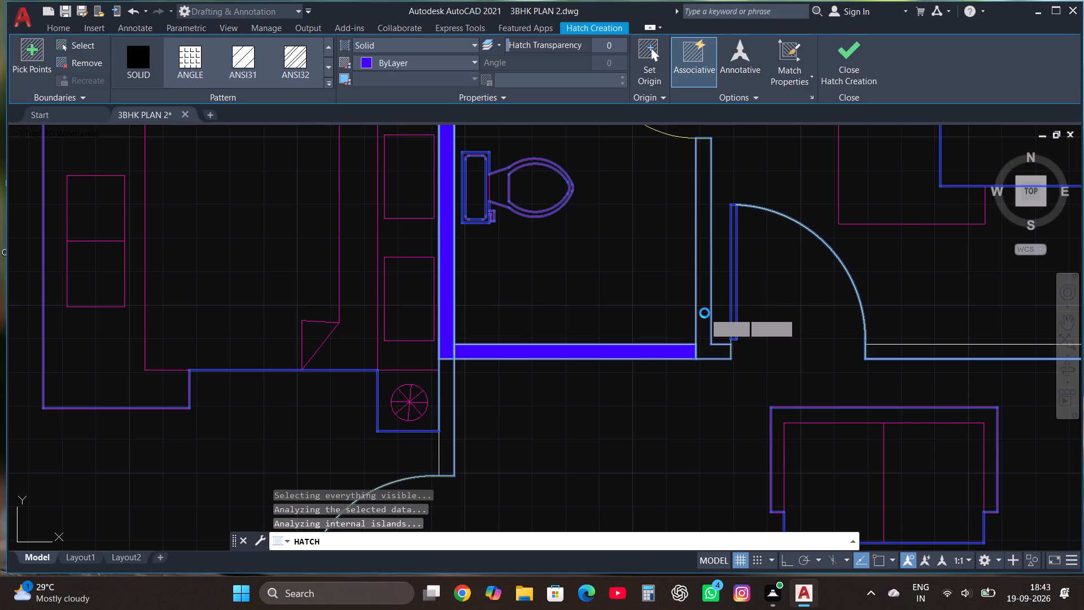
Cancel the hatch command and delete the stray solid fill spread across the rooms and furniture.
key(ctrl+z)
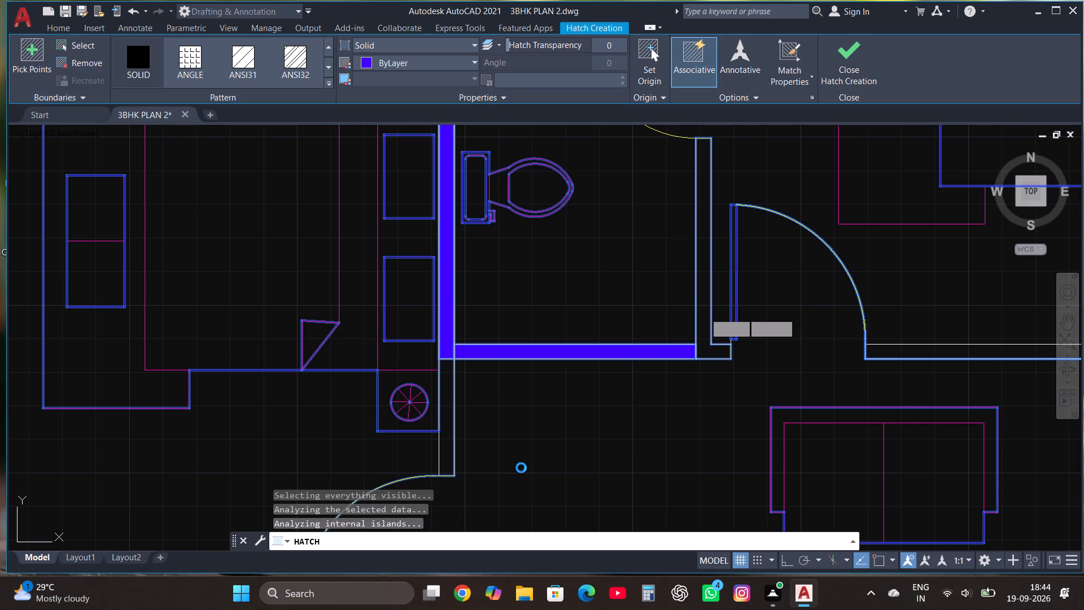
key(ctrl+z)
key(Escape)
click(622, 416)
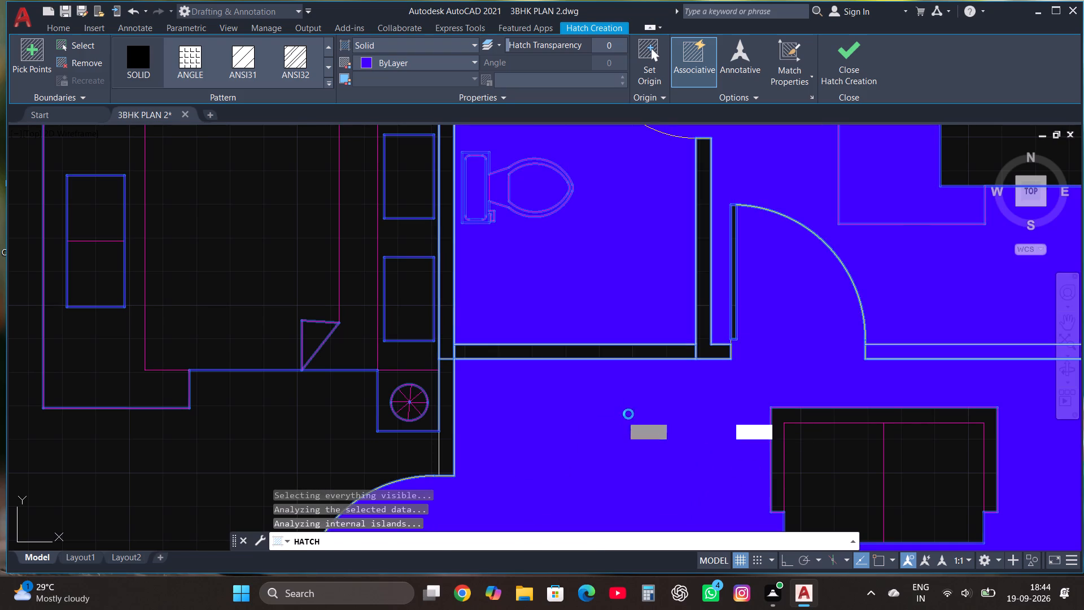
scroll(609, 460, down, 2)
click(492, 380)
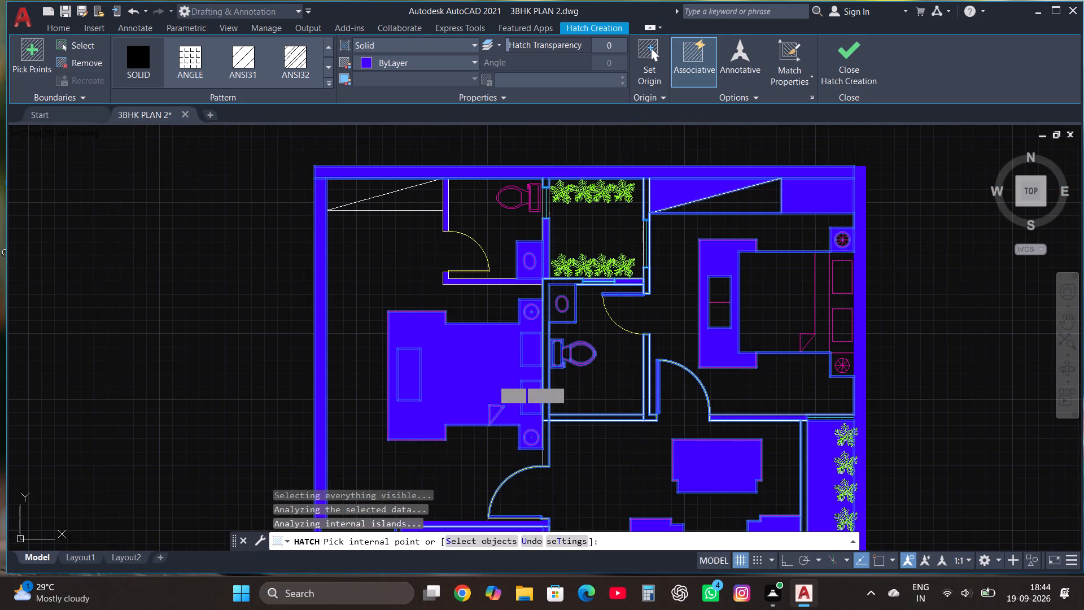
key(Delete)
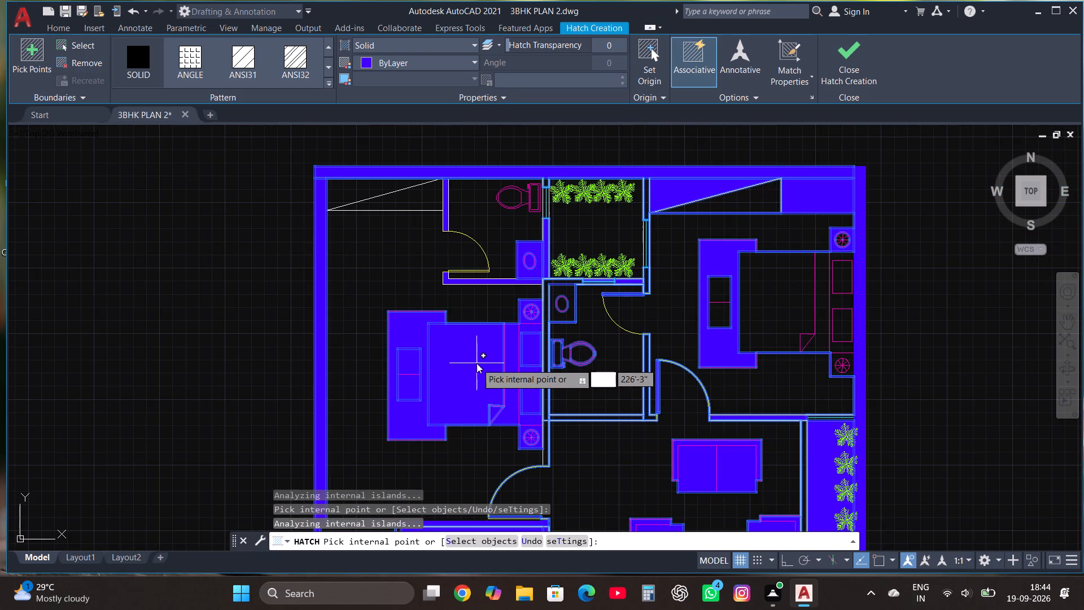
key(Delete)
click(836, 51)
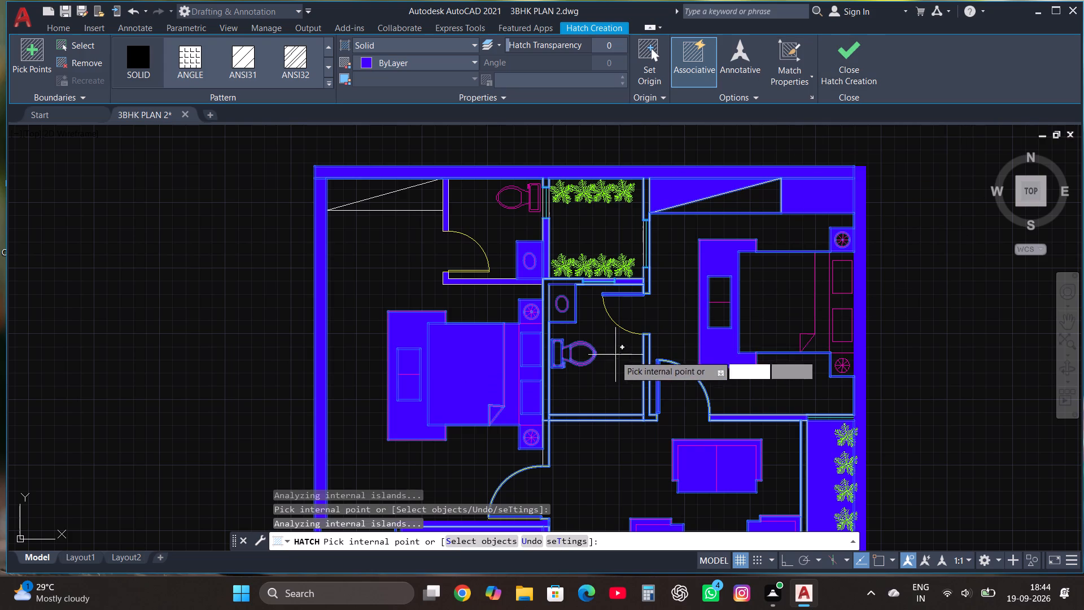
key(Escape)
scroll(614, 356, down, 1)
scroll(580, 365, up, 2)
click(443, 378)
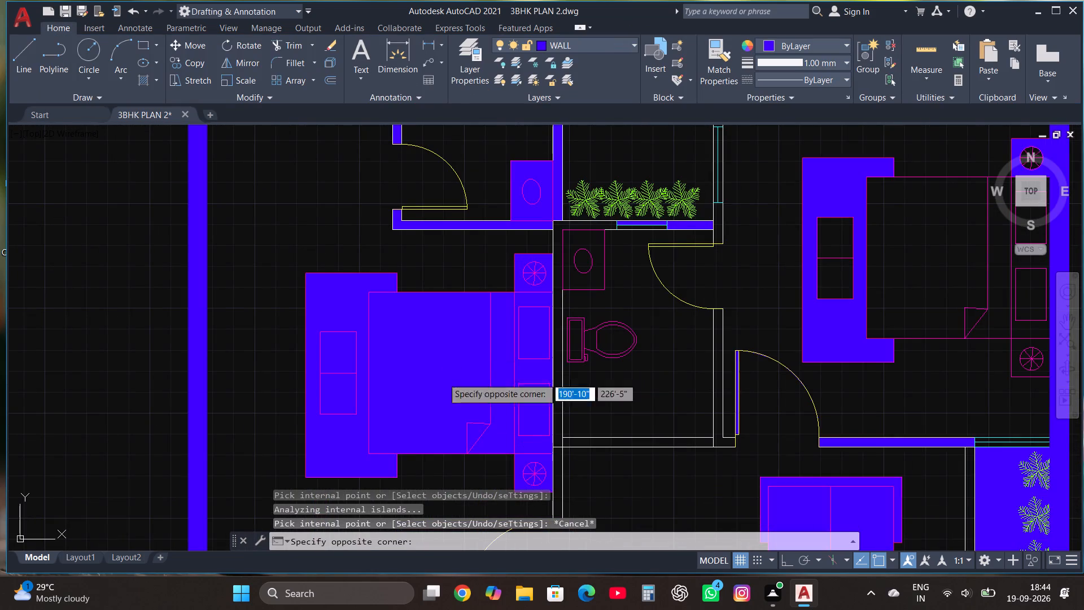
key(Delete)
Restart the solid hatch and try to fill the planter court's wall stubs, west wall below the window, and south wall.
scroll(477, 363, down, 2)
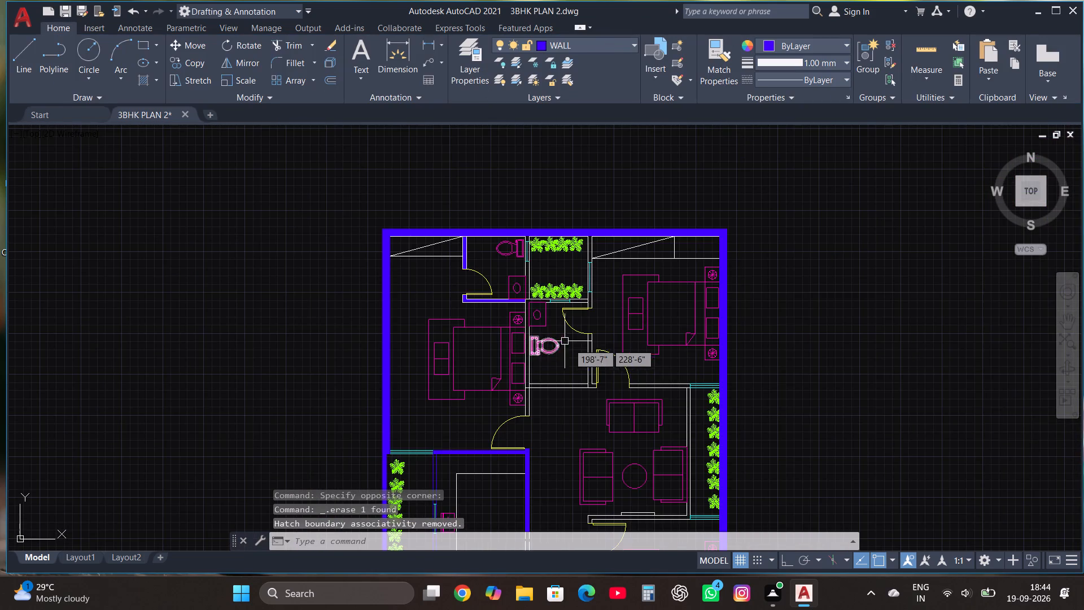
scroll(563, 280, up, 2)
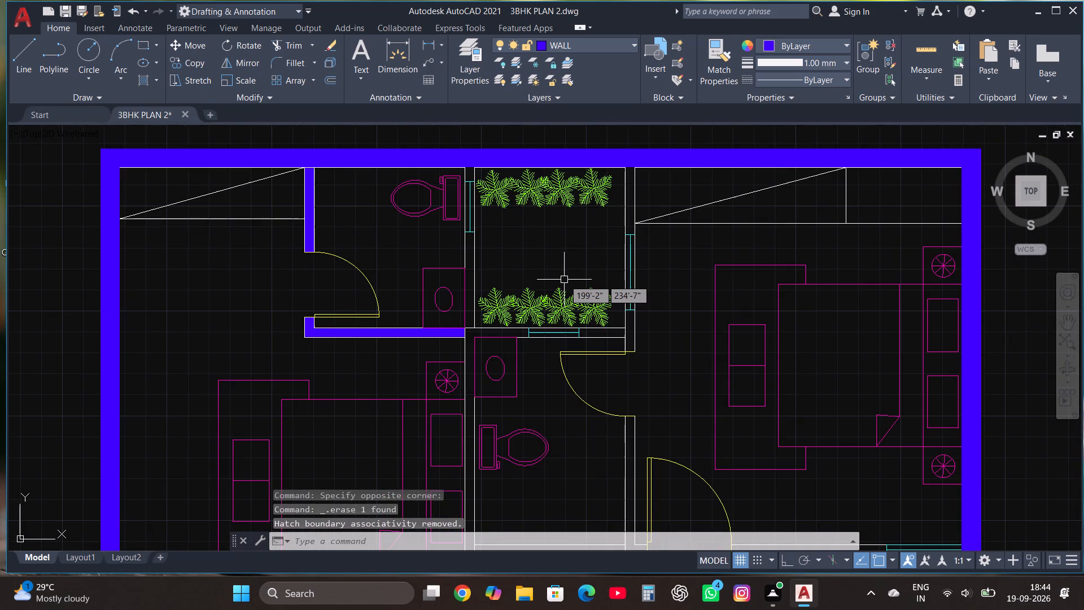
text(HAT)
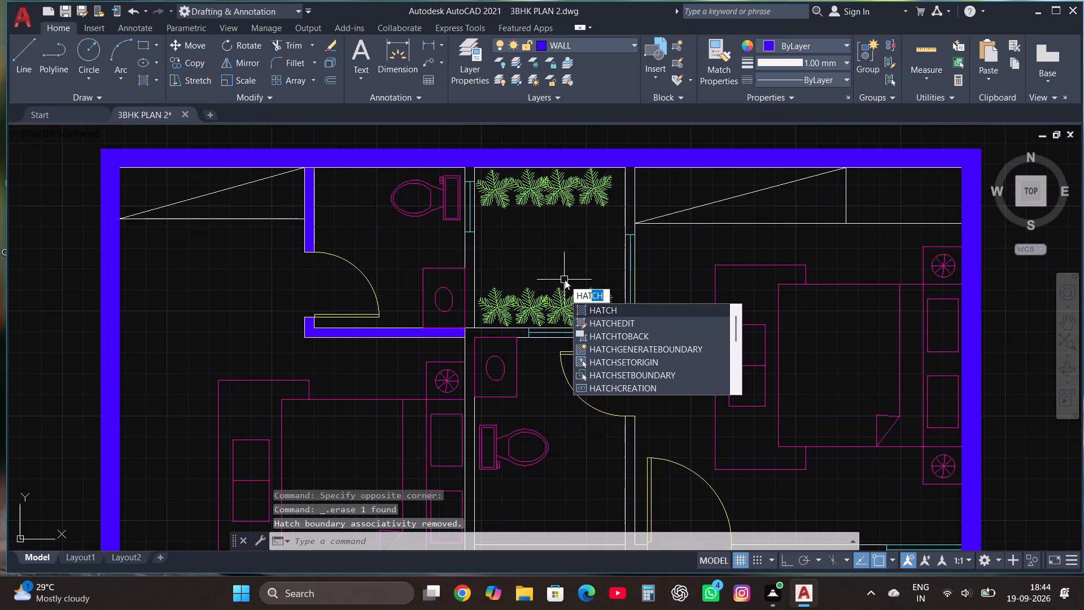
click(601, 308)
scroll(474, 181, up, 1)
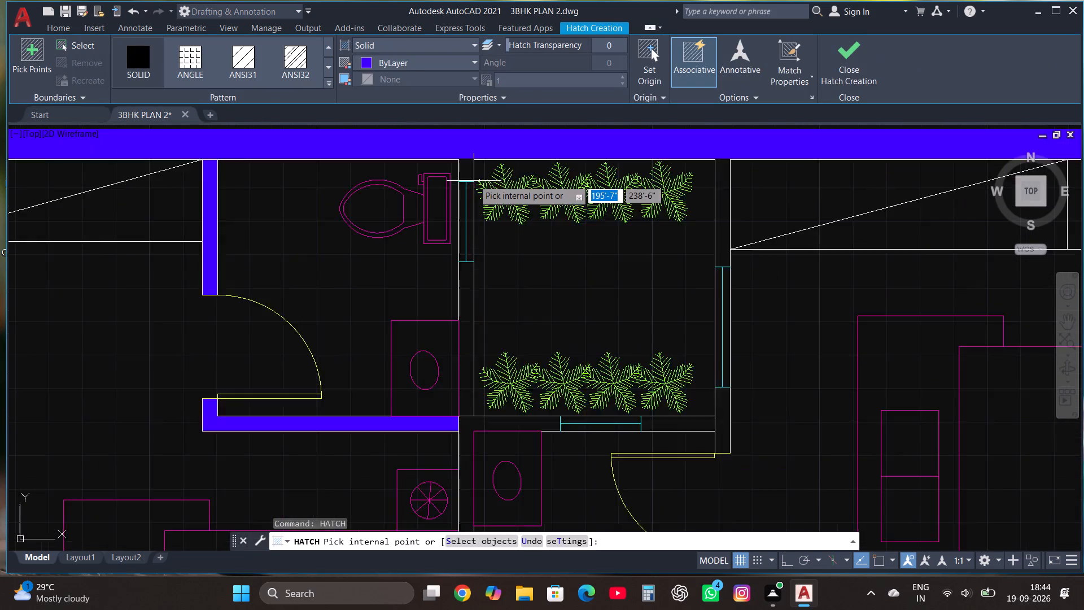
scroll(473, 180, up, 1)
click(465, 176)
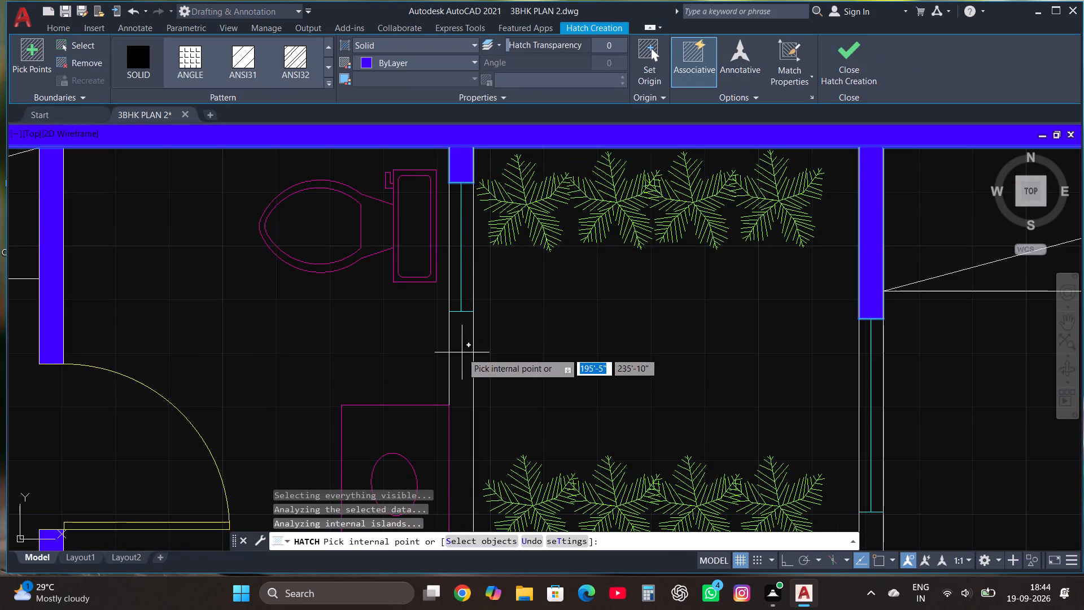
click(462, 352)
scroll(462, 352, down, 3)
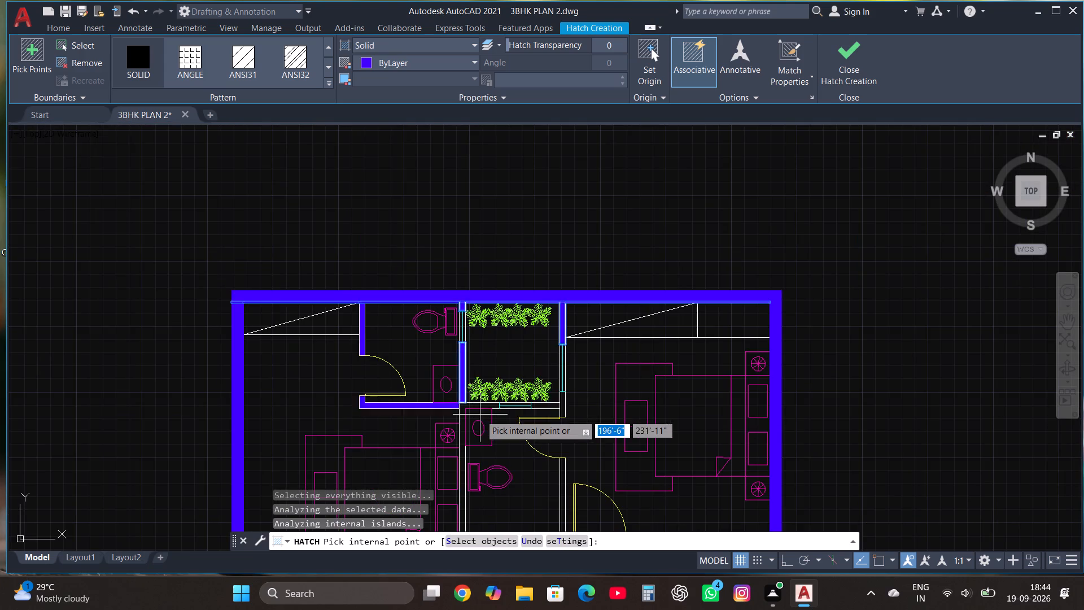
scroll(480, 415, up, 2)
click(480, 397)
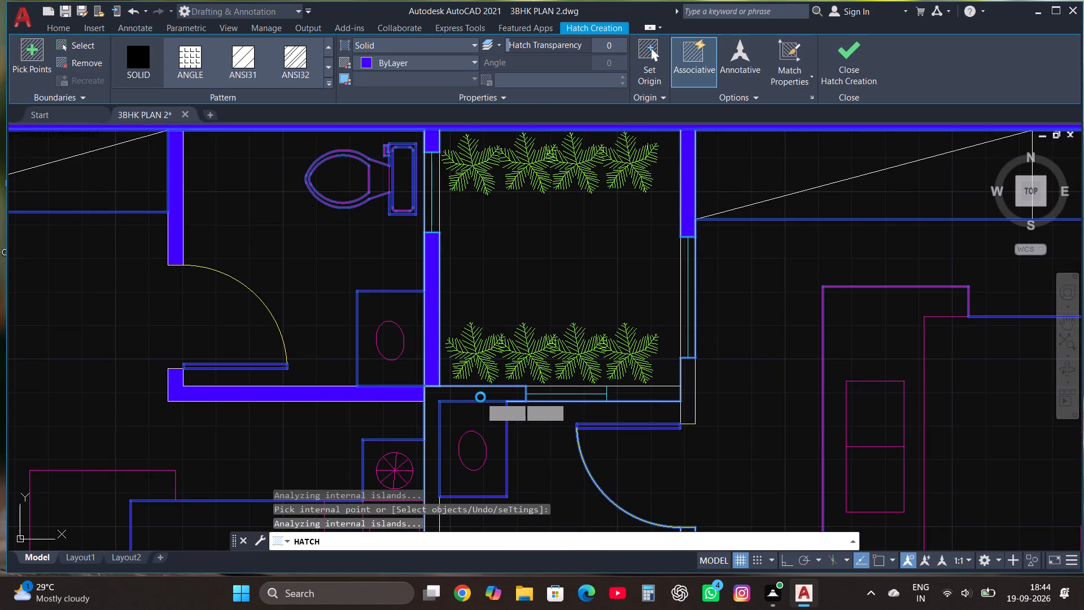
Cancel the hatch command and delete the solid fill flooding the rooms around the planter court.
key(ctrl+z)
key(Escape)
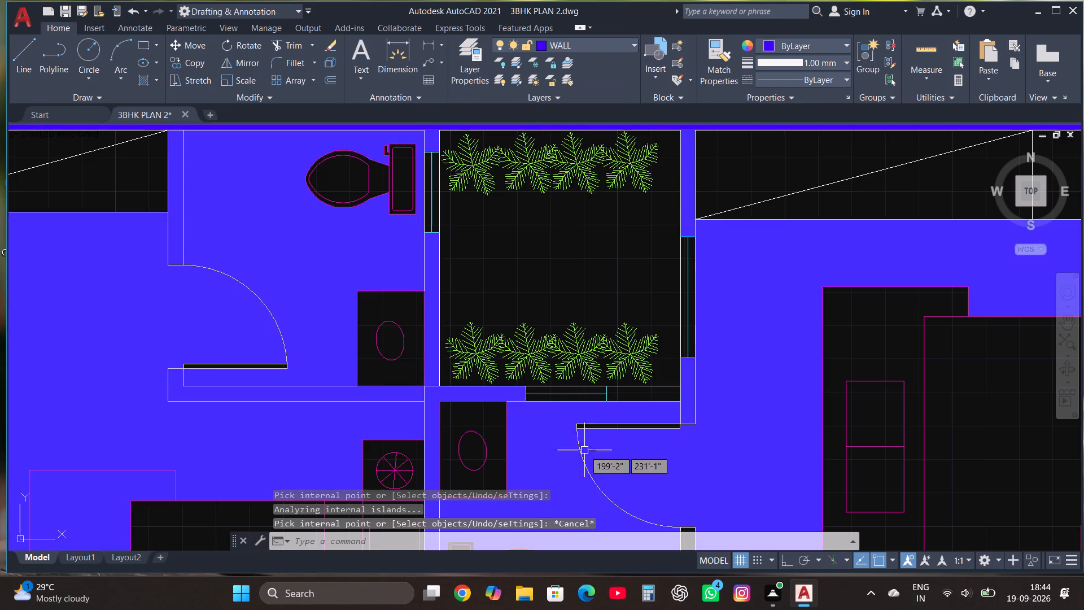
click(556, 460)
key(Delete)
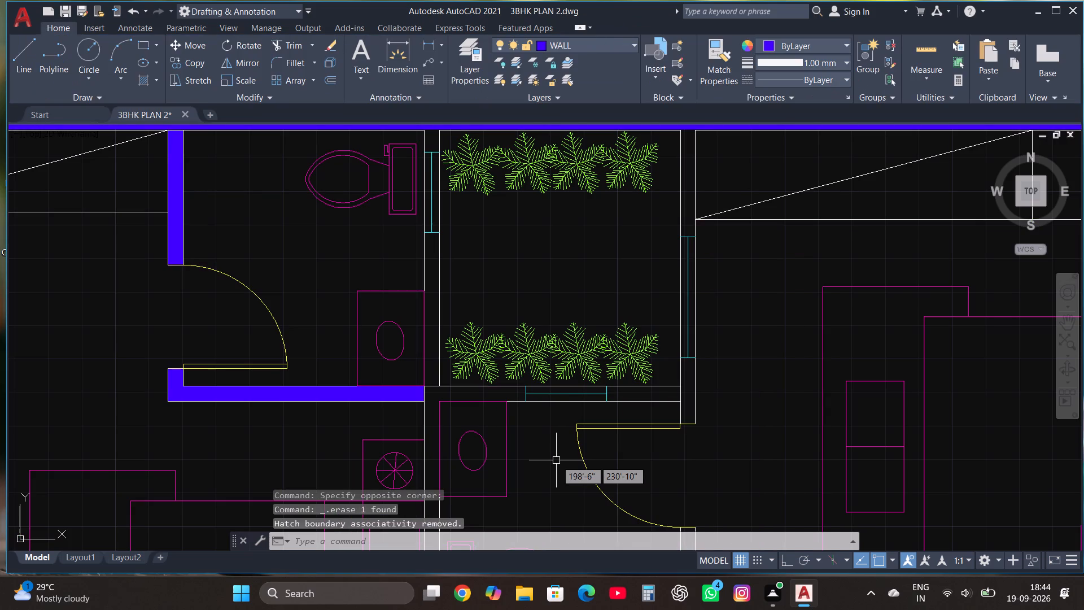
Draw a rectangle about 2'-7" long over the planter court's south wall, from the west wall's outer face to the window.
click(139, 41)
scroll(433, 396, up, 3)
scroll(433, 396, down, 2)
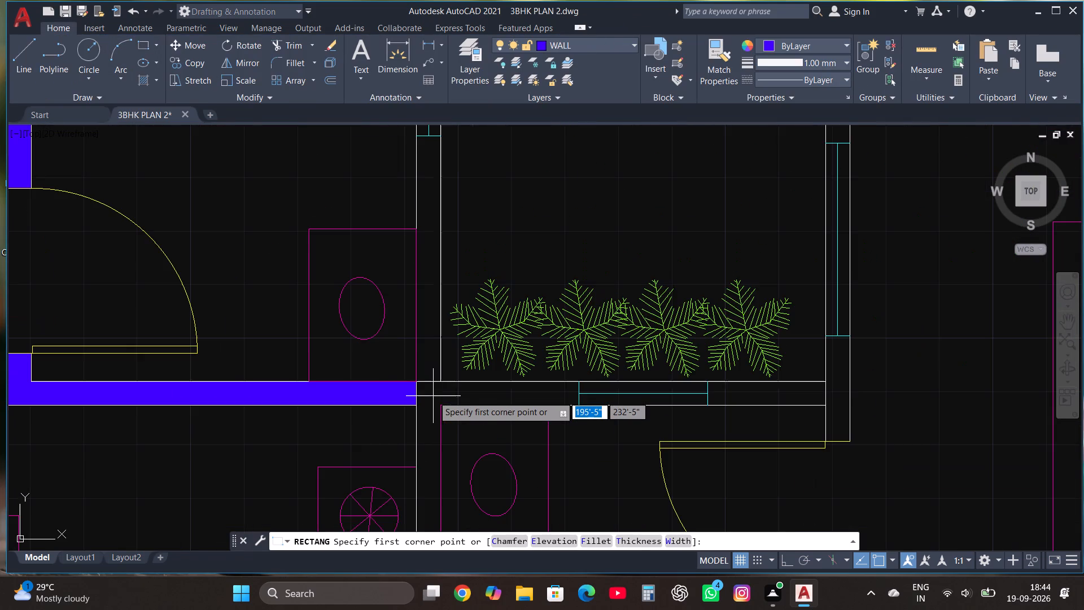
click(416, 381)
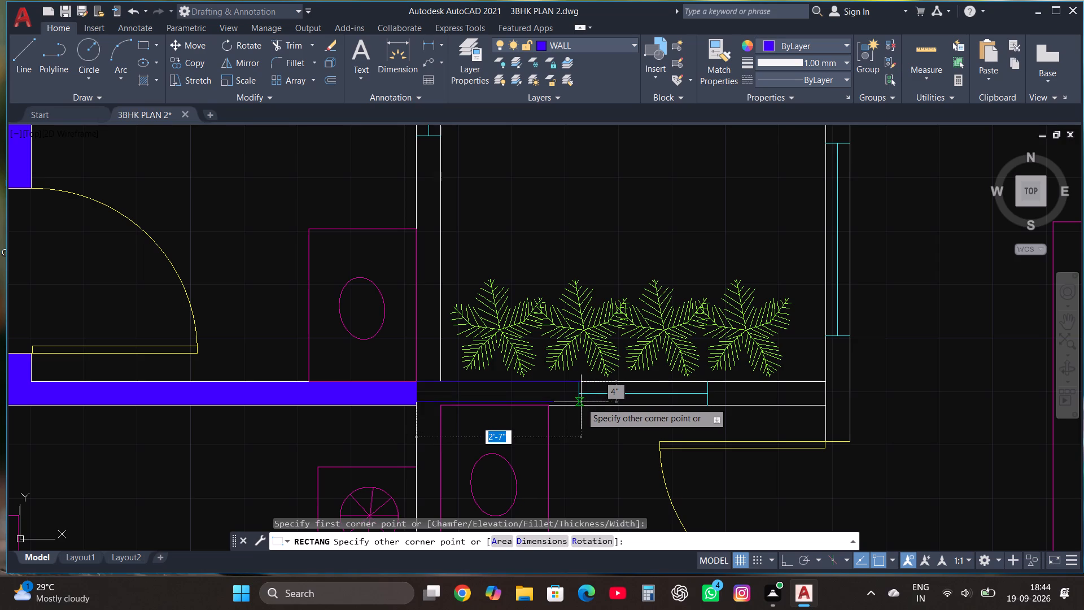
click(581, 404)
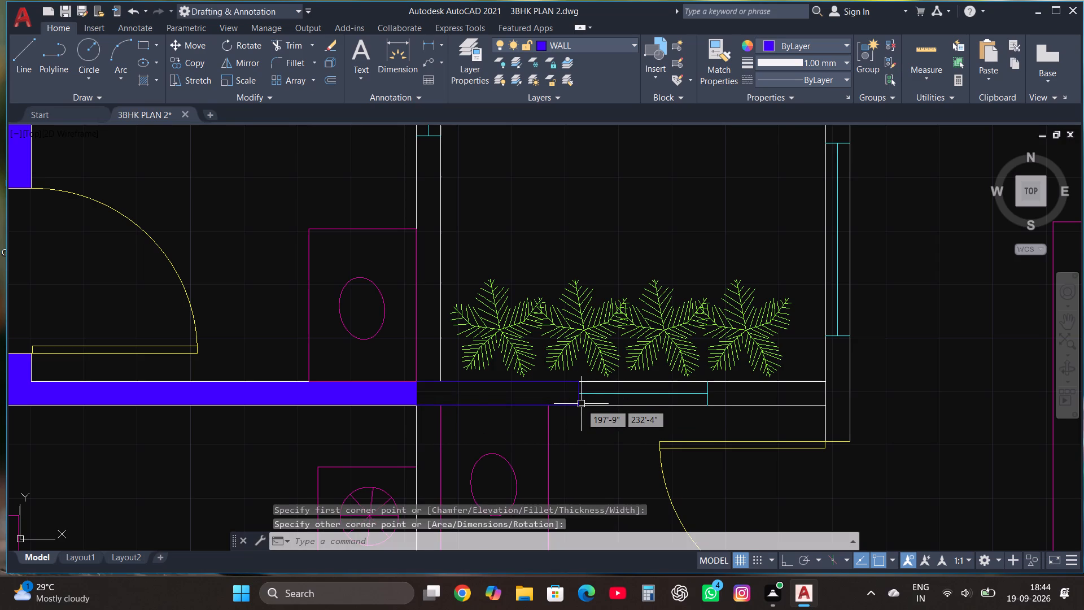
Draw a rectangle over the west wall of the bathroom below the court, down to the outer face of its south wall.
scroll(581, 404, down, 1)
click(145, 37)
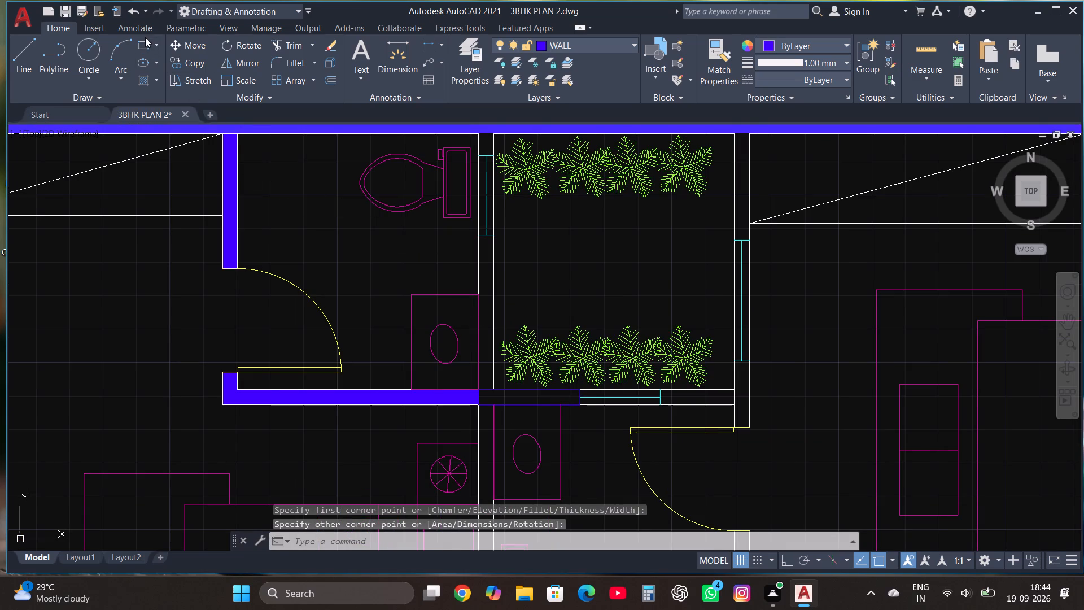
click(141, 43)
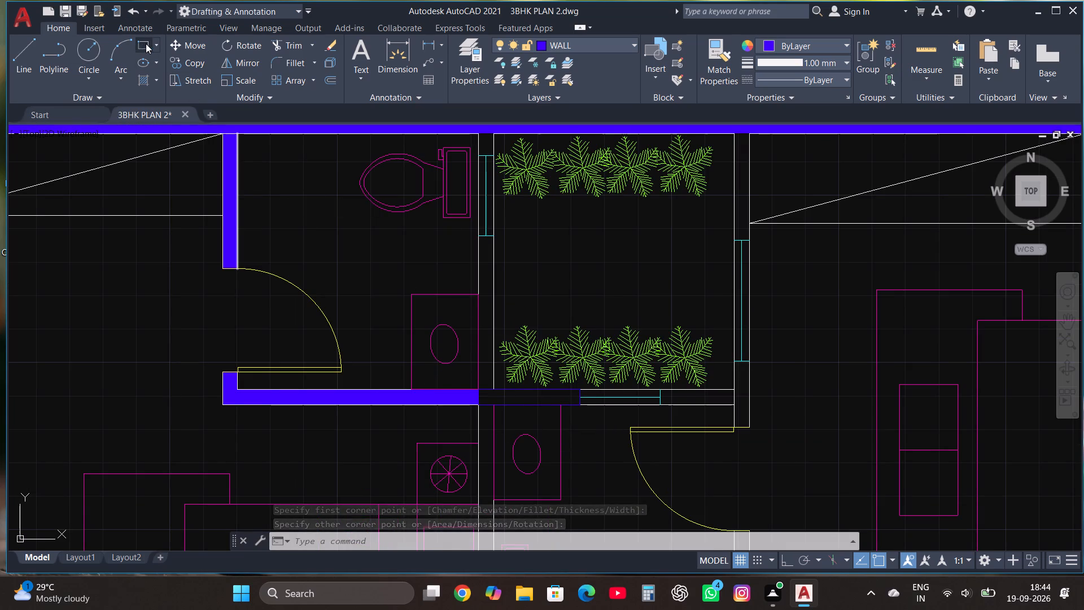
scroll(460, 444, up, 1)
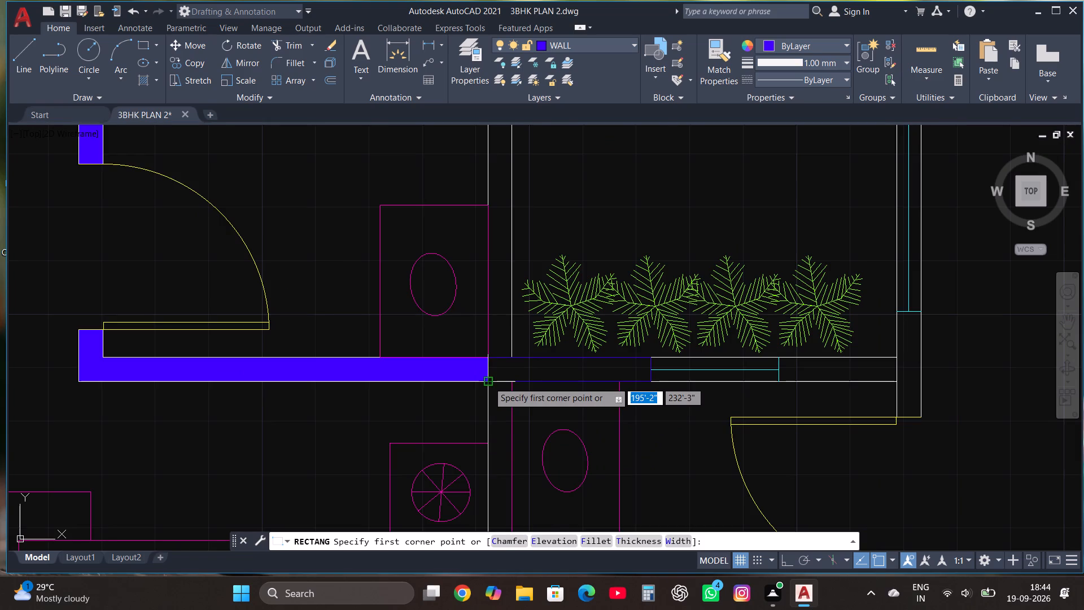
click(488, 382)
scroll(489, 382, down, 2)
scroll(492, 435, down, 3)
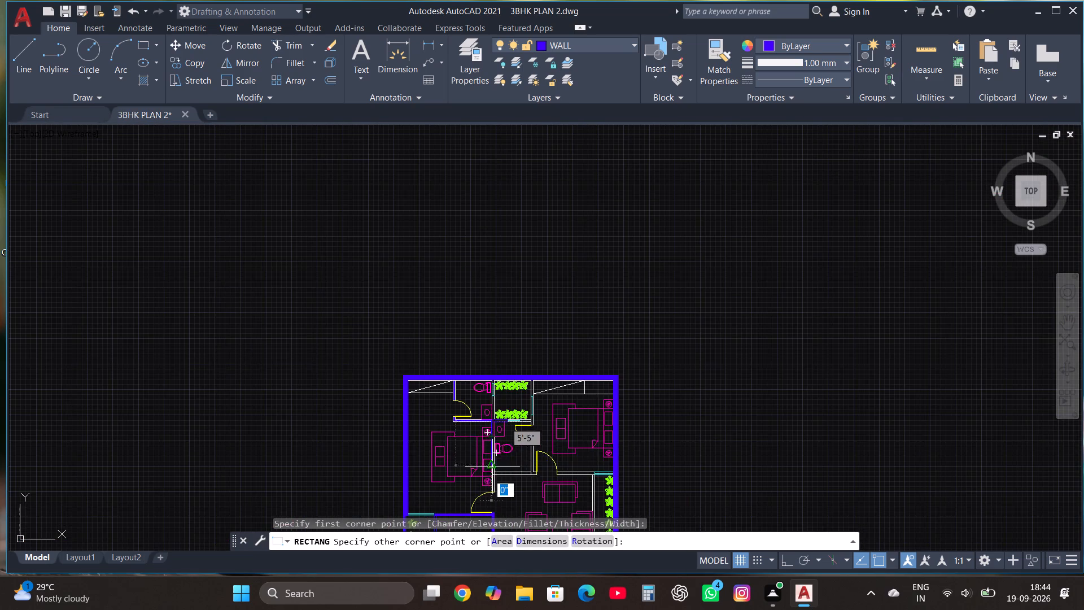
scroll(491, 477, up, 4)
click(504, 467)
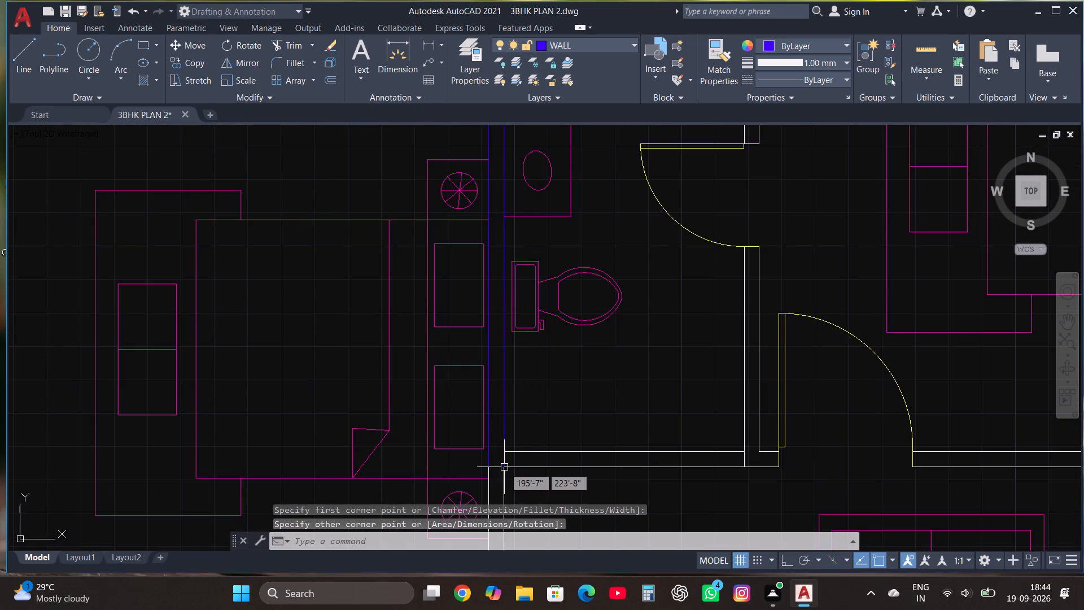
Draw a rectangle over the bathroom's south wall, from the adjacent bedroom door jamb to the bathroom's west wall.
scroll(514, 472, down, 2)
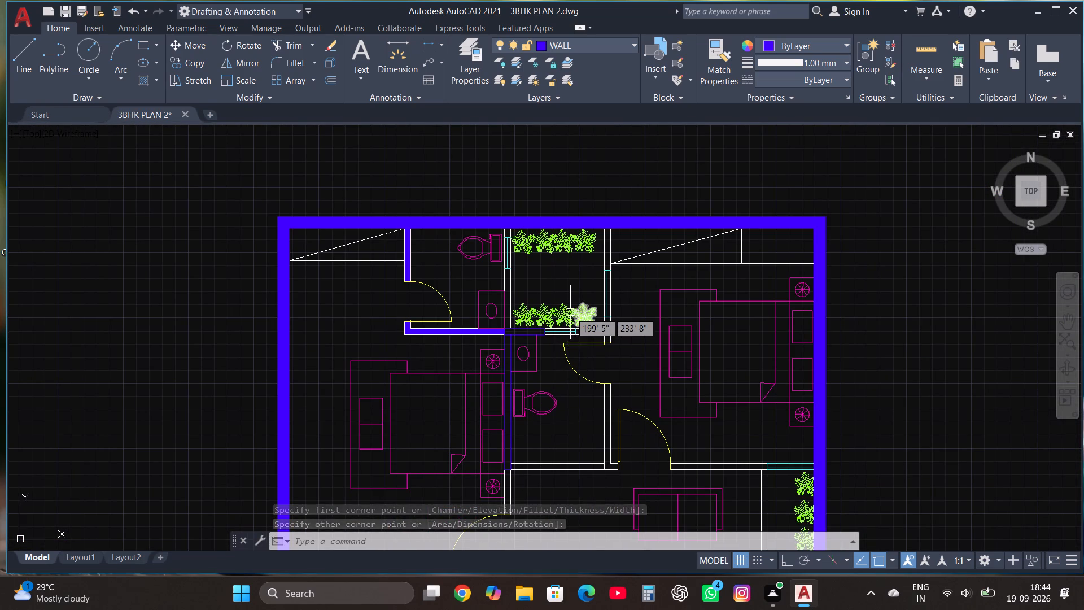
scroll(570, 312, down, 2)
scroll(578, 357, up, 3)
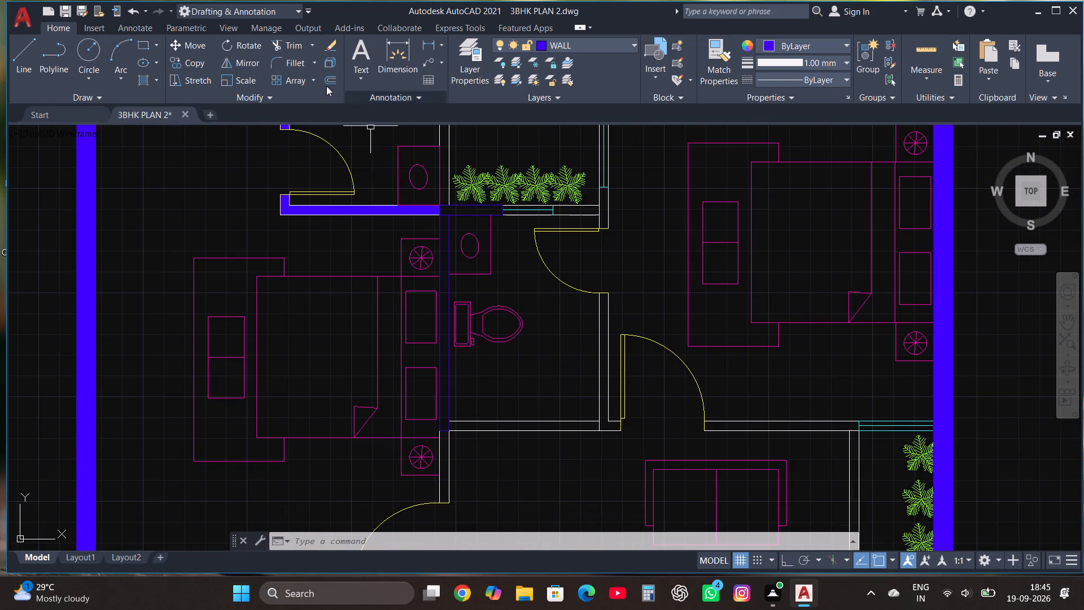
click(136, 46)
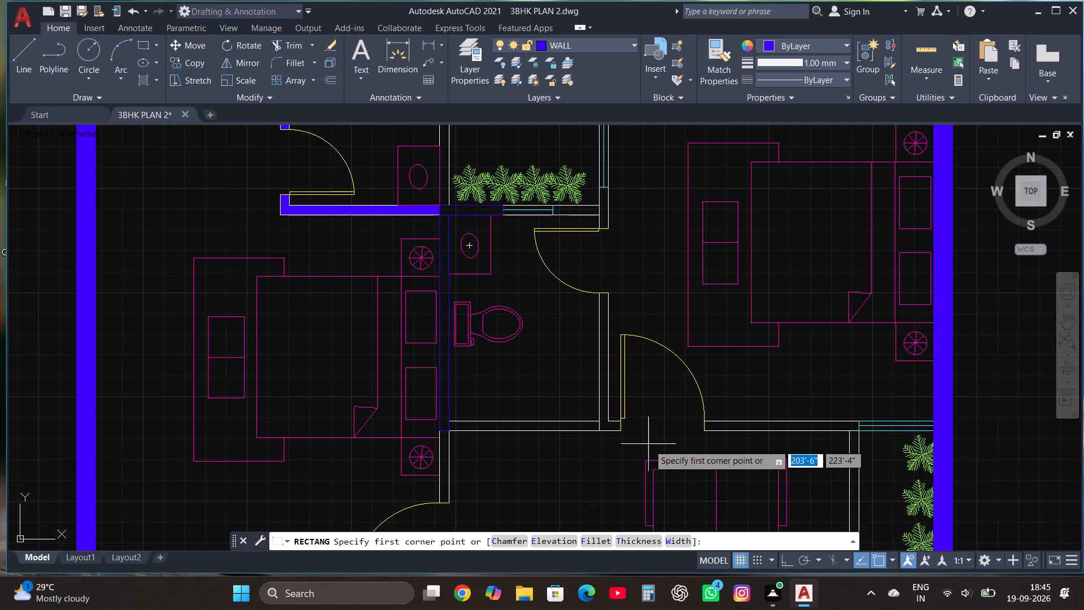
scroll(650, 448, up, 2)
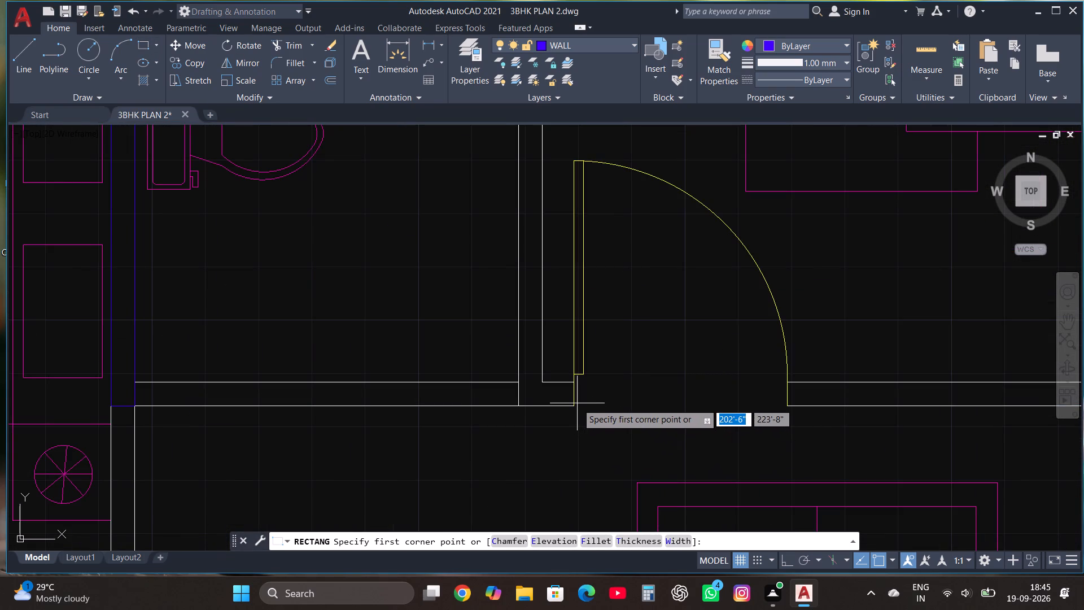
click(573, 407)
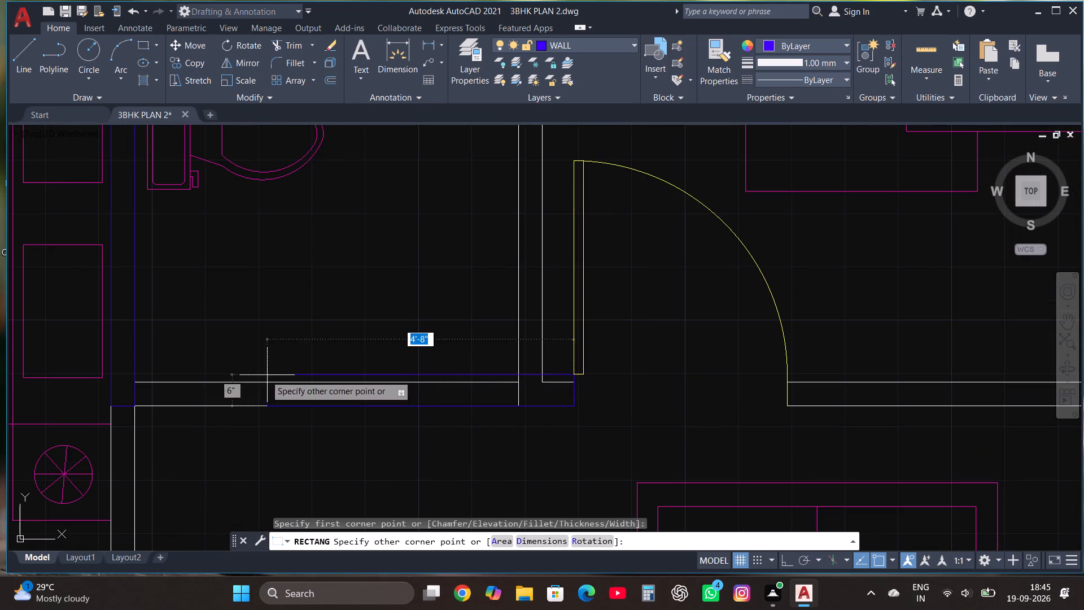
click(135, 383)
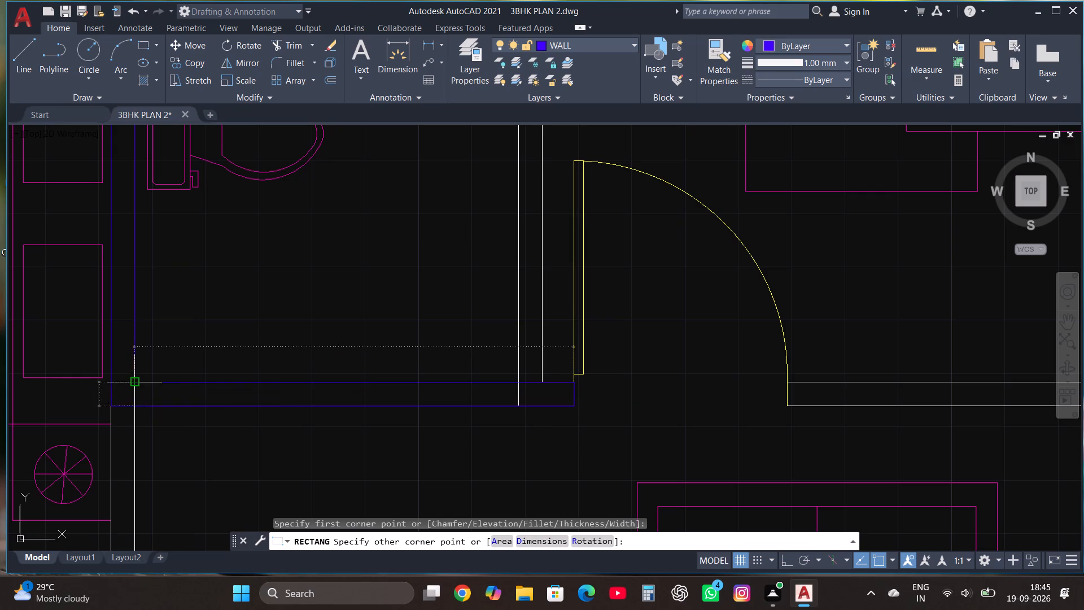
Draw a rectangle over the living room's north wall, from the window beside the planter strip to the upper-right bedroom's door jamb.
scroll(336, 428, down, 2)
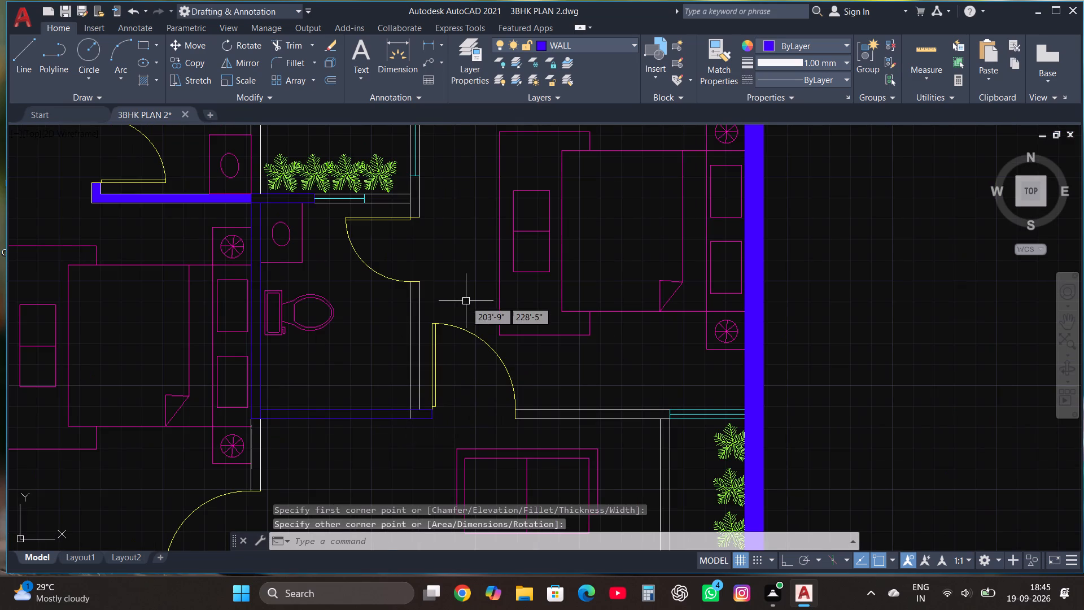
click(135, 47)
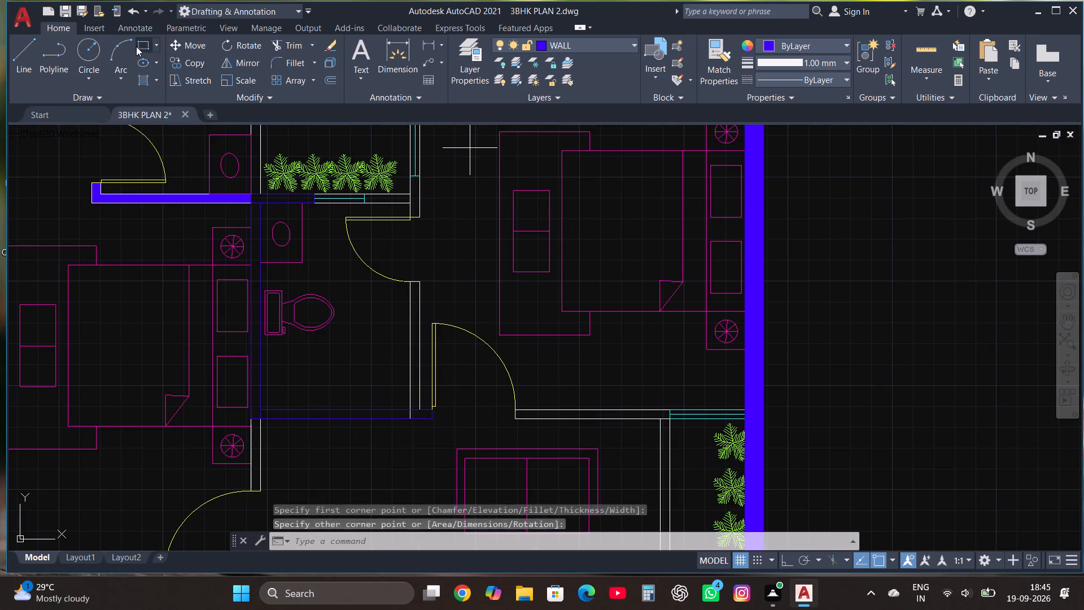
scroll(703, 433, up, 2)
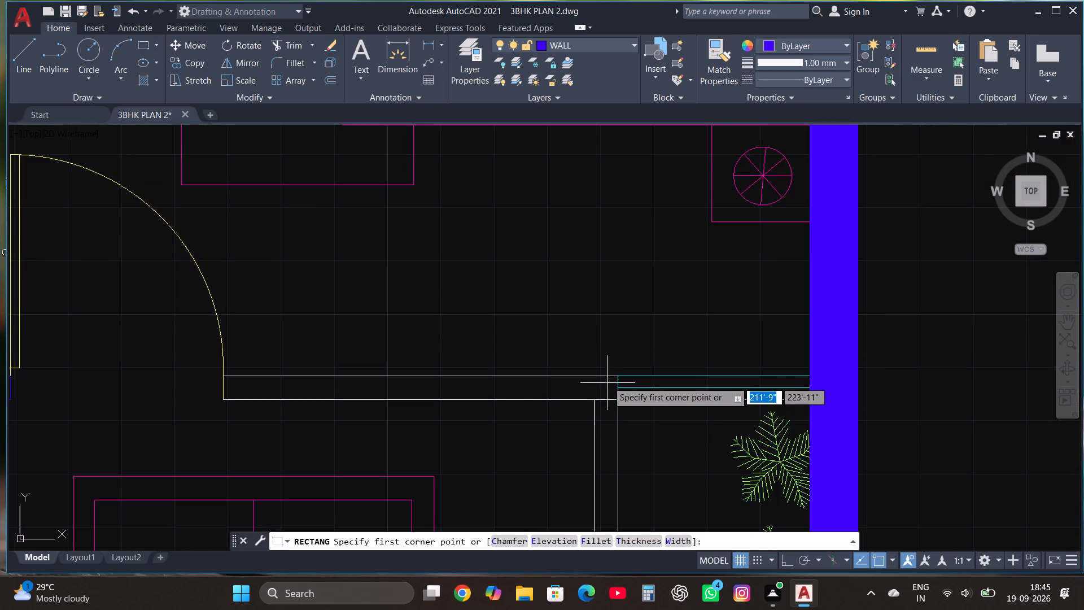
click(617, 375)
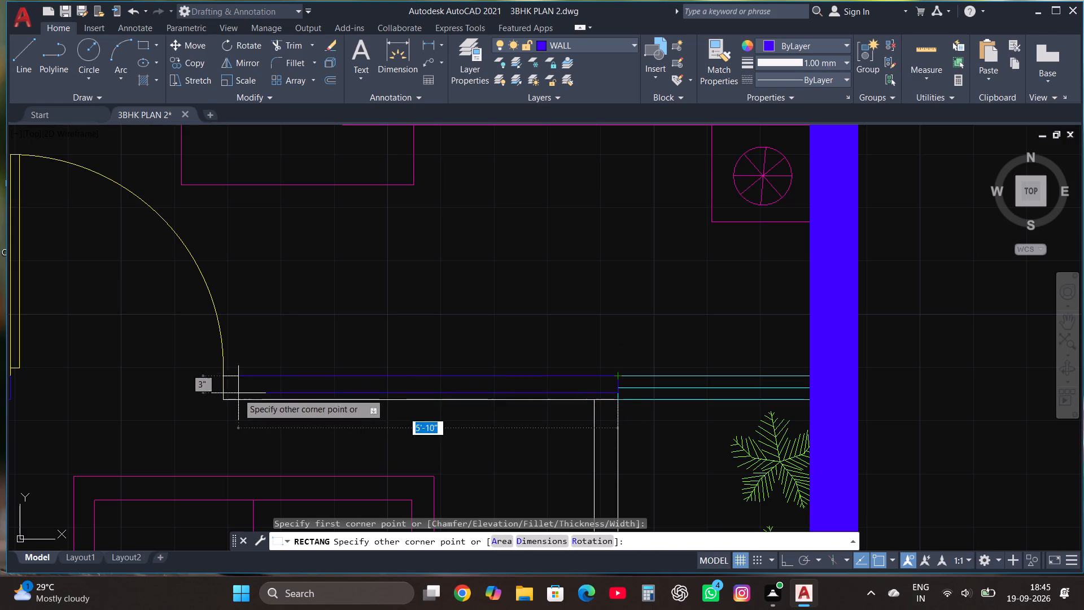
click(224, 398)
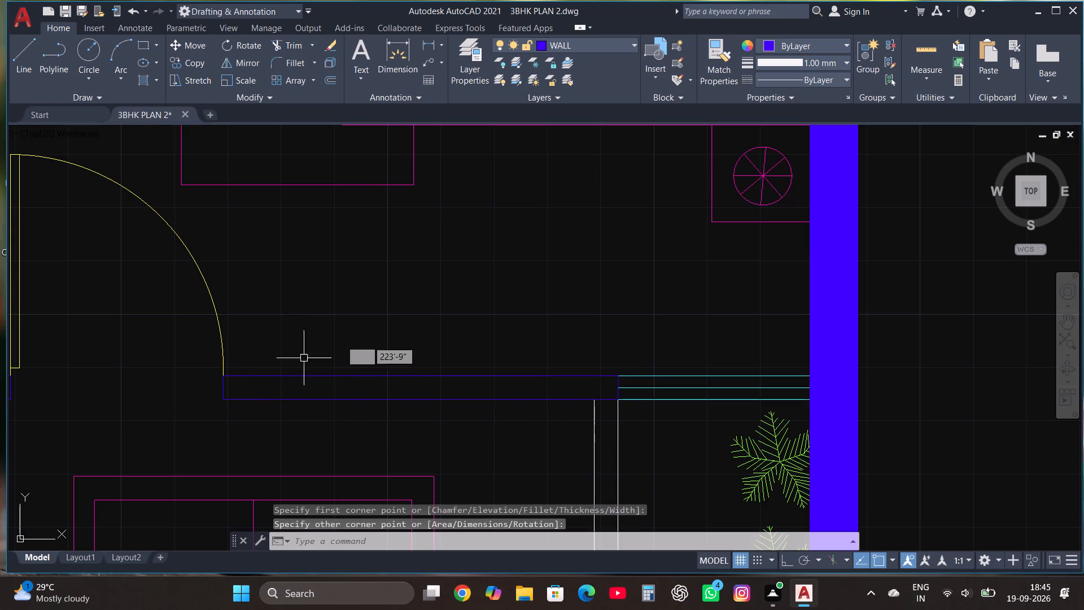
Draw a rectangle over the living room's east wall along the planter strip, down to the outer face of its south wall.
scroll(479, 252, down, 3)
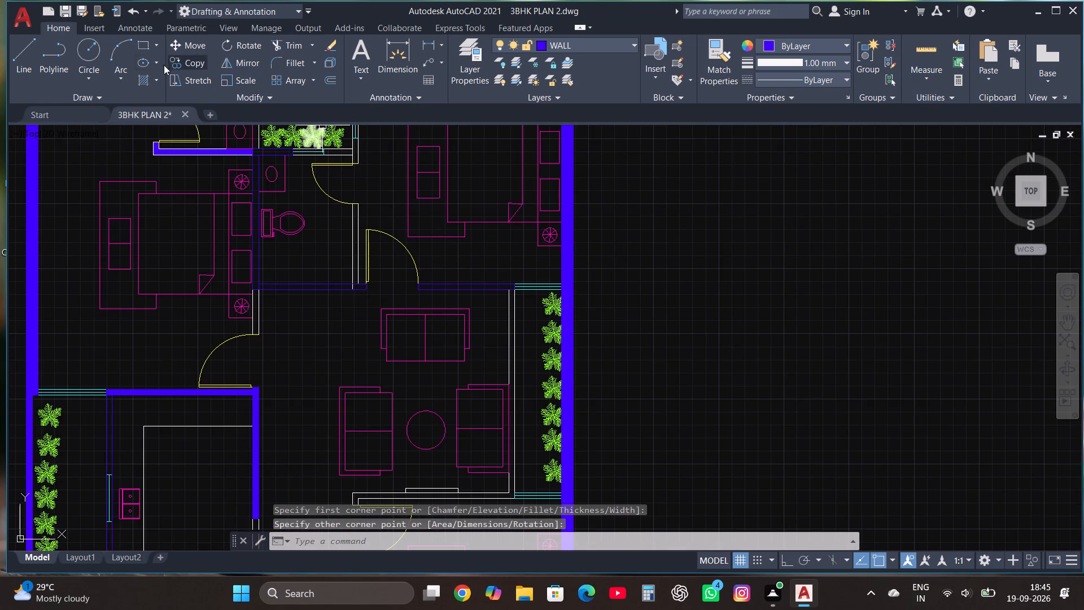
click(139, 50)
scroll(527, 327, up, 2)
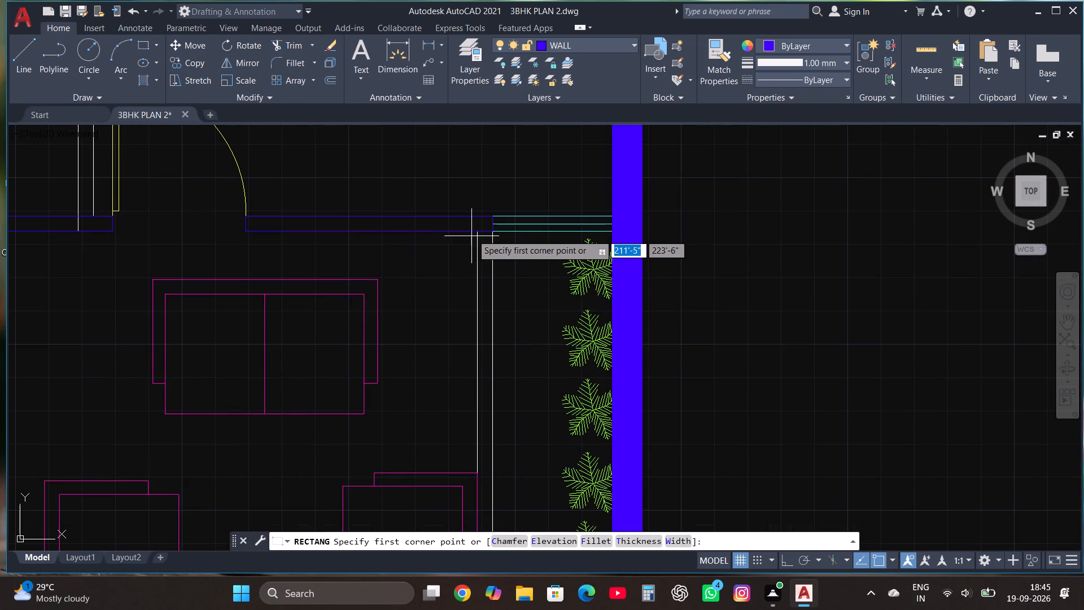
click(475, 230)
scroll(479, 252, down, 2)
scroll(506, 462, up, 2)
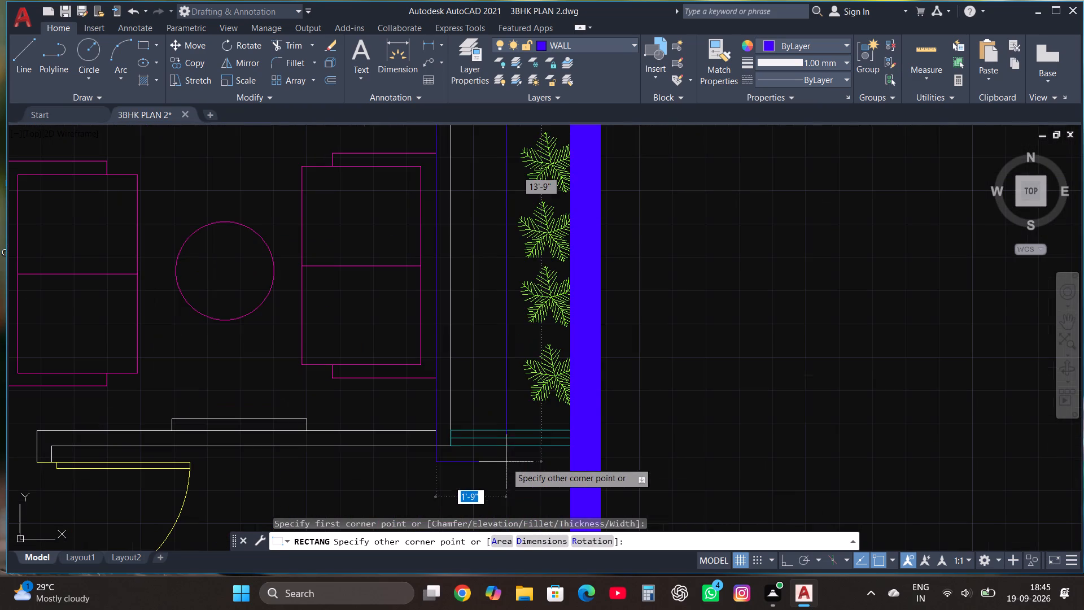
click(452, 443)
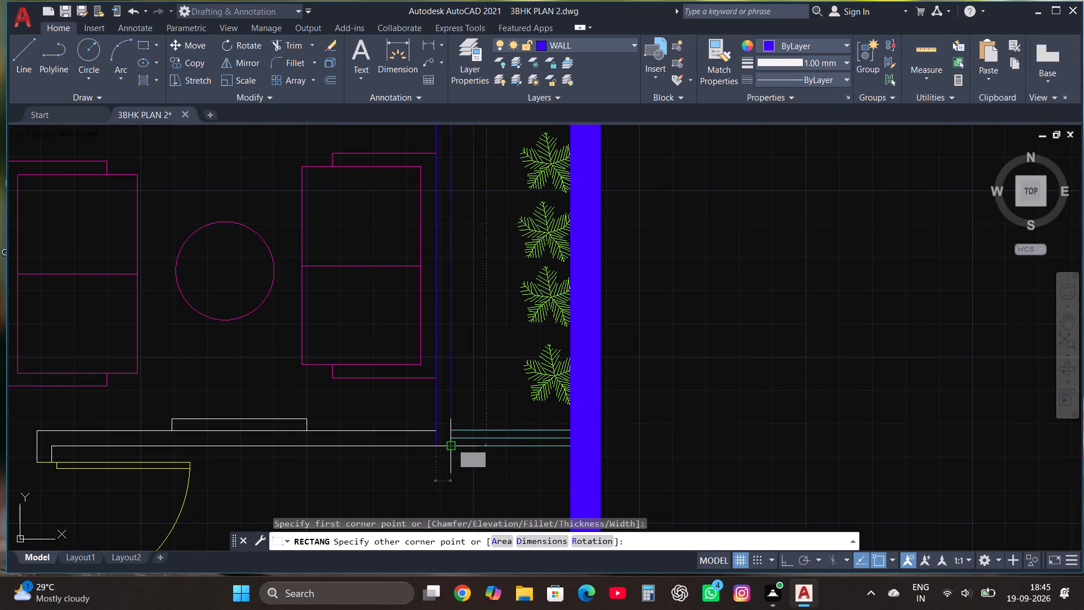
Draw a rectangle about 4" wide over the wall stub beside the lower-right bedroom door, at the west end of the living room's south wall.
scroll(573, 403, down, 1)
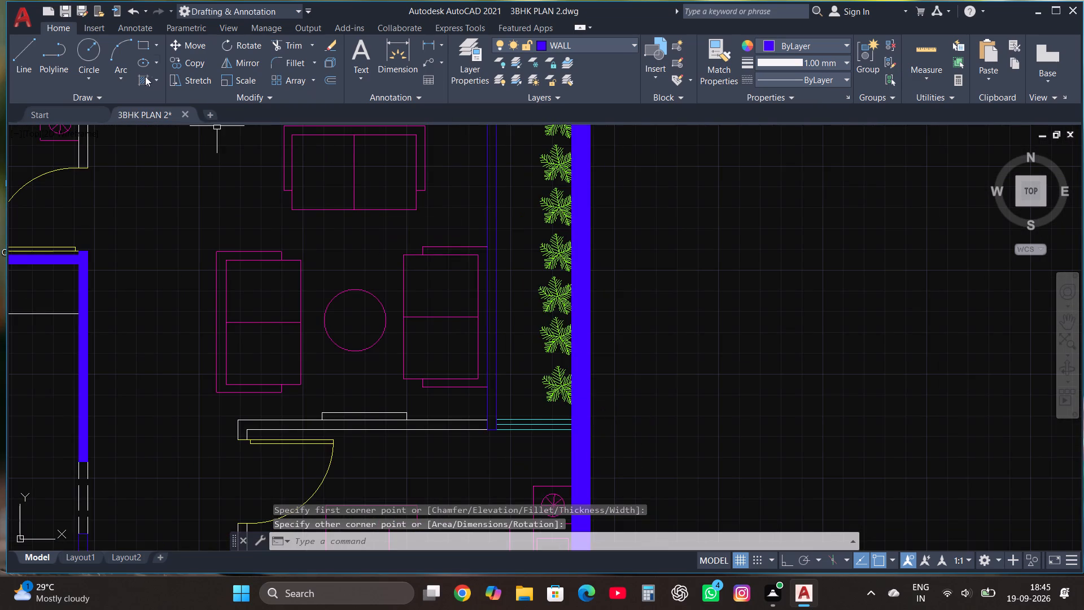
click(140, 47)
scroll(229, 448, up, 2)
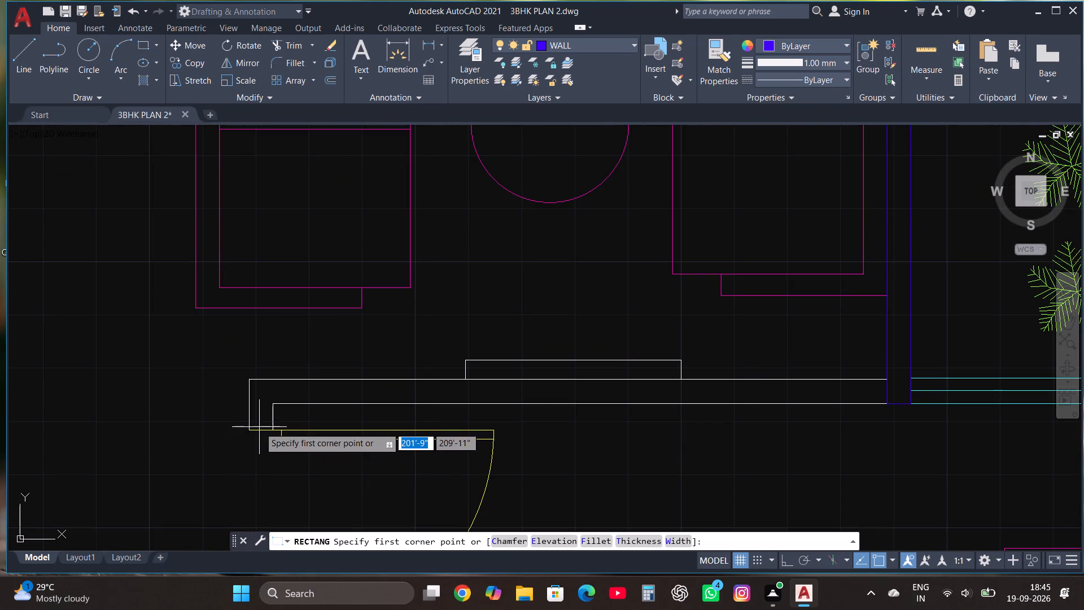
click(248, 429)
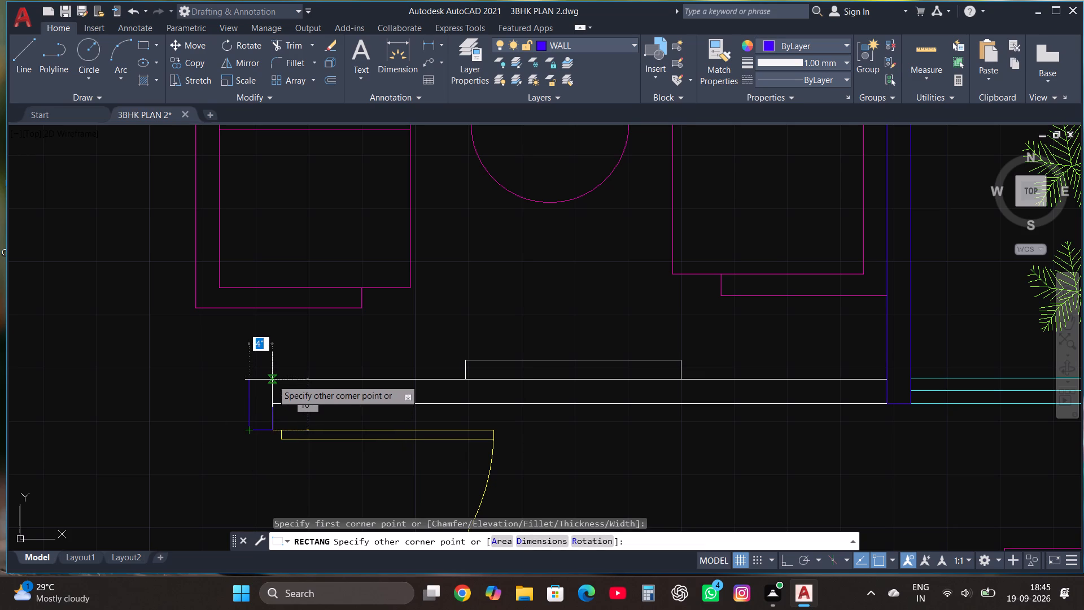
click(272, 380)
Draw a rectangle over the lower-right bedroom's west wall, from the door jamb down to its south wall.
scroll(522, 301, down, 3)
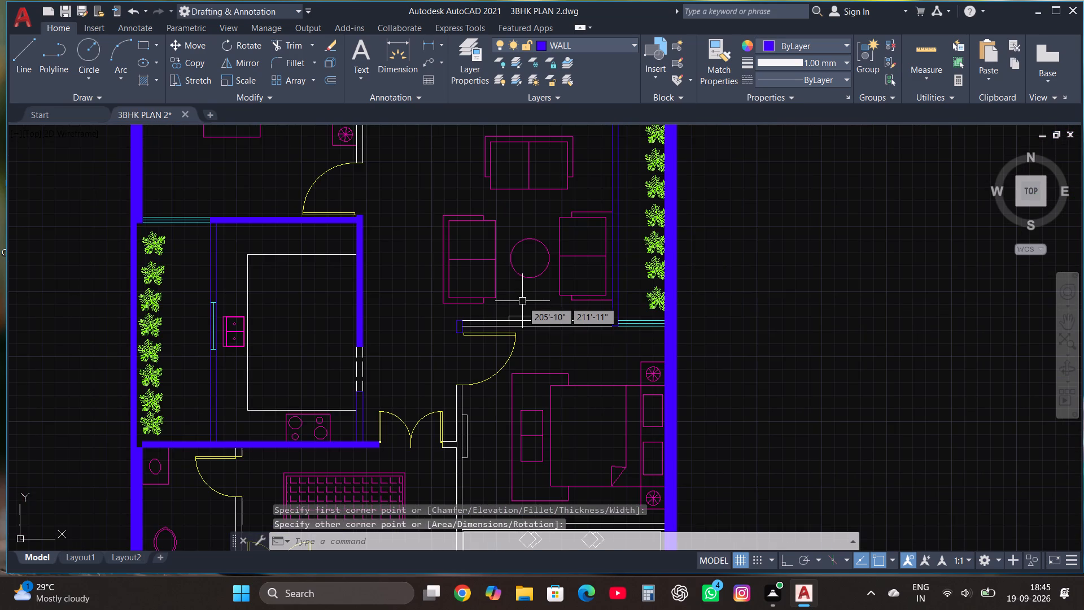
click(138, 46)
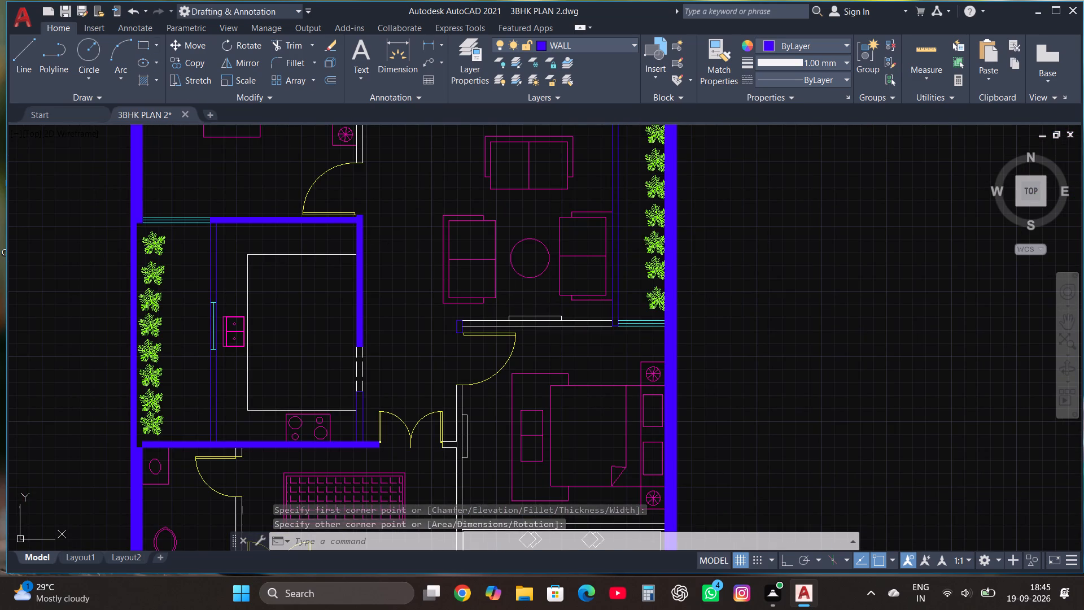
scroll(460, 411, up, 2)
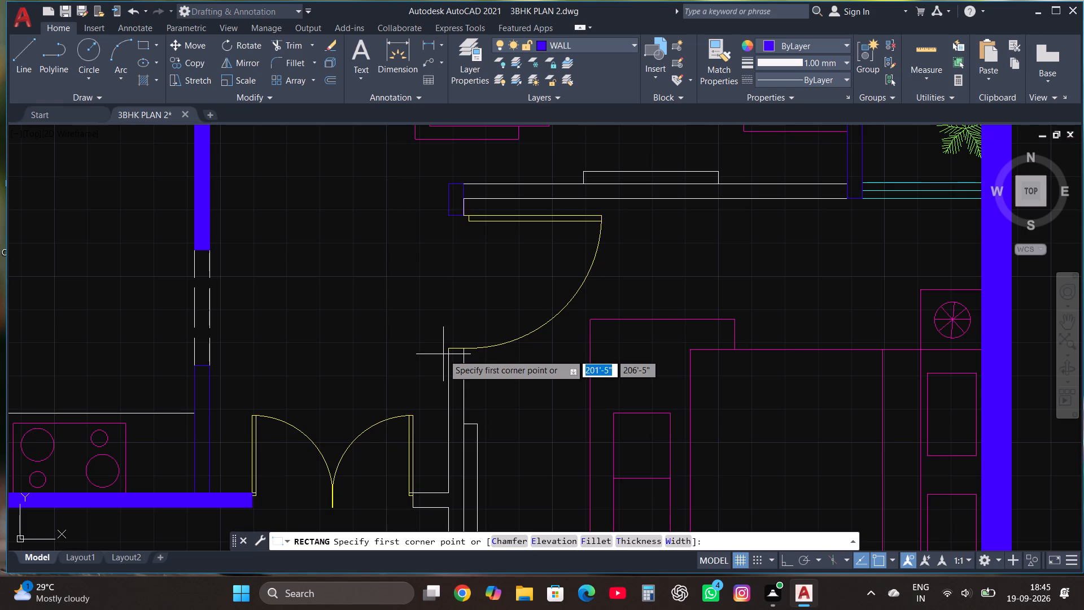
click(450, 349)
scroll(450, 349, down, 2)
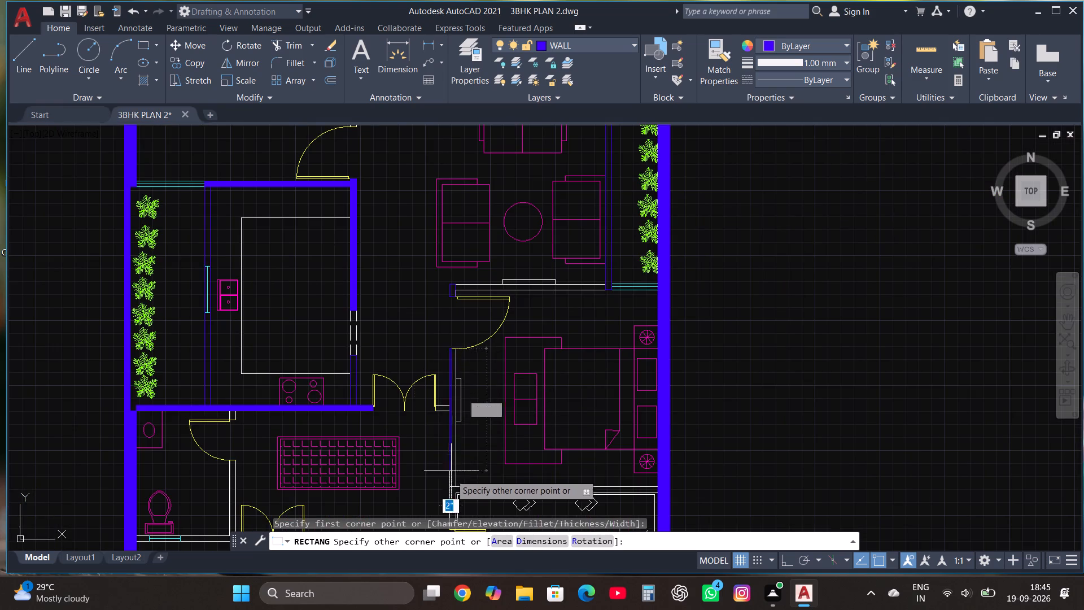
scroll(449, 494, up, 3)
click(467, 467)
Draw a rectangle over the short wall between the double door's jamb and the lower-right bedroom's west wall.
scroll(467, 467, down, 3)
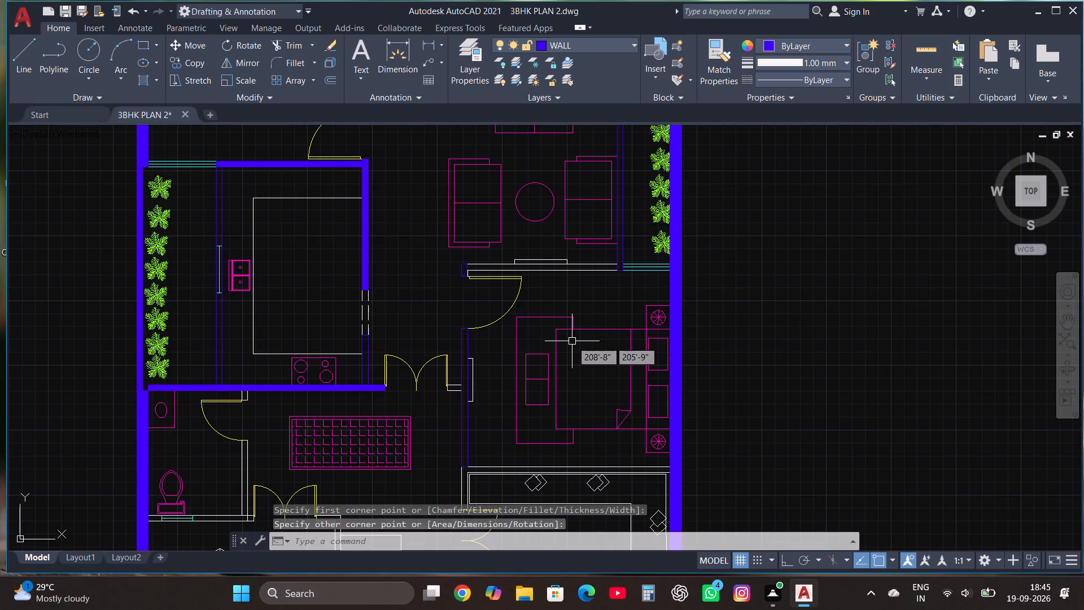
scroll(500, 363, up, 3)
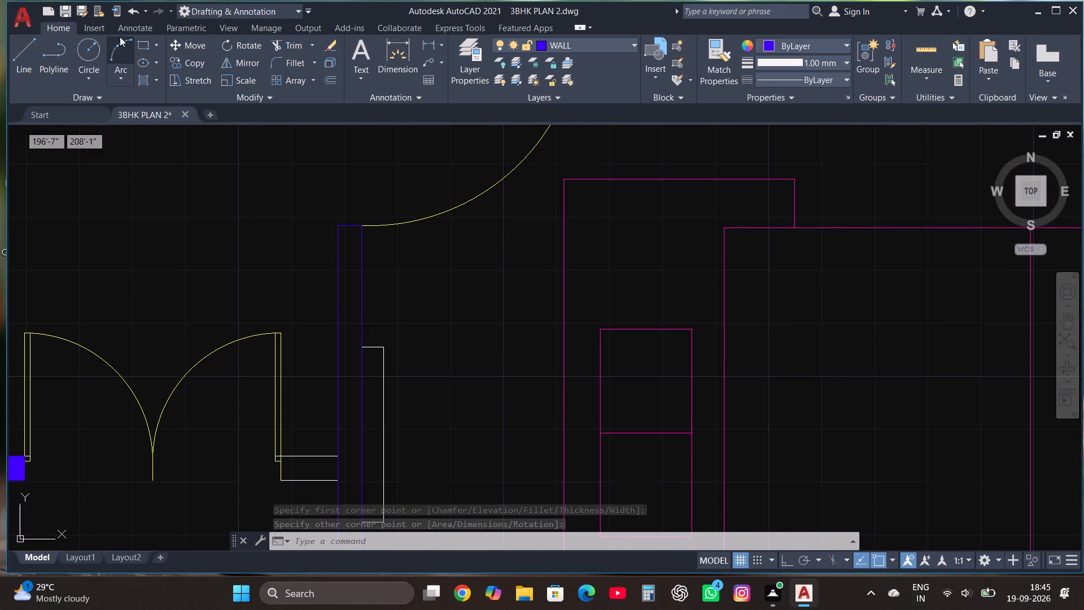
click(140, 43)
scroll(268, 207, down, 2)
scroll(270, 293, up, 3)
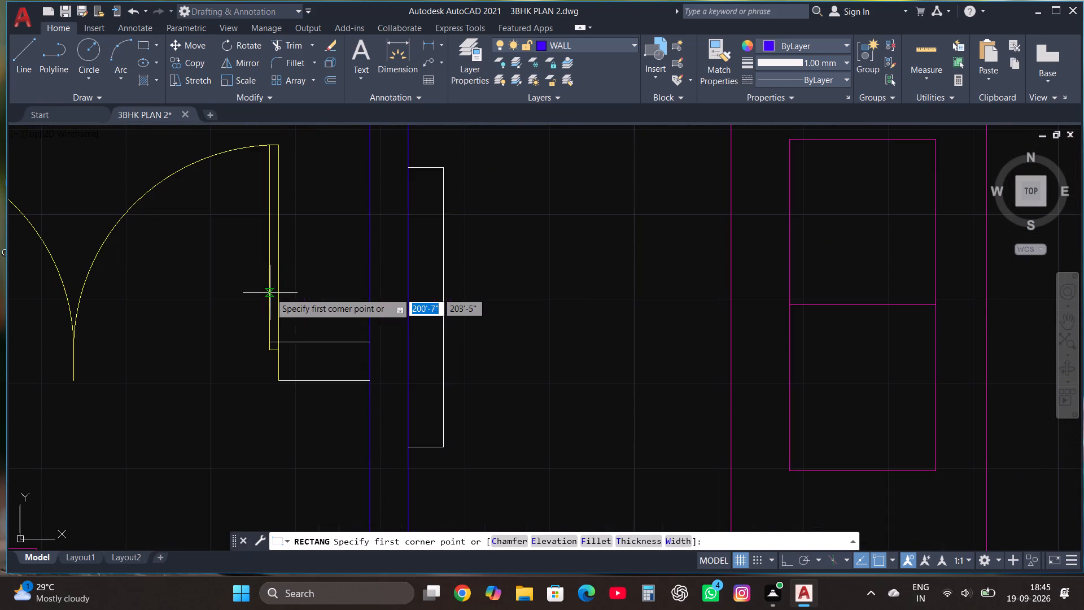
click(278, 380)
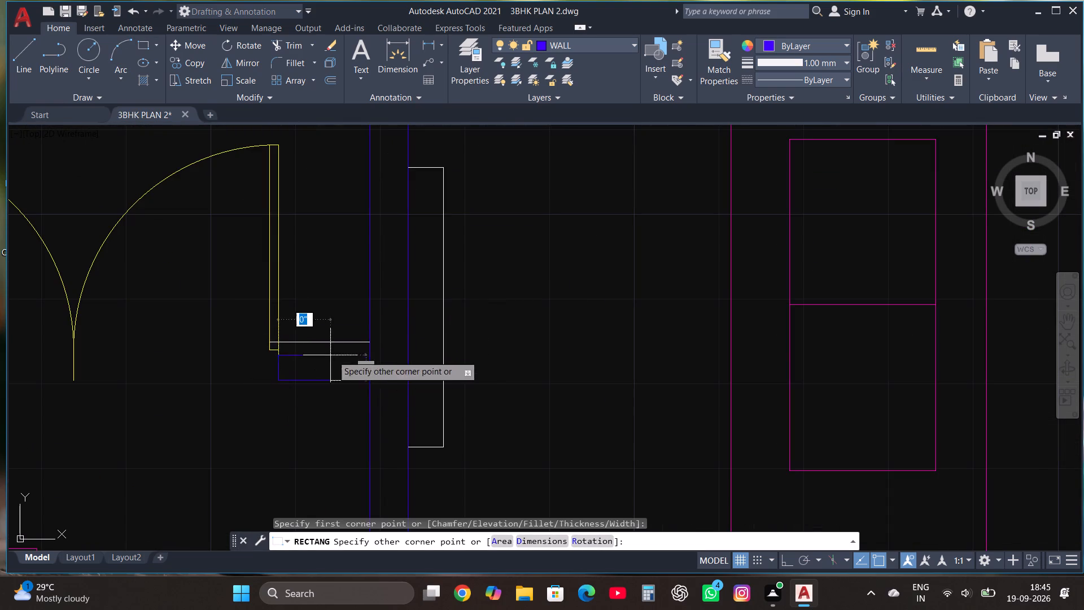
click(371, 343)
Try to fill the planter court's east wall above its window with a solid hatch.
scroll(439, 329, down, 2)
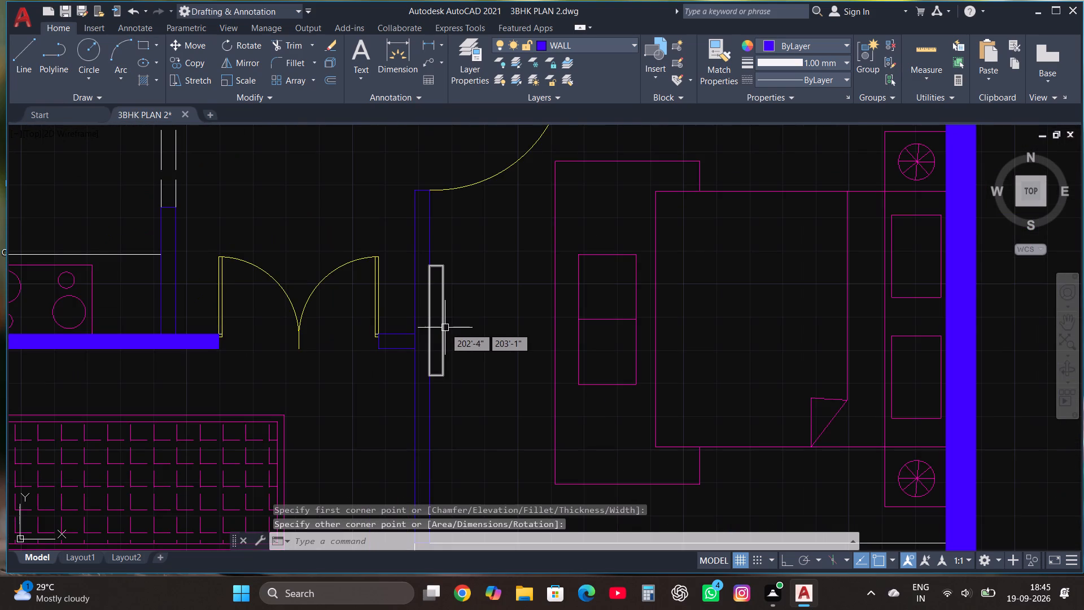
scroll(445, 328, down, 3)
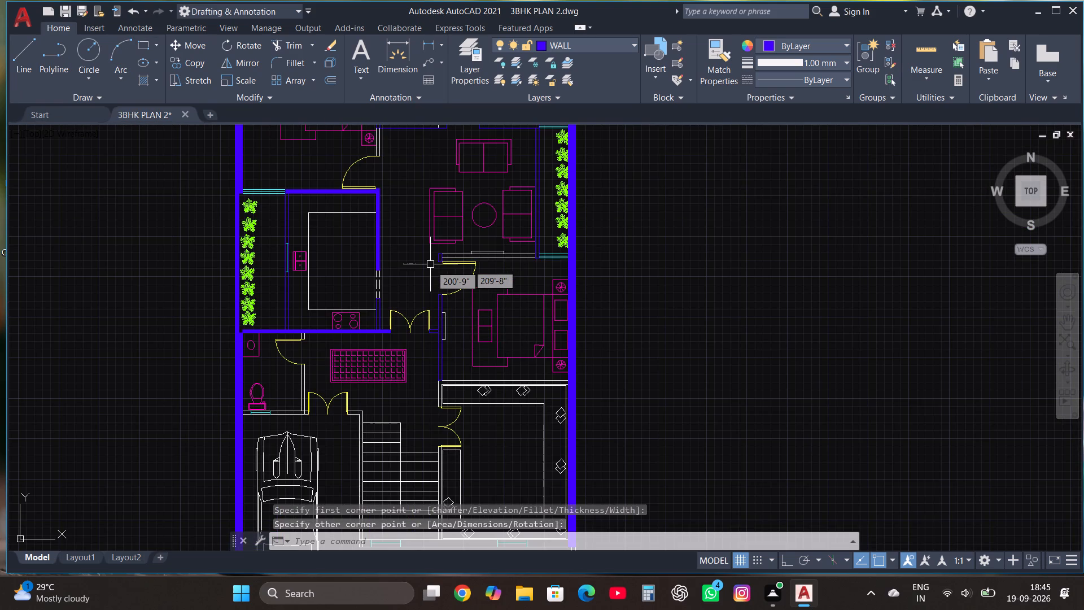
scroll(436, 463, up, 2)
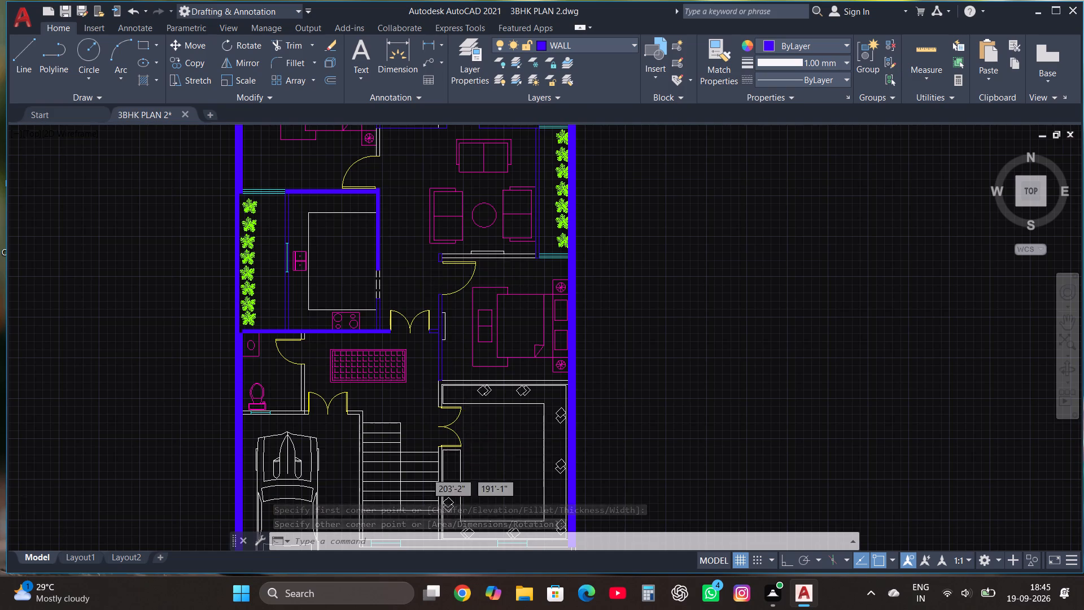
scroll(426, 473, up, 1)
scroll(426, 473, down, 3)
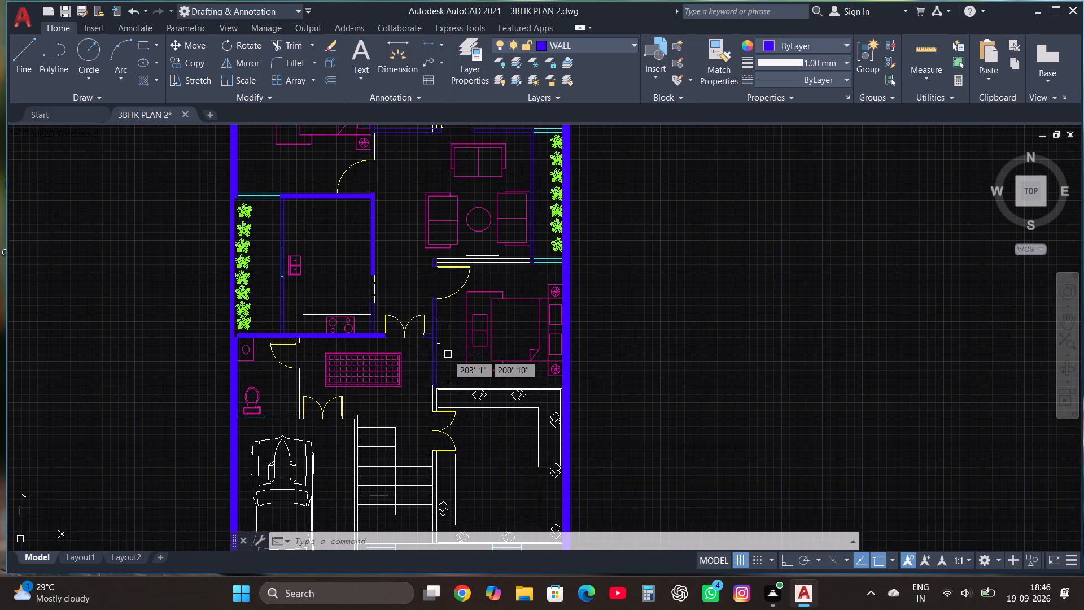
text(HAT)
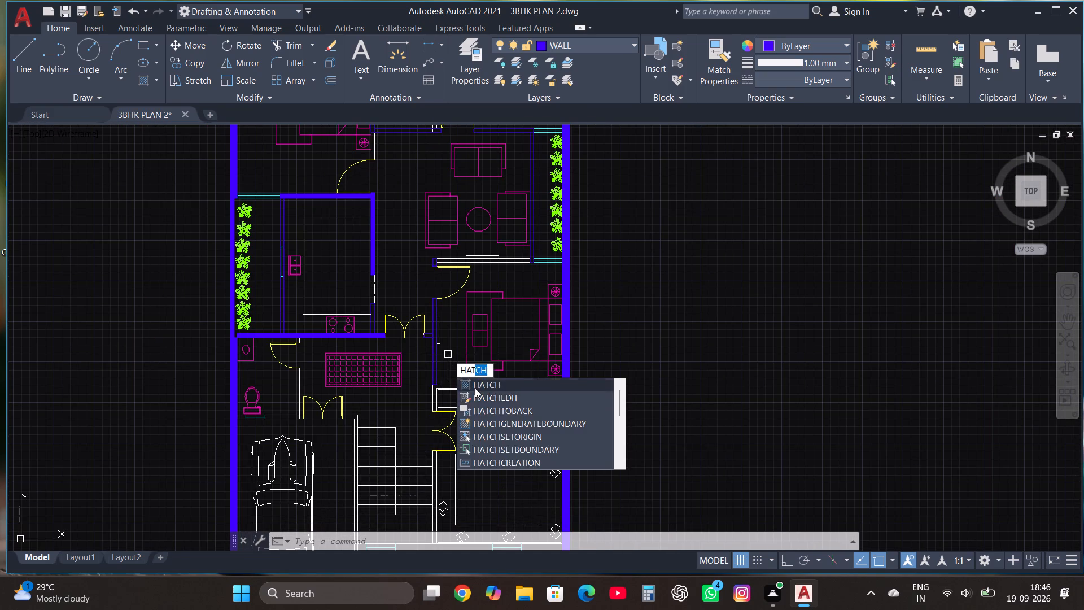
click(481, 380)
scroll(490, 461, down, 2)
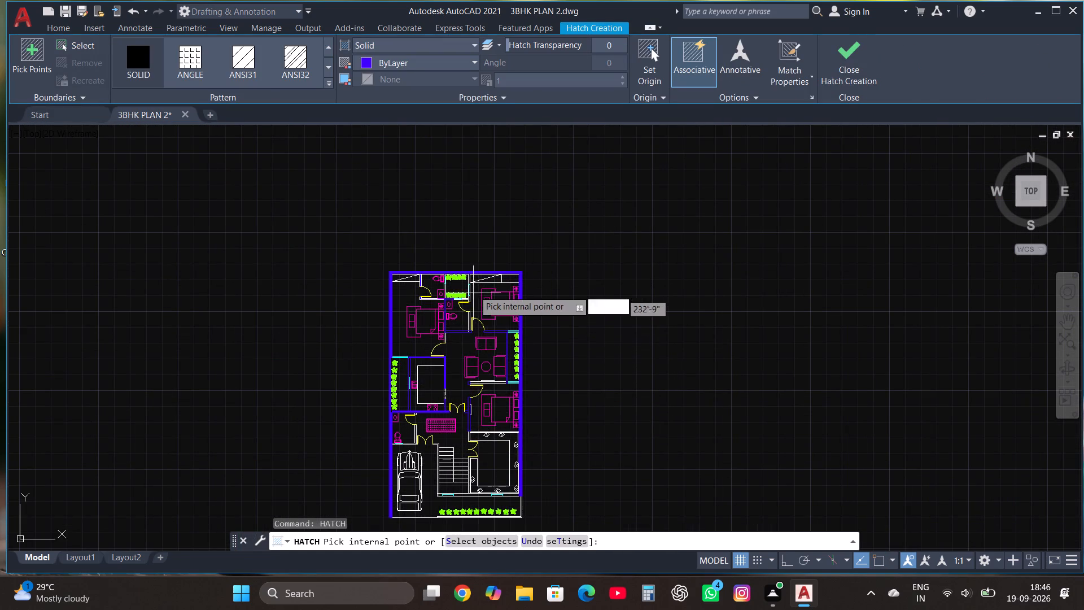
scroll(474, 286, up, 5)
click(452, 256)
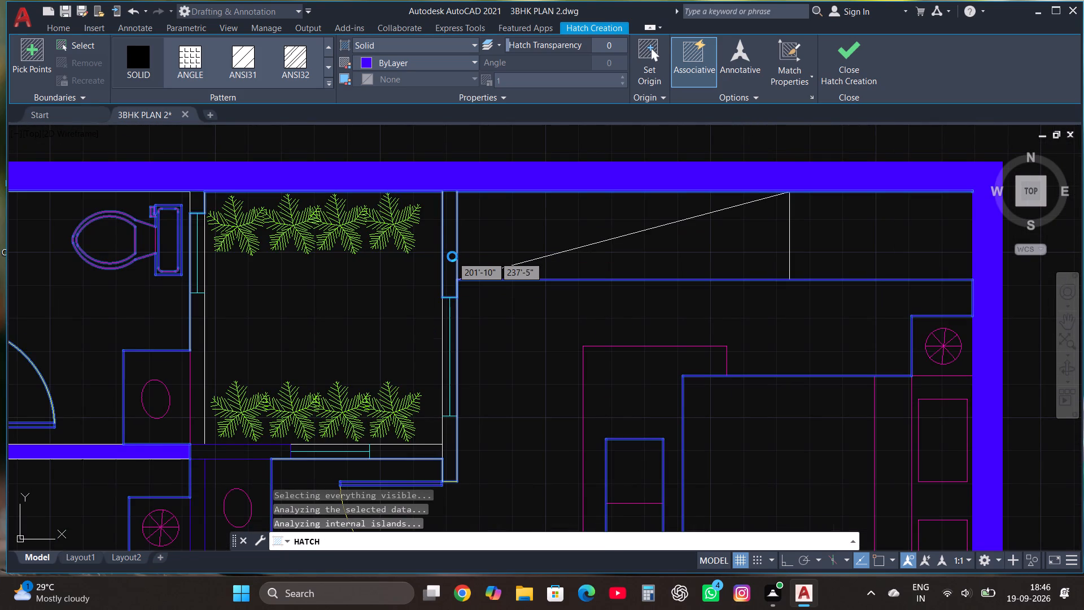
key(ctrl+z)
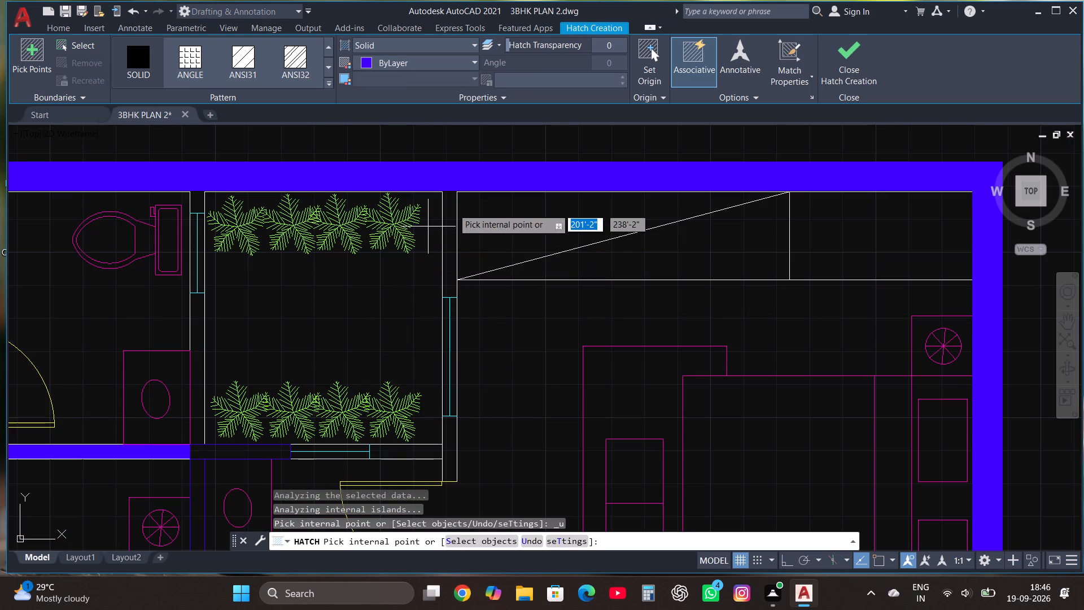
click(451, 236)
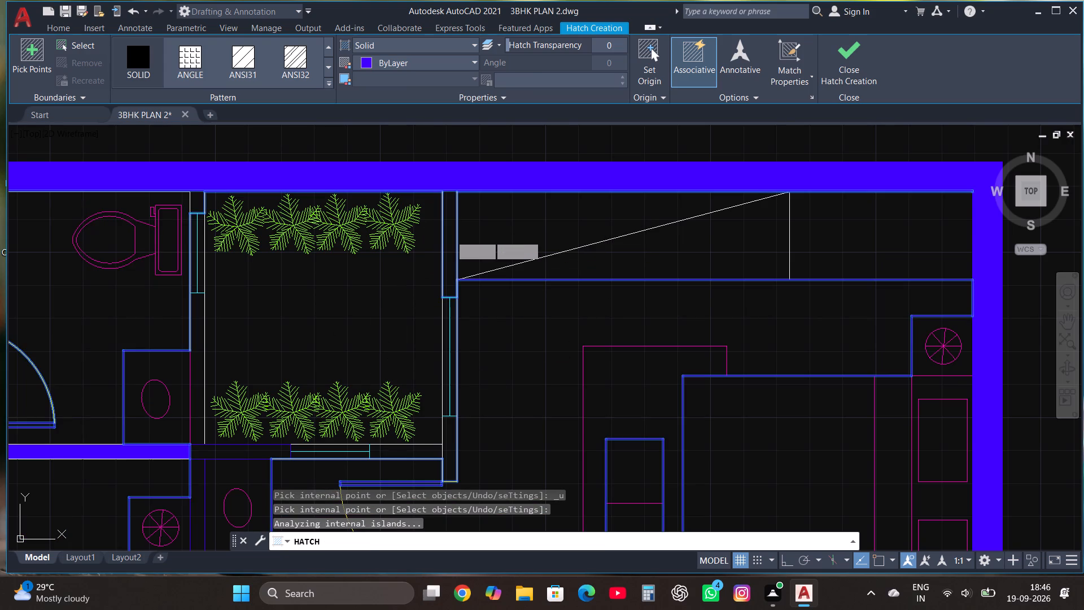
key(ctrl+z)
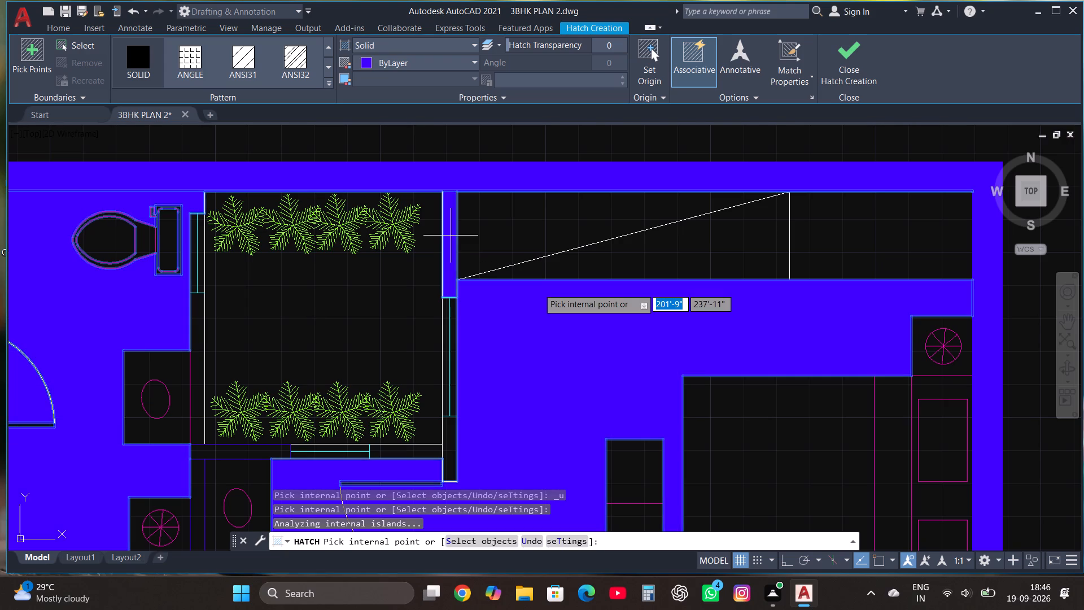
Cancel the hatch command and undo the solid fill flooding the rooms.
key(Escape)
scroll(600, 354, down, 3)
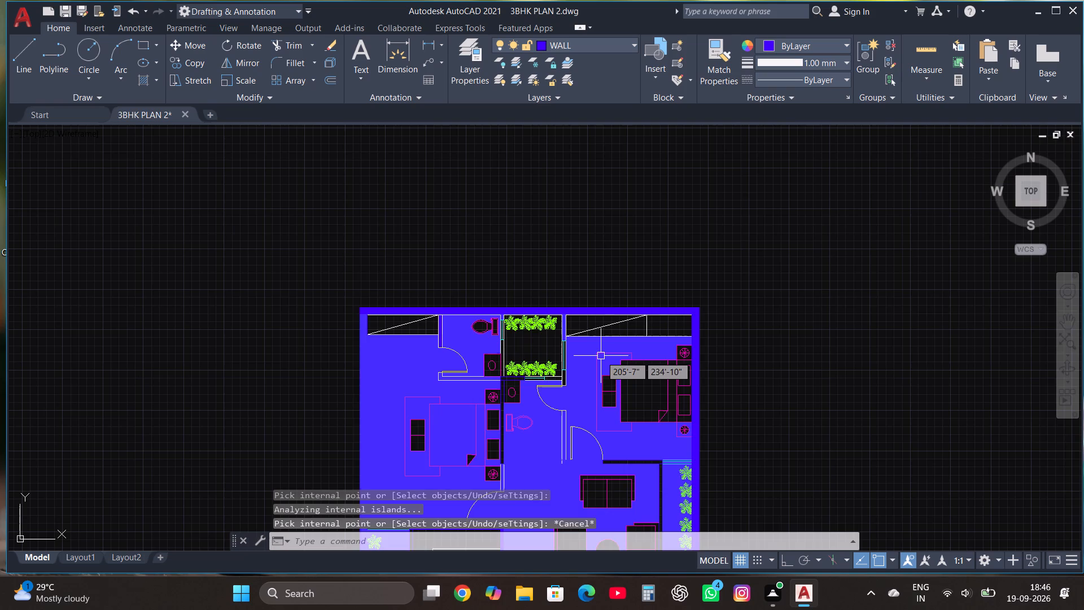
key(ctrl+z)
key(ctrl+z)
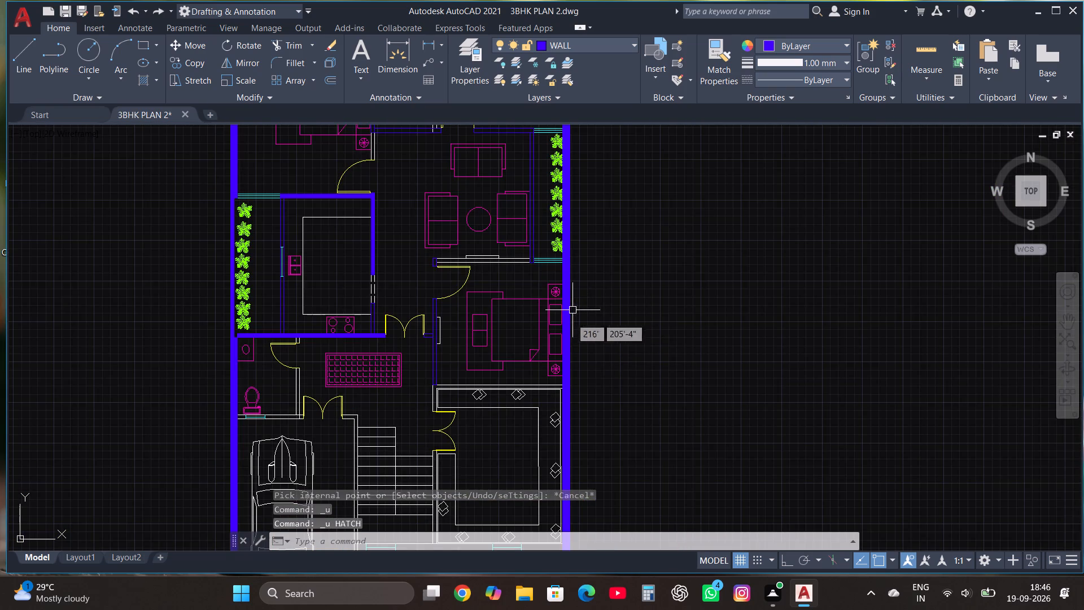
Fill the middle bathroom's walls, the wall stub at the upper-left bedroom's door and the upper-right bedroom's south wall with solid hatch.
scroll(571, 344, down, 2)
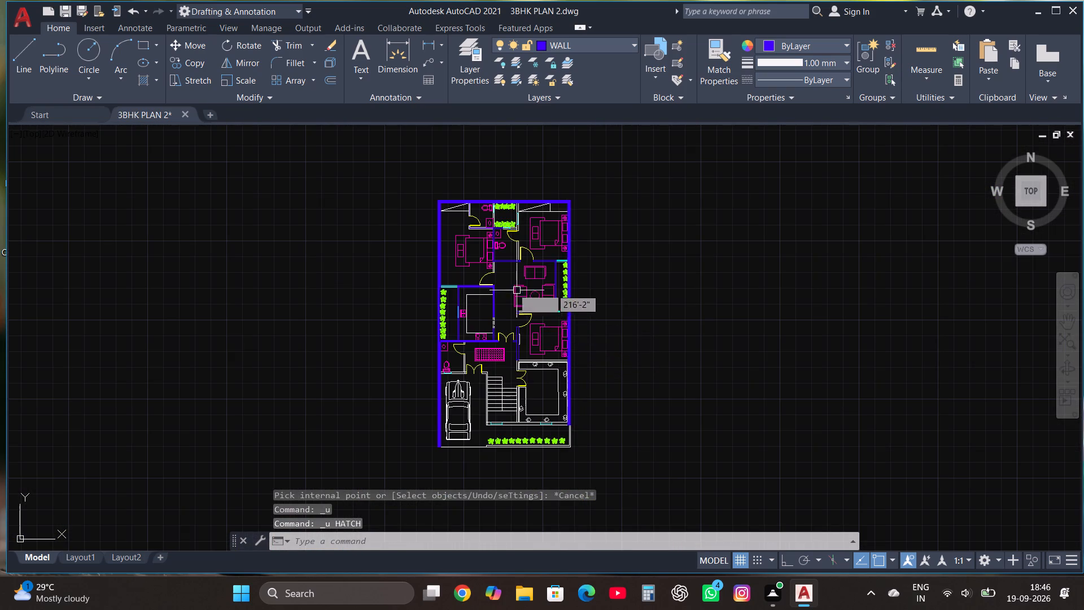
scroll(500, 277, up, 2)
scroll(496, 222, up, 2)
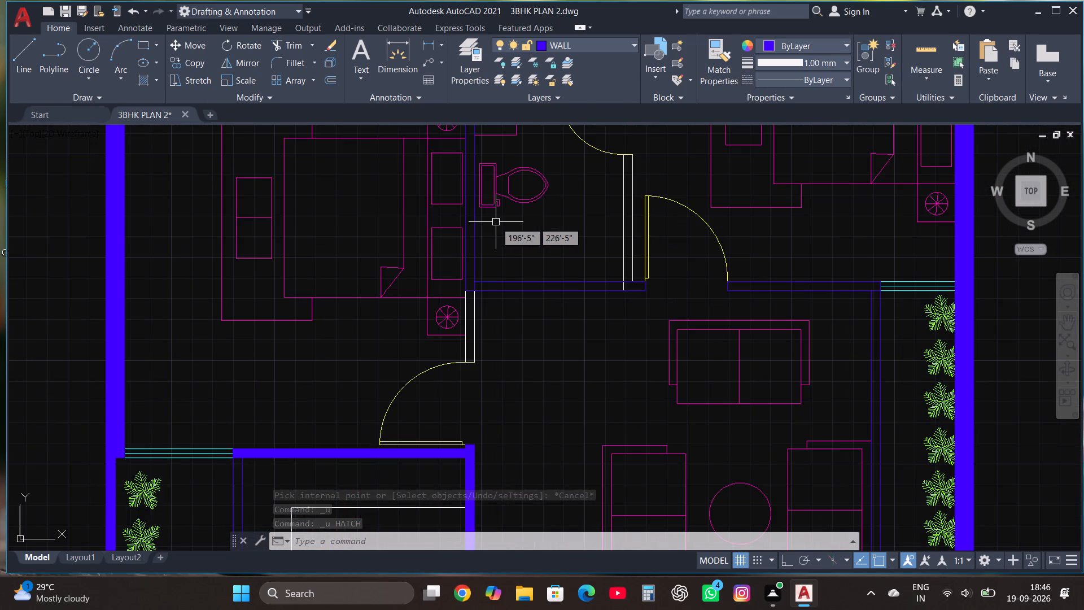
text(HAT)
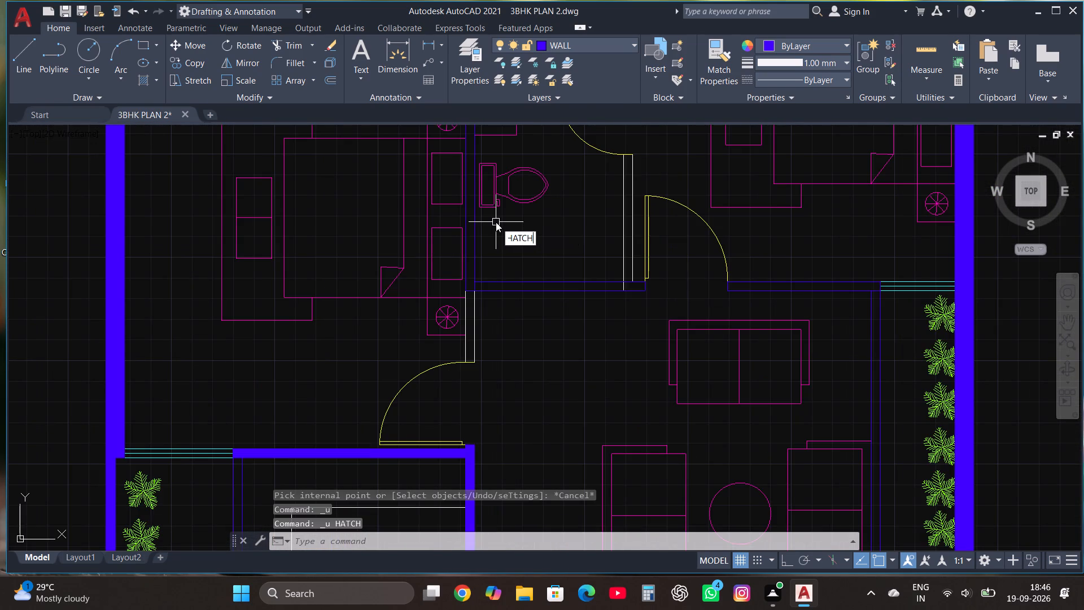
click(542, 256)
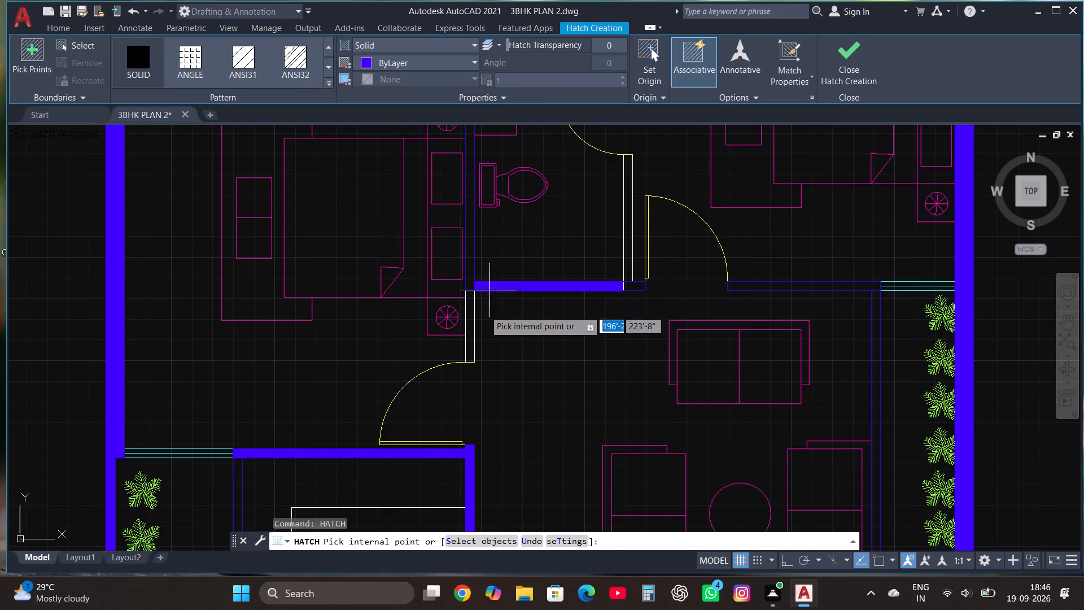
click(470, 324)
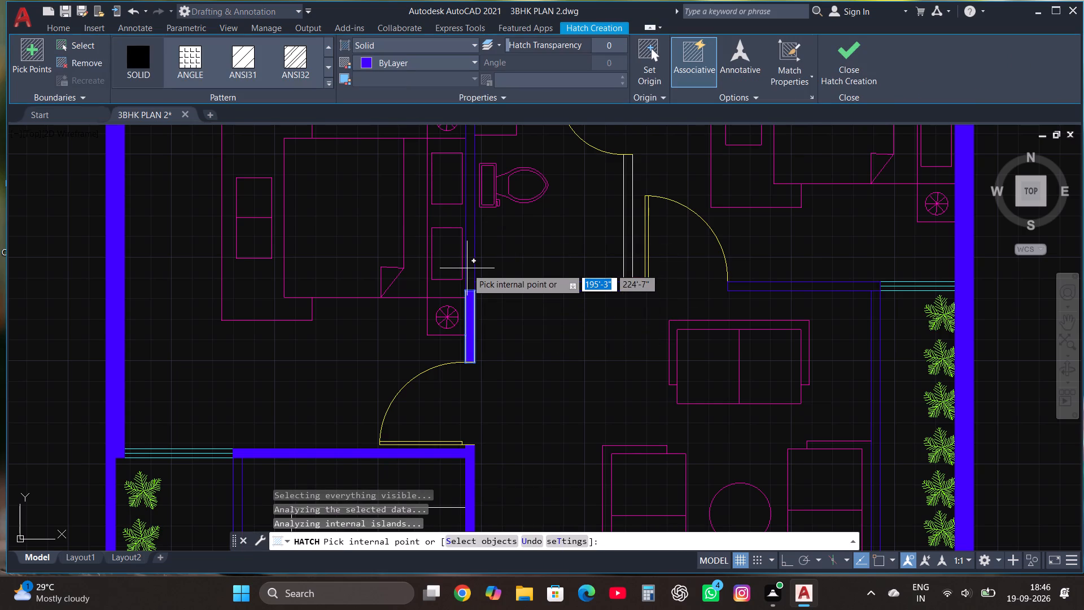
click(470, 268)
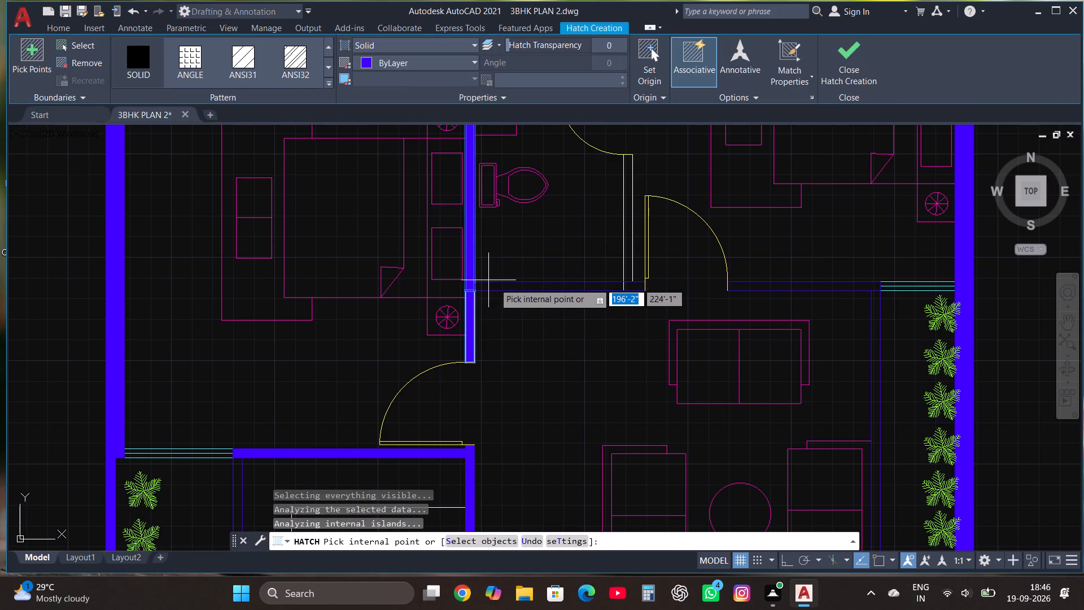
click(503, 289)
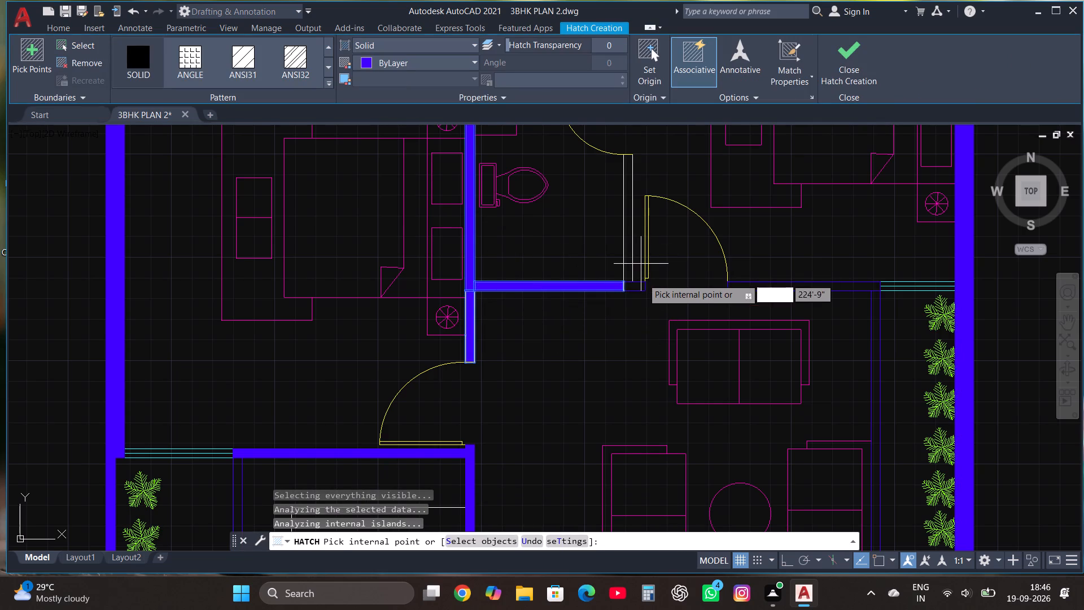
click(635, 285)
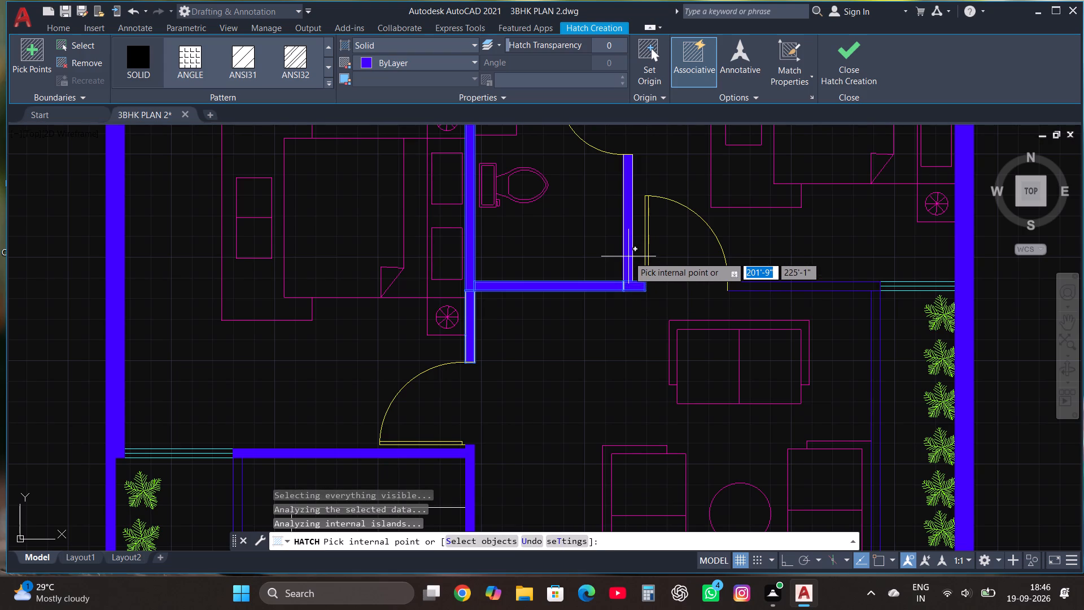
click(628, 256)
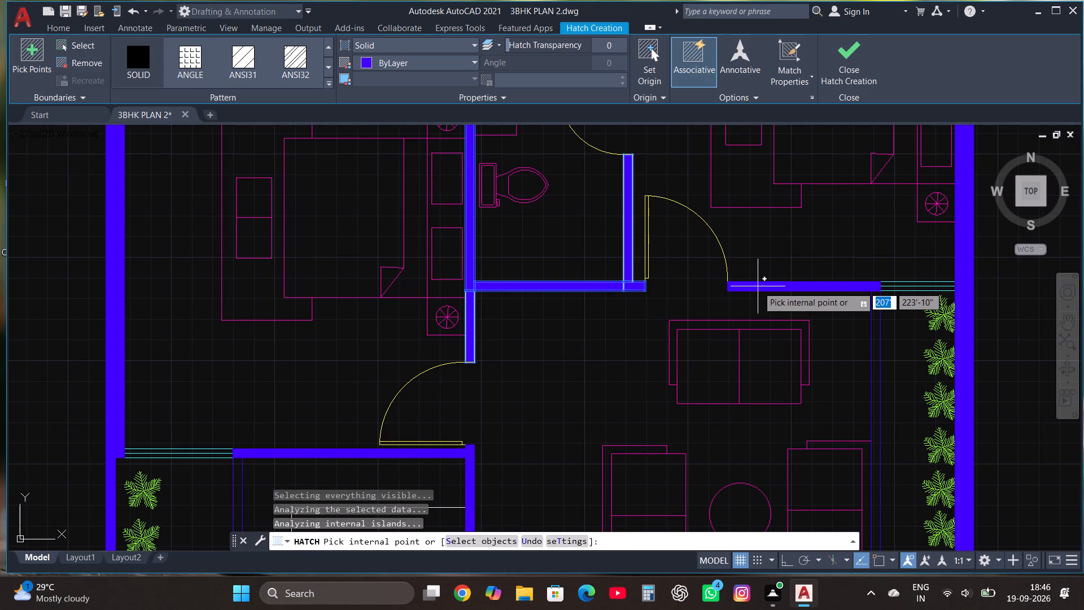
click(758, 286)
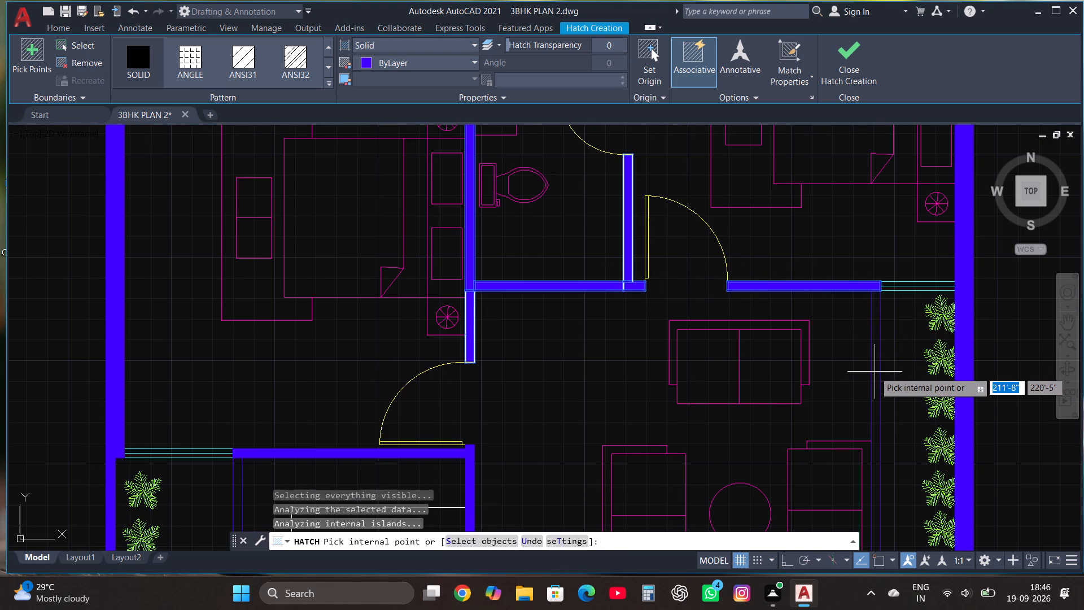
Fill the planter court's east and west walls below their windows with solid hatch.
scroll(875, 372, down, 1)
scroll(875, 372, up, 2)
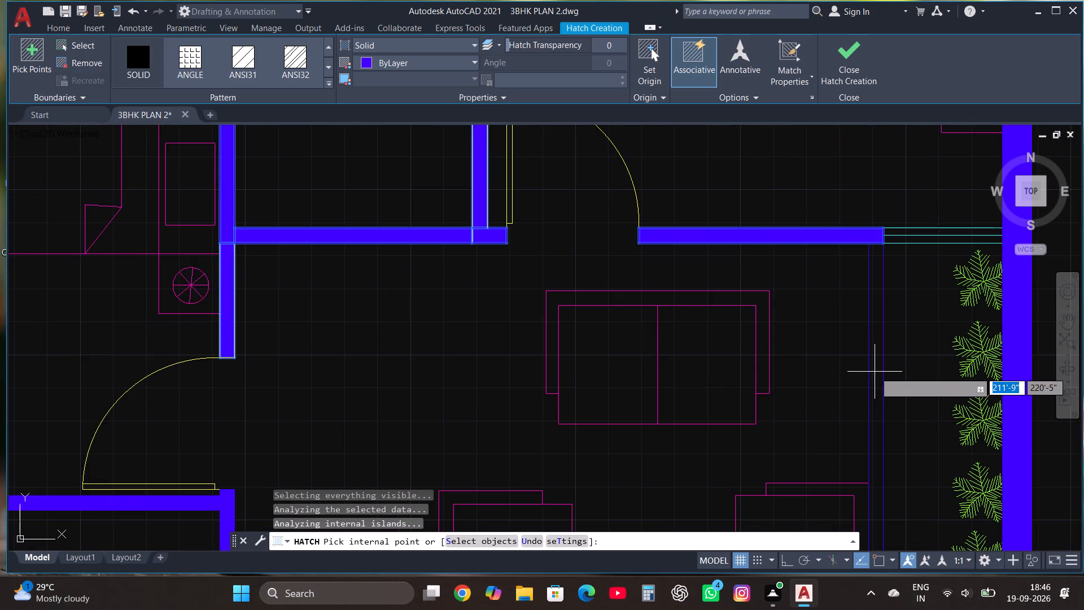
scroll(697, 448, down, 3)
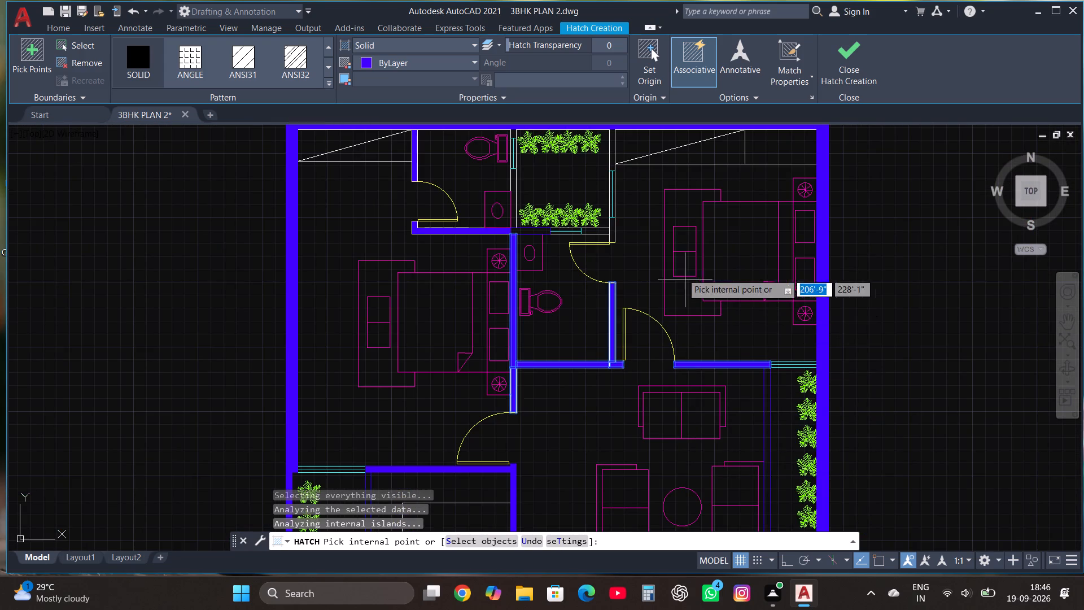
scroll(613, 217, up, 2)
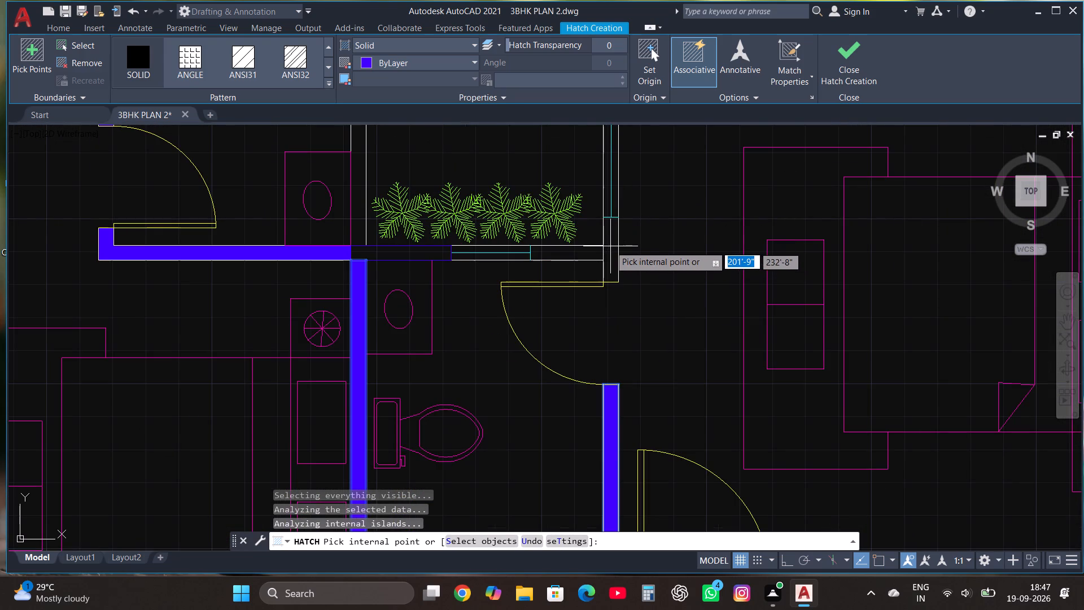
click(610, 246)
scroll(610, 246, down, 1)
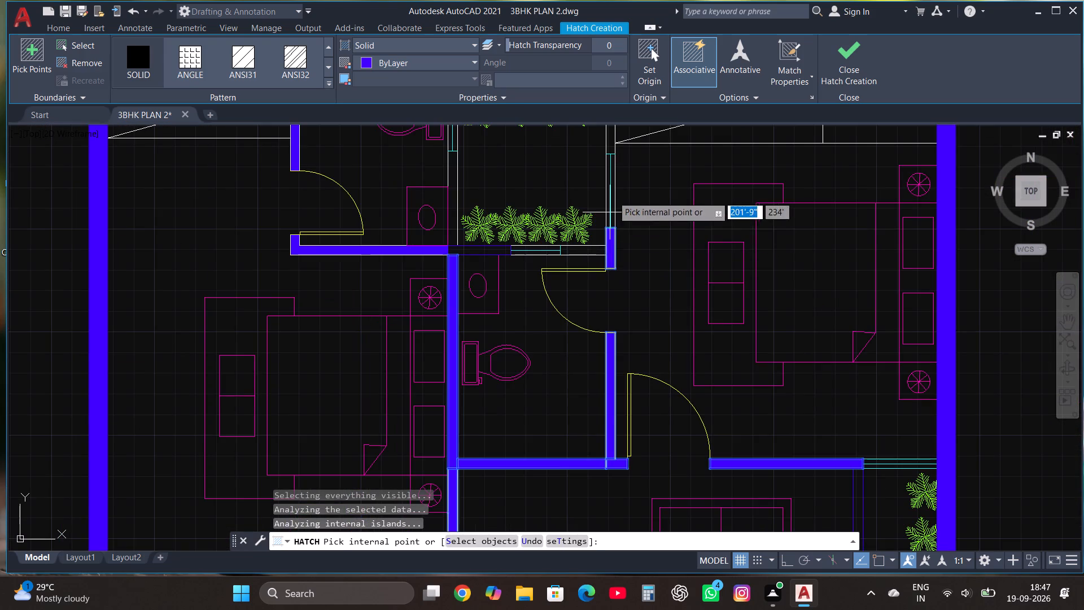
scroll(601, 247, down, 1)
scroll(614, 164, up, 2)
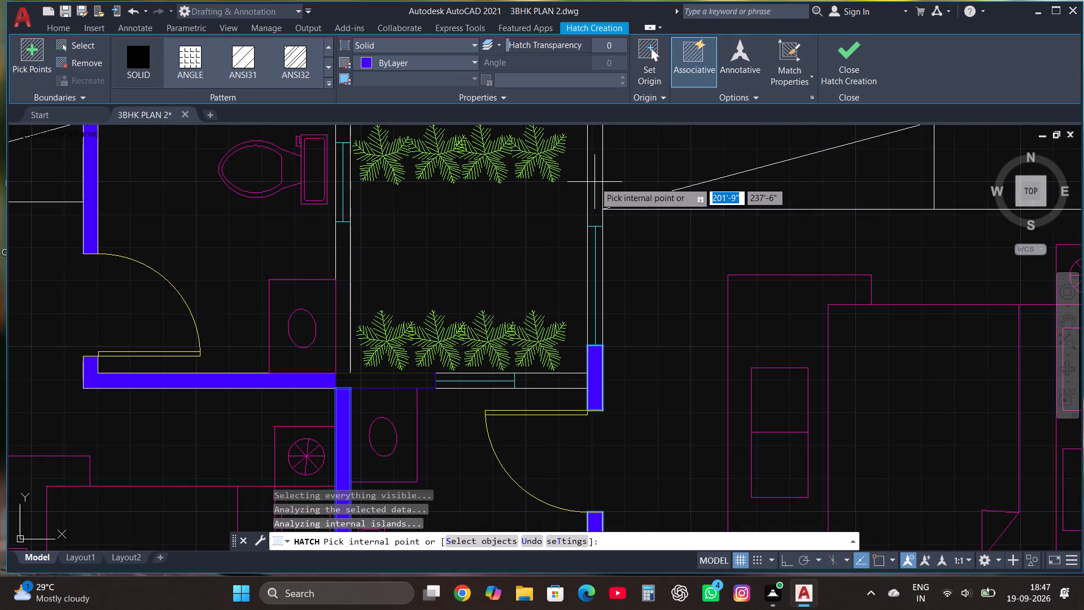
scroll(595, 182, down, 1)
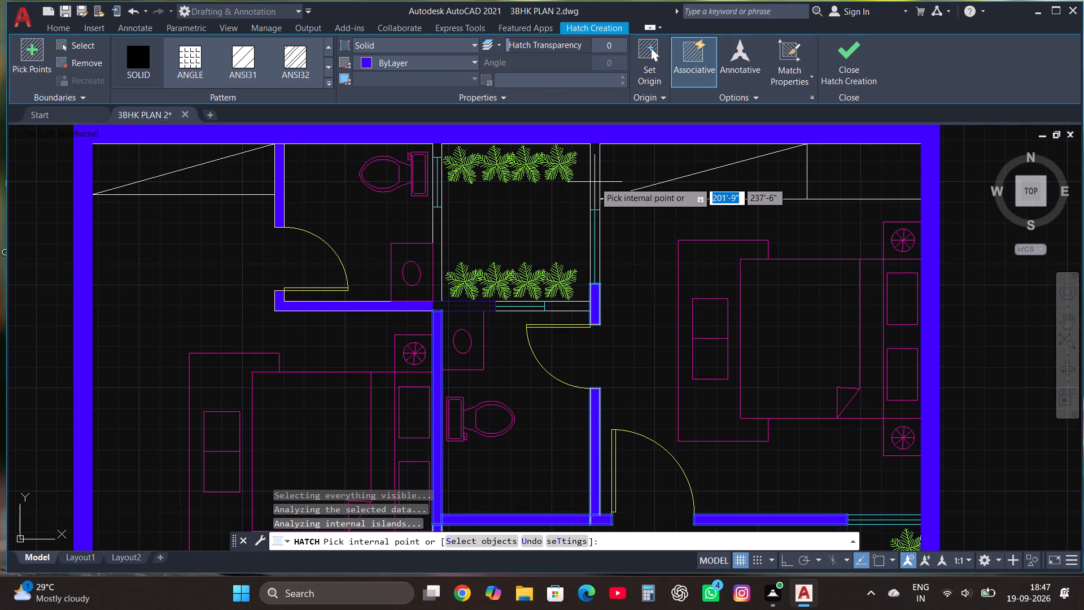
click(435, 221)
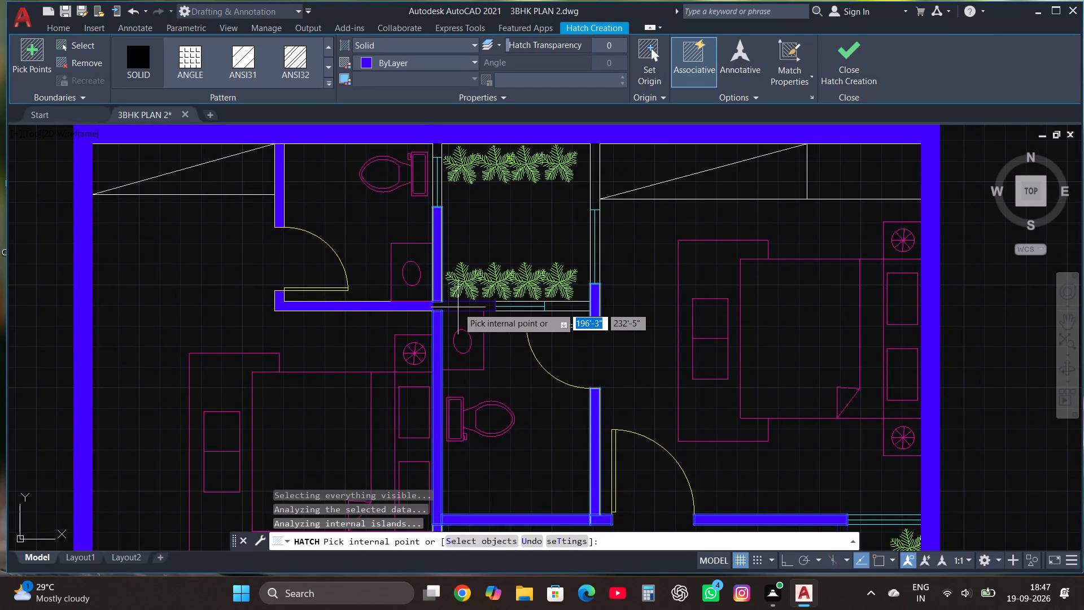
Fill the planter court's south wall on both sides of its window with solid hatch and finish the hatch.
scroll(458, 307, up, 3)
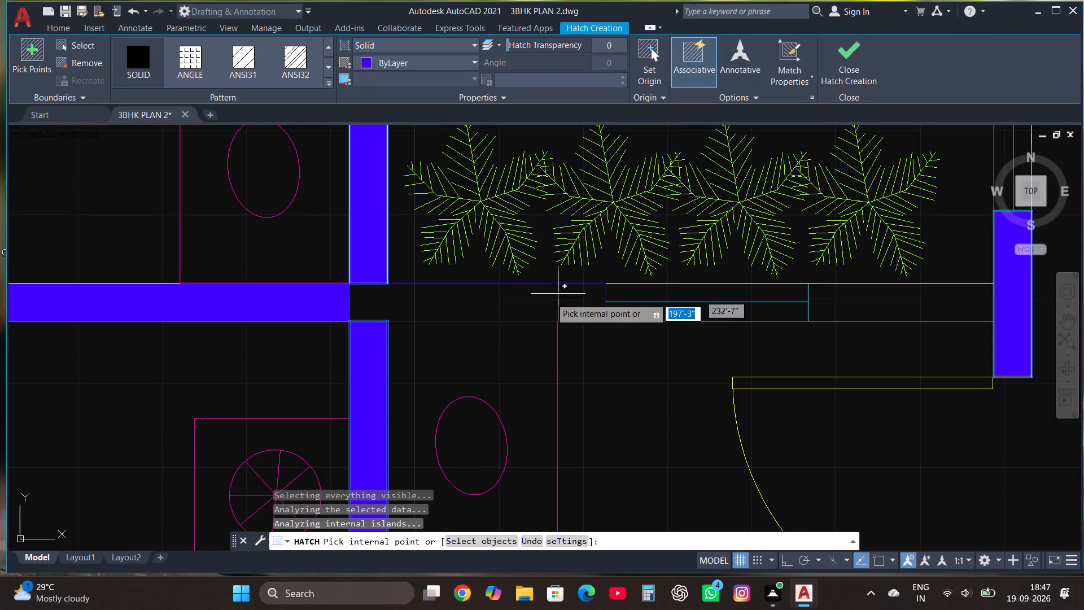
click(400, 303)
scroll(400, 303, down, 3)
scroll(581, 296, up, 2)
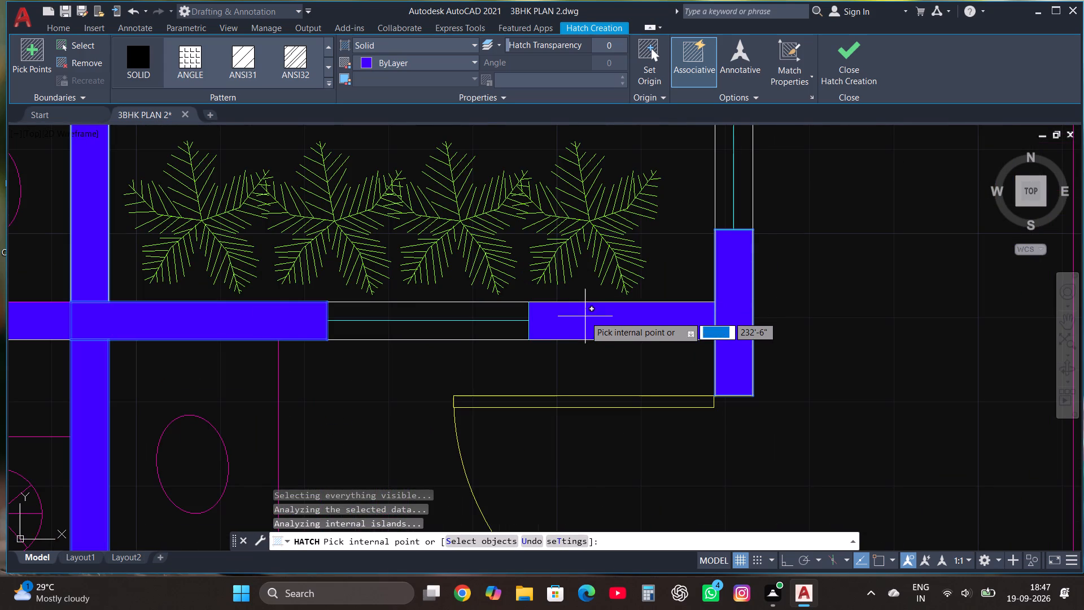
click(585, 316)
scroll(585, 317, down, 4)
scroll(607, 255, up, 3)
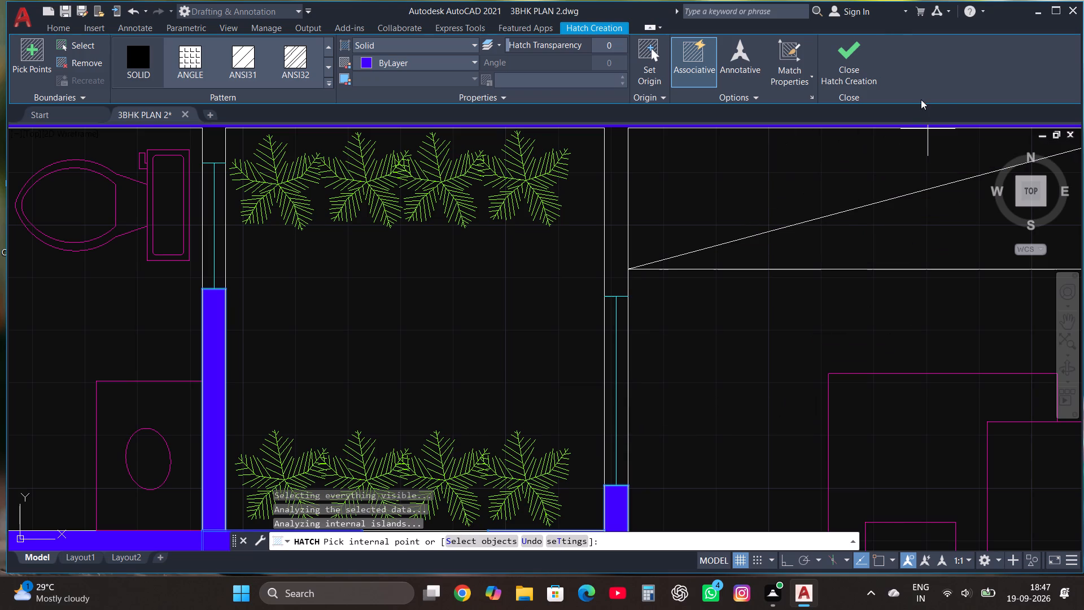
click(854, 56)
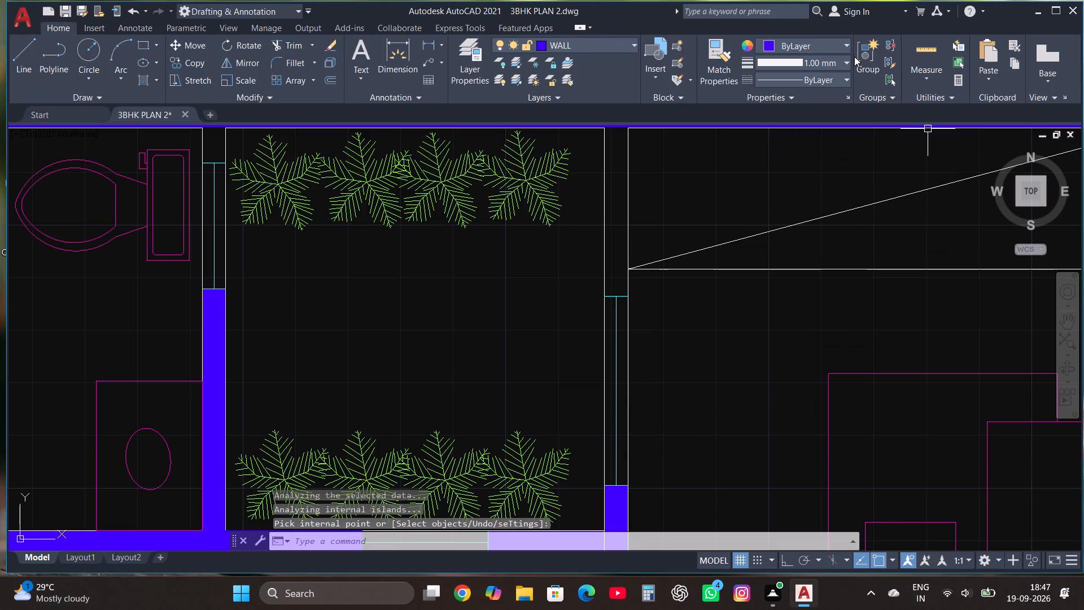
Fill the planter court's east and west walls above their windows with a new solid hatch.
scroll(727, 271, down, 2)
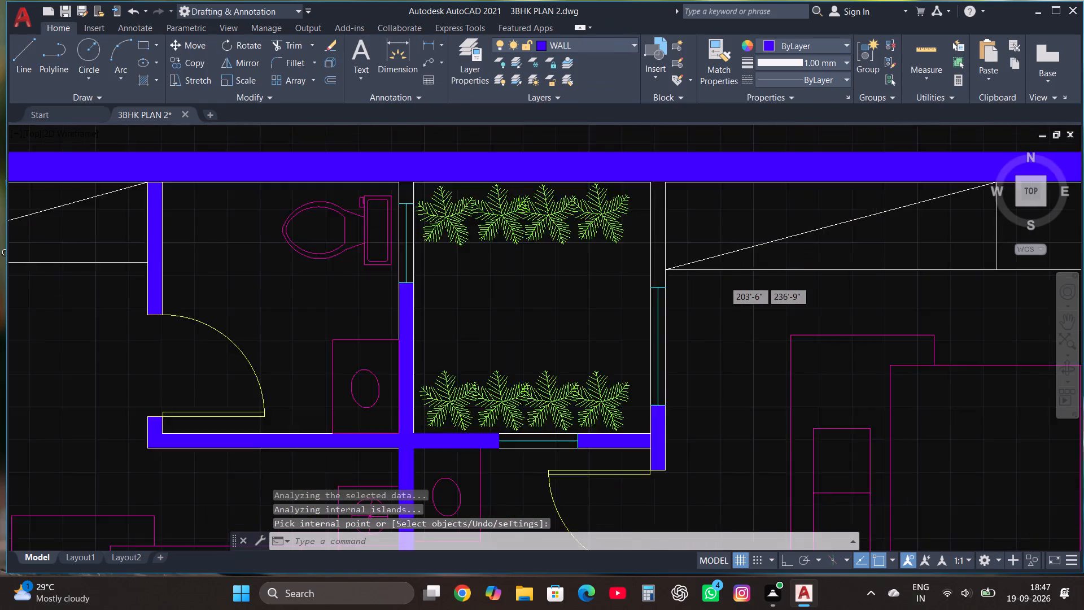
scroll(724, 281, down, 2)
scroll(727, 281, up, 2)
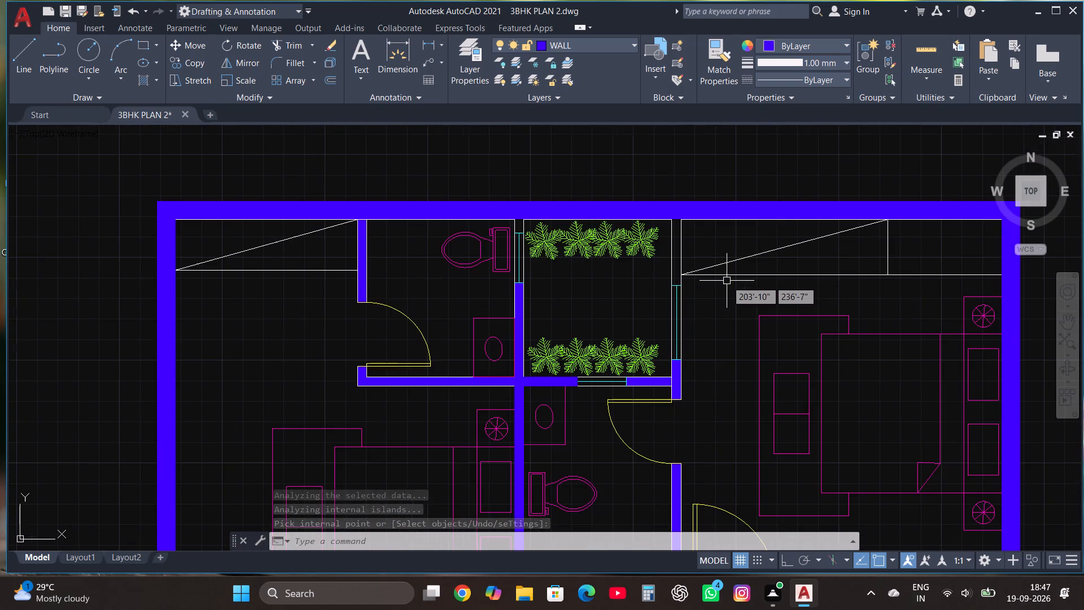
text(HAT)
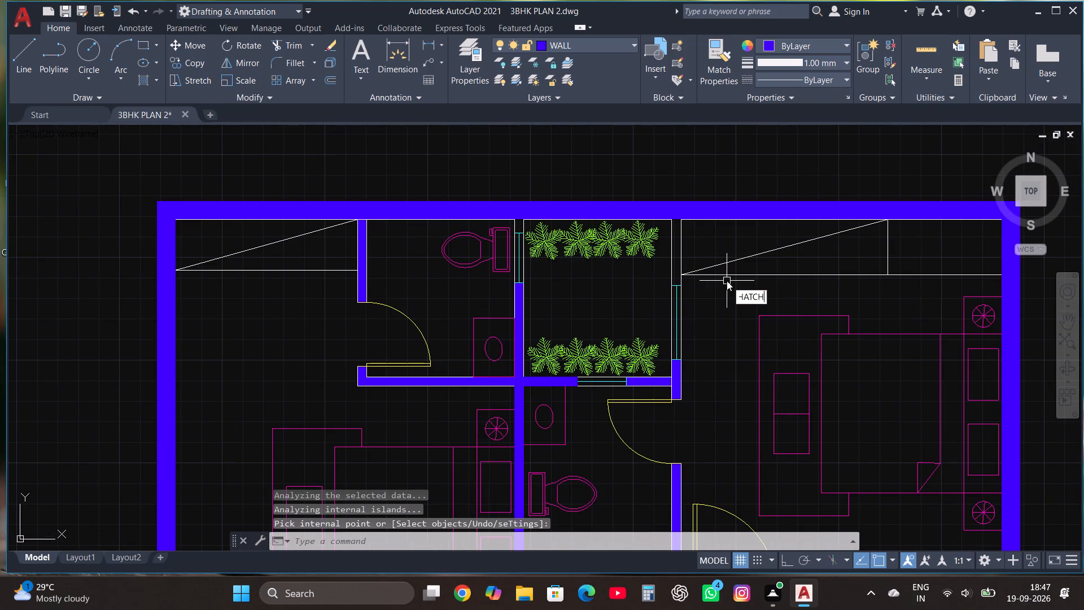
click(770, 308)
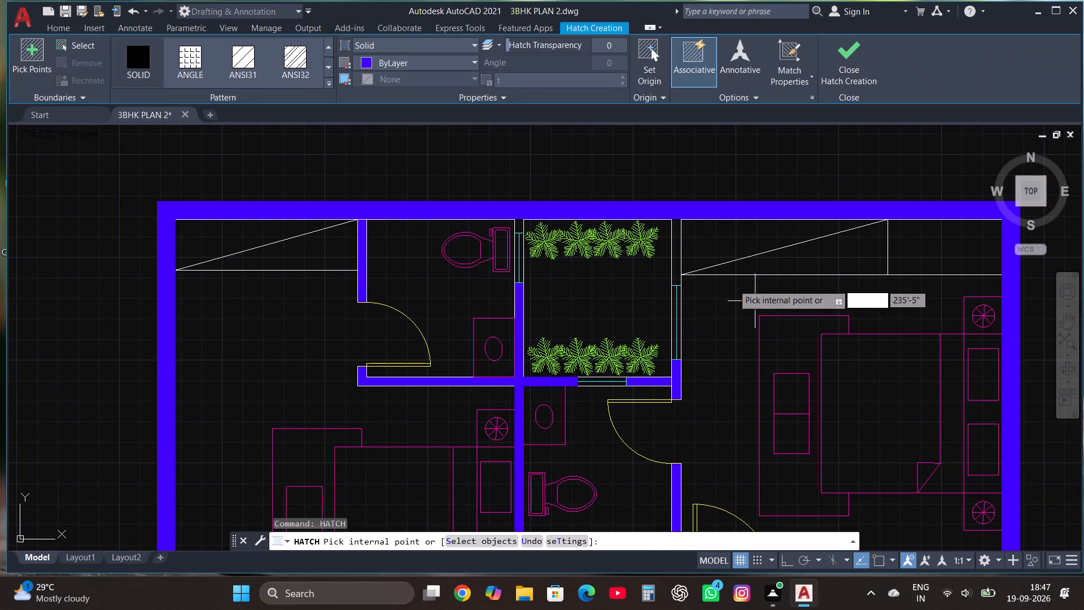
scroll(682, 258, up, 2)
click(663, 238)
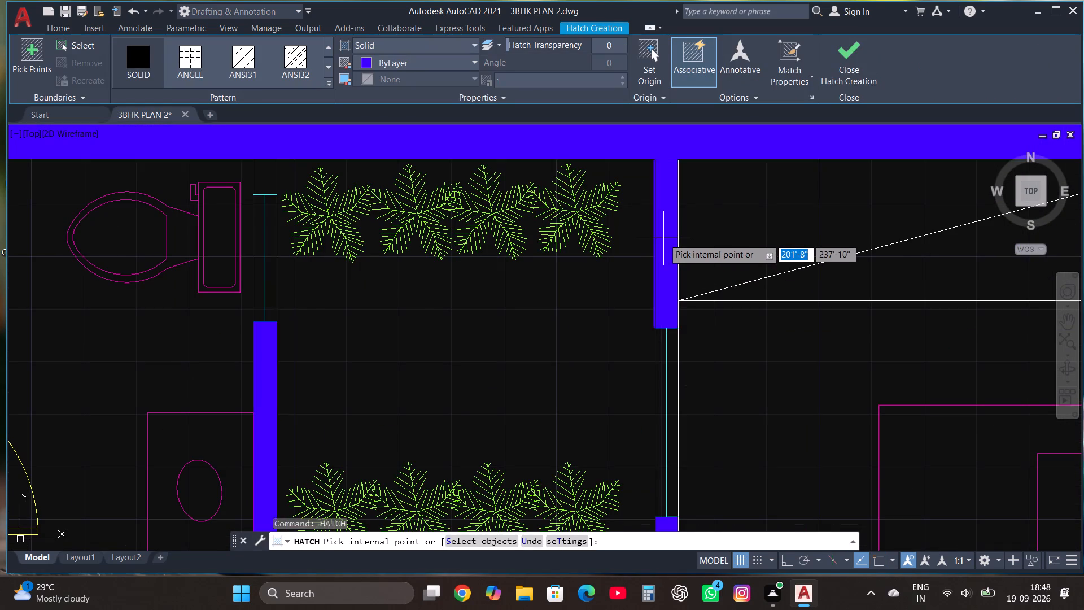
click(264, 176)
Fill the living room's east wall alongside the planter strip with solid hatch.
scroll(283, 206, down, 3)
scroll(445, 225, down, 2)
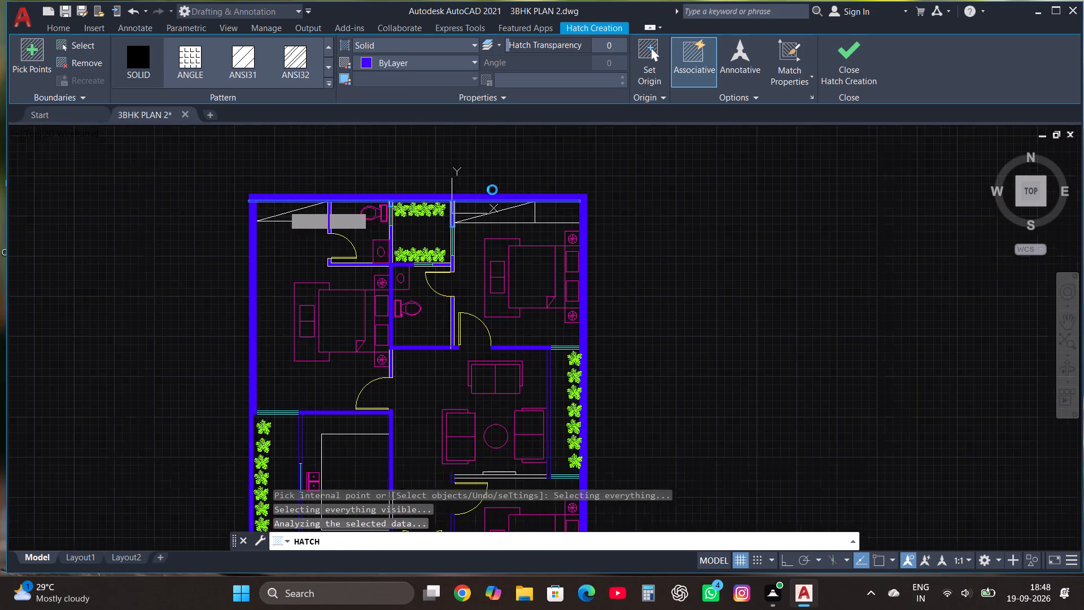
scroll(492, 190, down, 1)
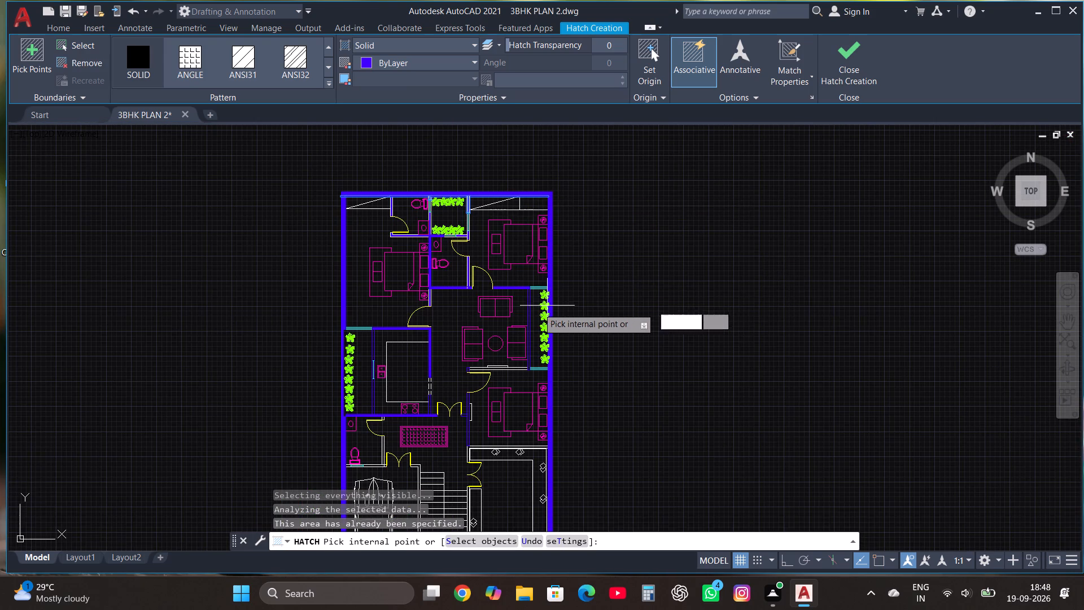
scroll(525, 300, up, 4)
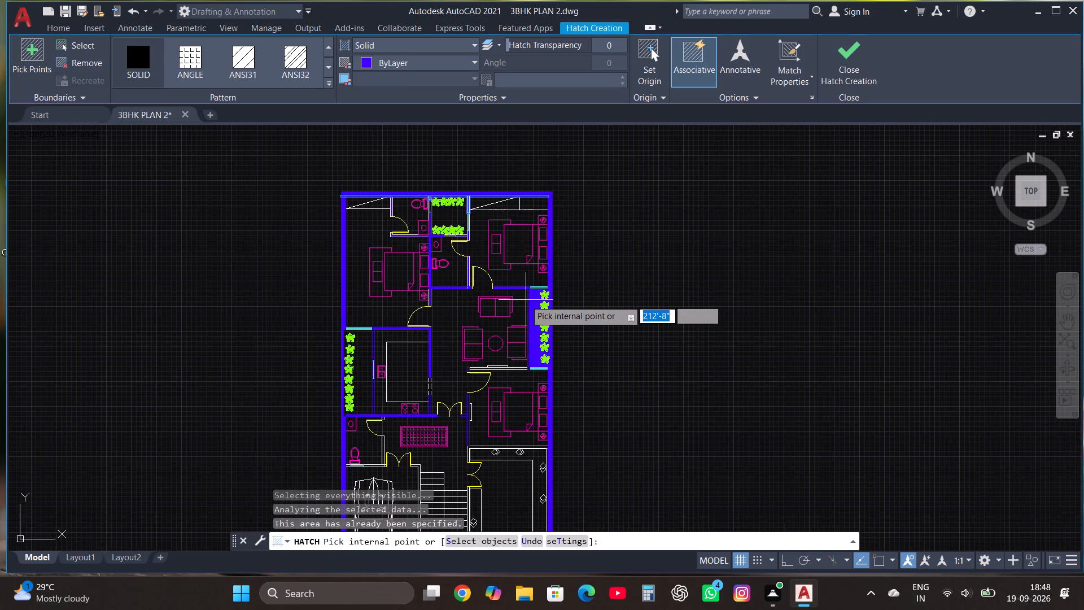
scroll(526, 300, up, 8)
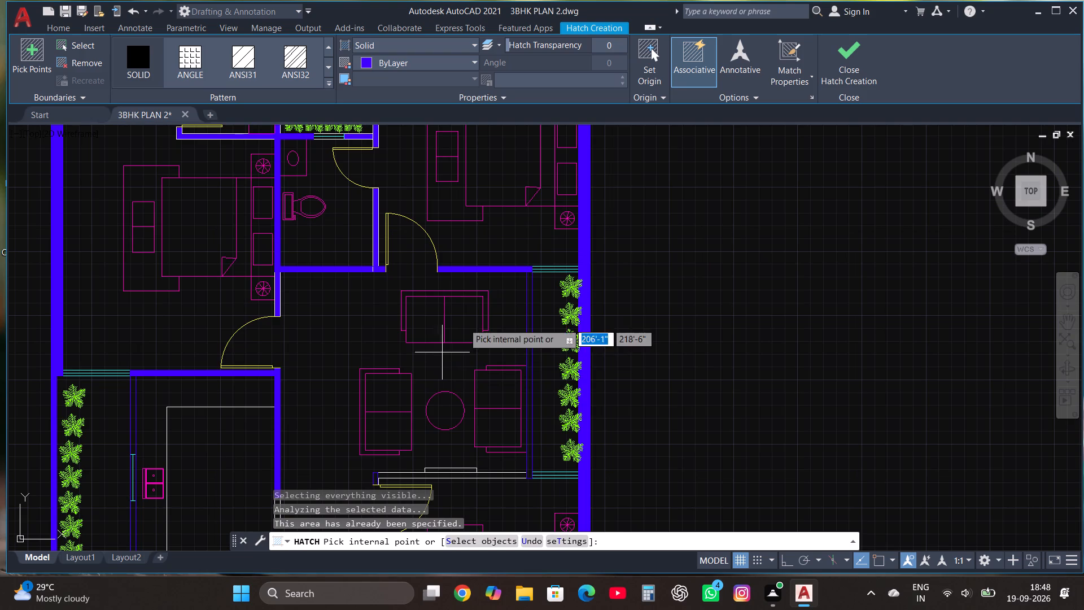
scroll(487, 297, up, 1)
scroll(565, 293, up, 4)
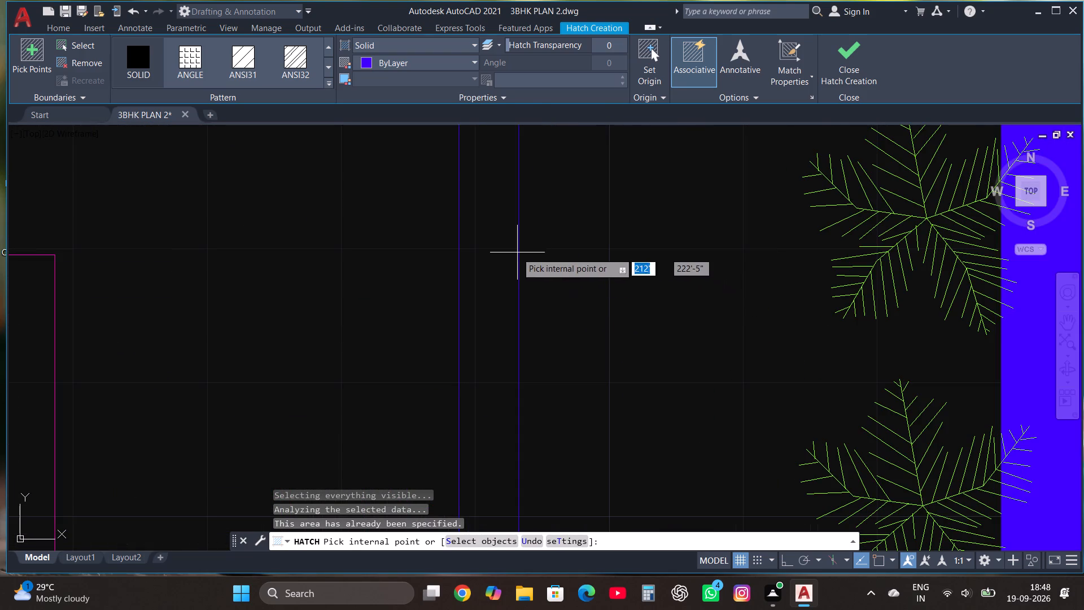
scroll(489, 291, down, 2)
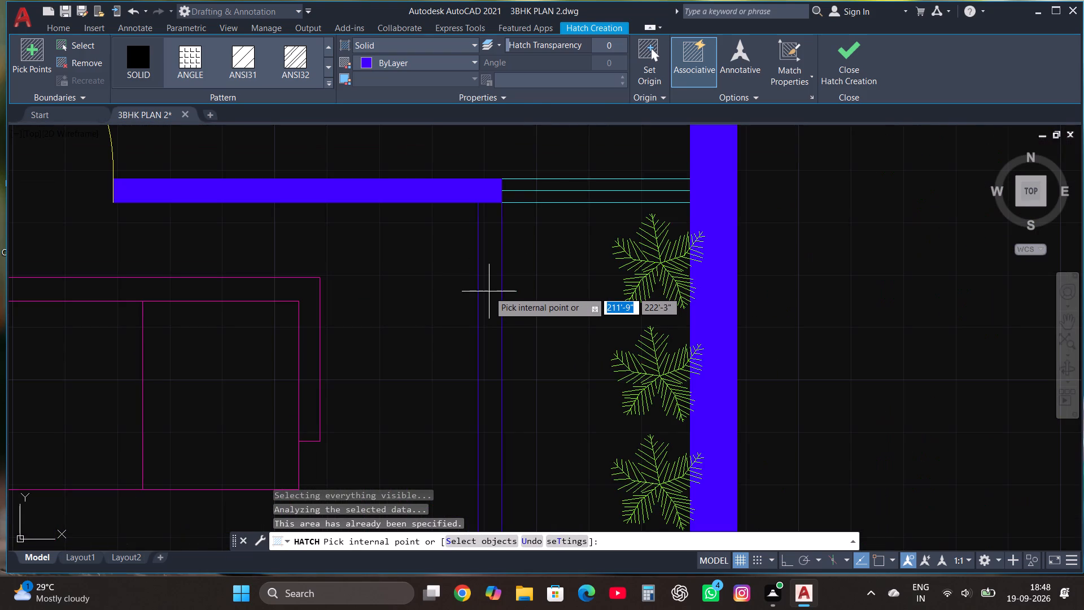
scroll(489, 291, down, 1)
click(489, 291)
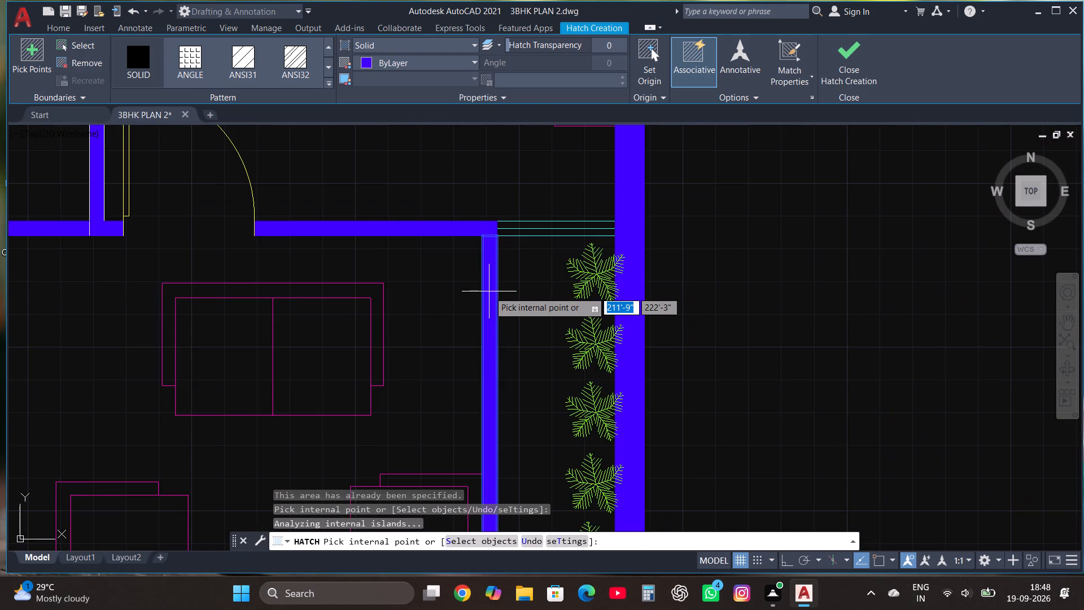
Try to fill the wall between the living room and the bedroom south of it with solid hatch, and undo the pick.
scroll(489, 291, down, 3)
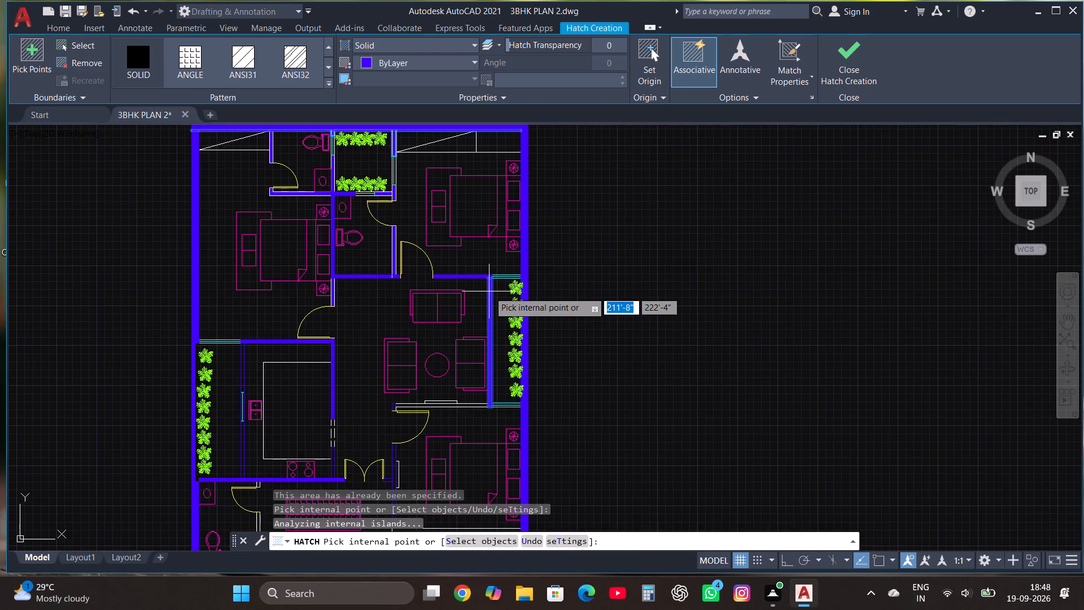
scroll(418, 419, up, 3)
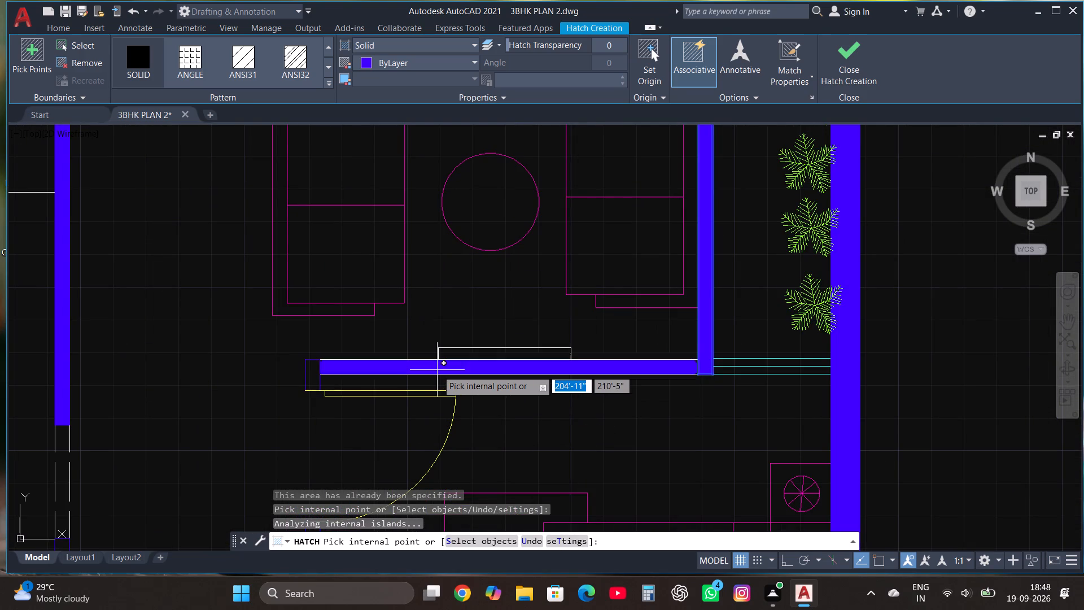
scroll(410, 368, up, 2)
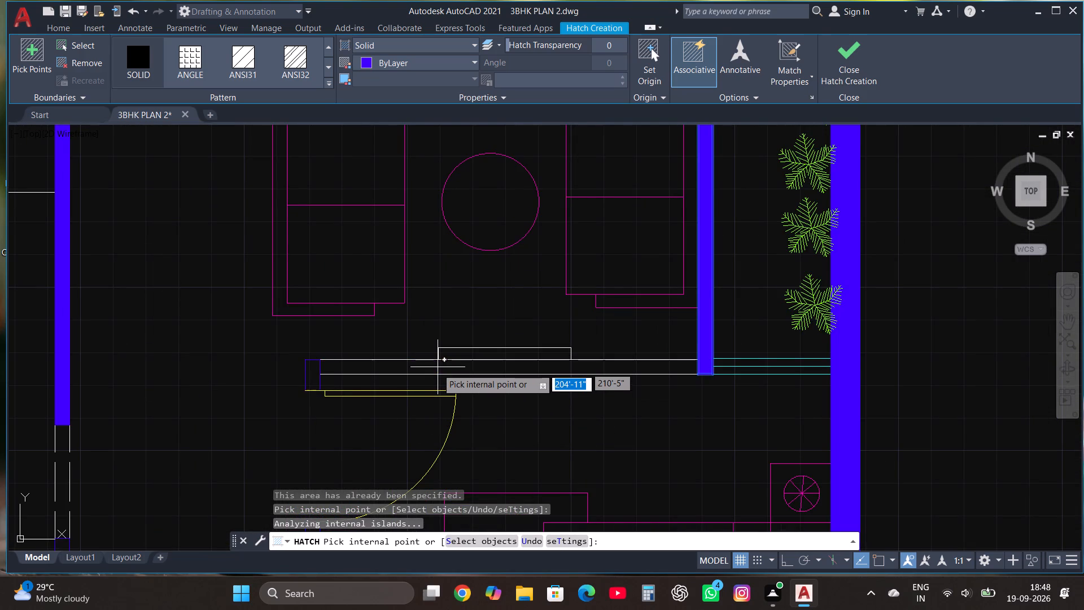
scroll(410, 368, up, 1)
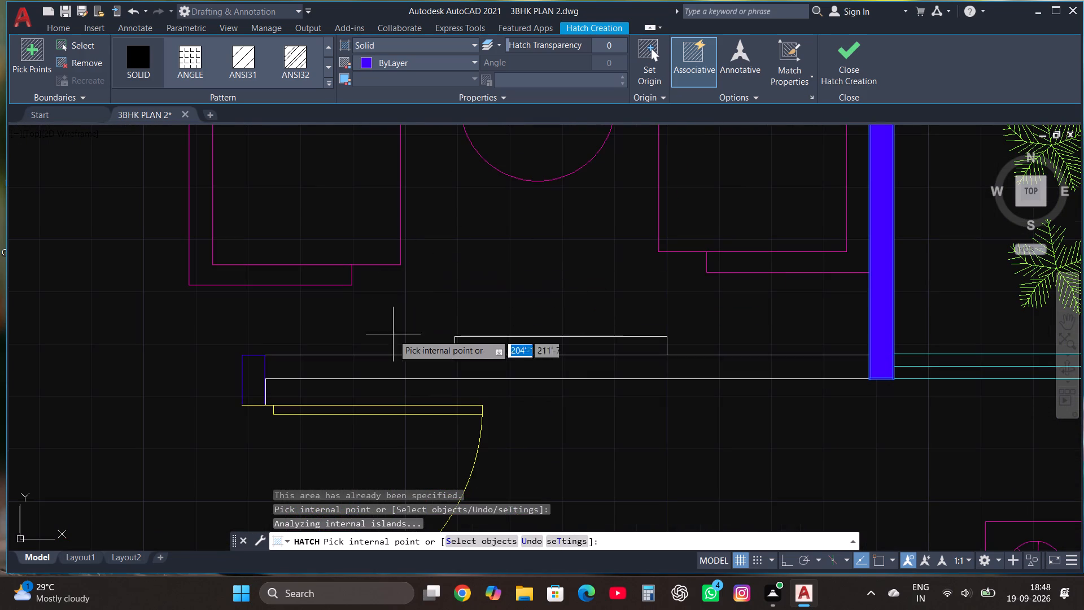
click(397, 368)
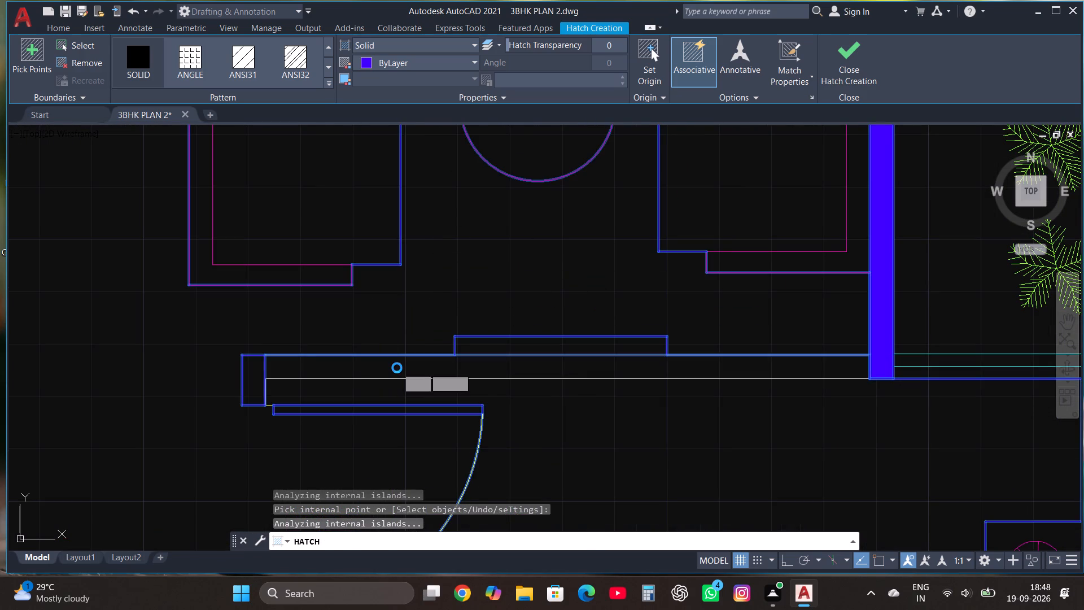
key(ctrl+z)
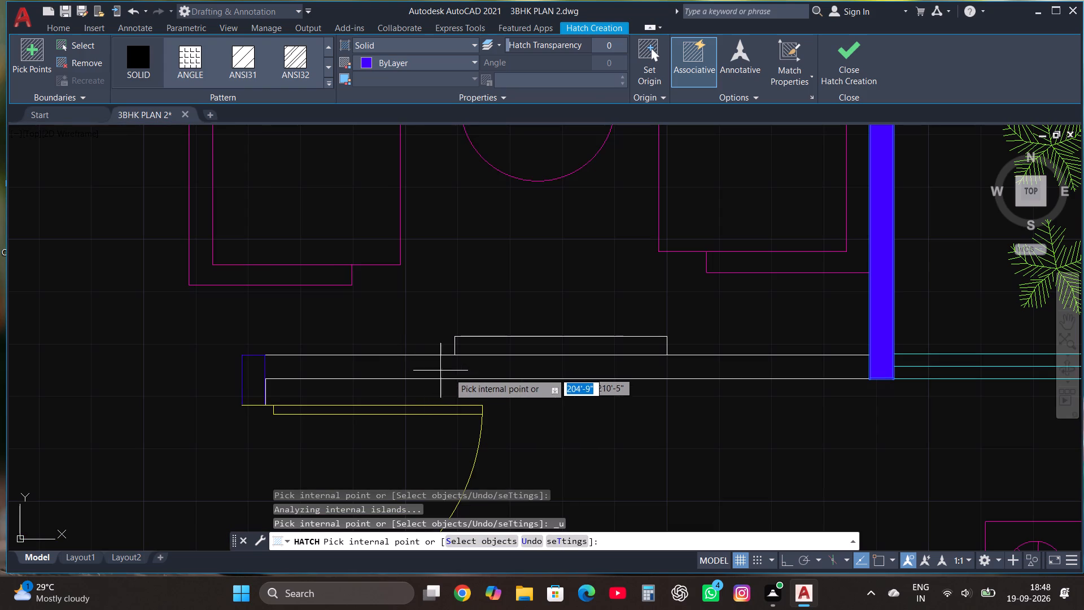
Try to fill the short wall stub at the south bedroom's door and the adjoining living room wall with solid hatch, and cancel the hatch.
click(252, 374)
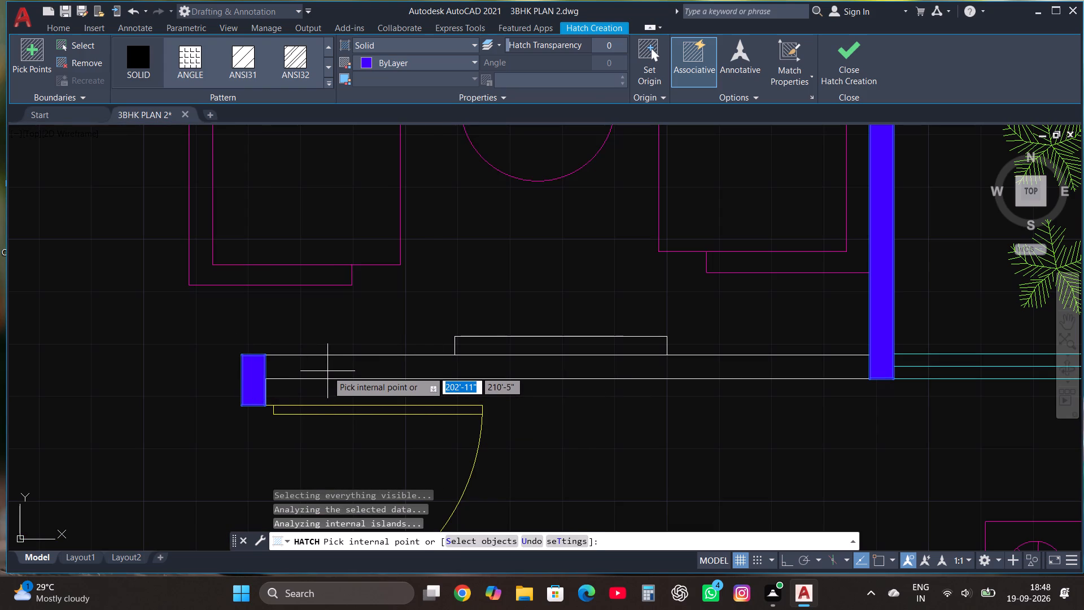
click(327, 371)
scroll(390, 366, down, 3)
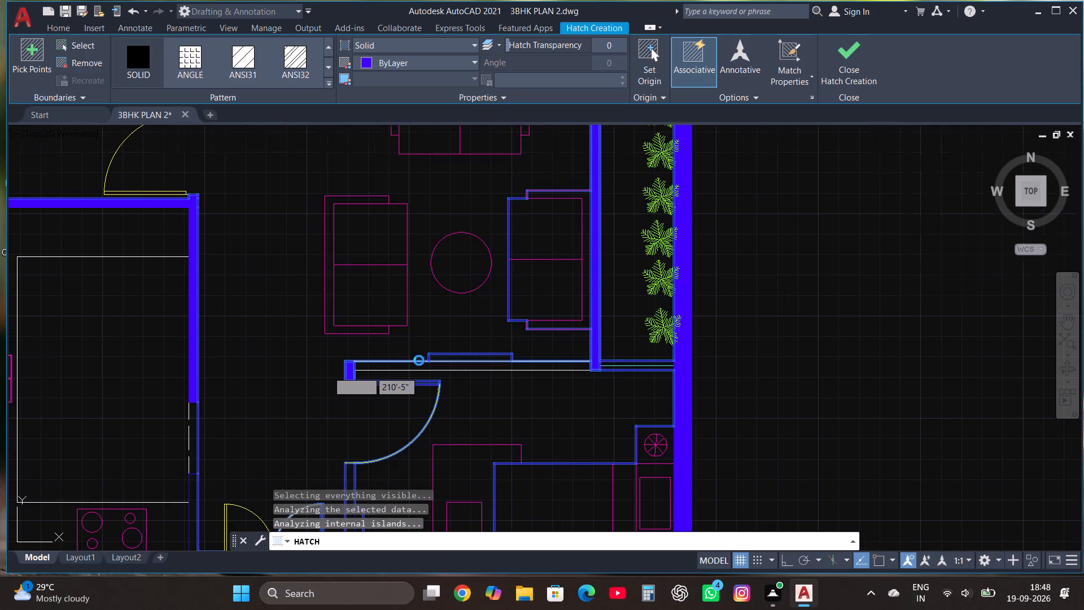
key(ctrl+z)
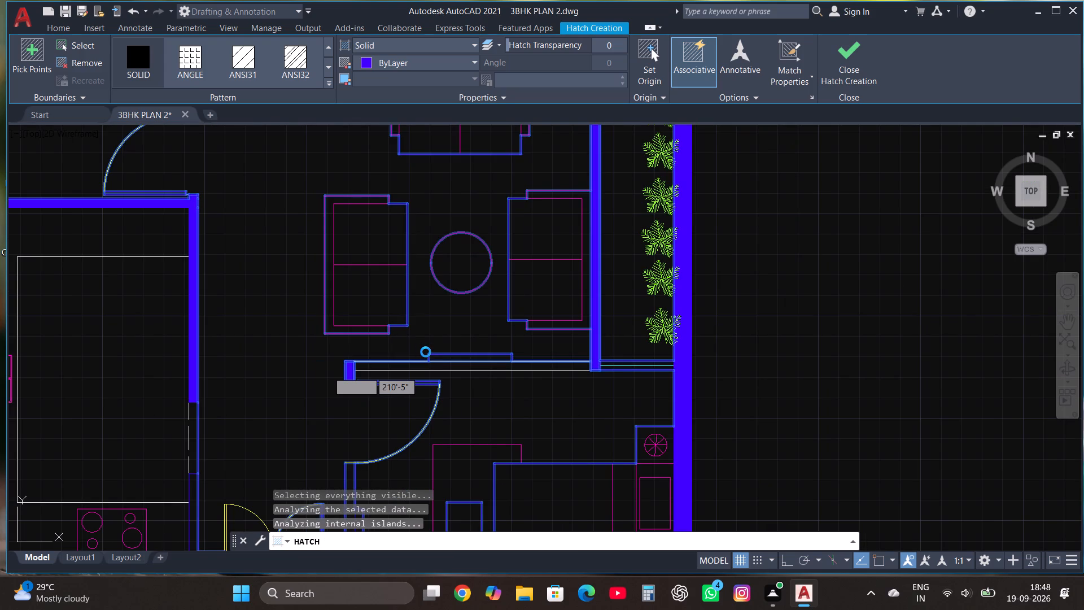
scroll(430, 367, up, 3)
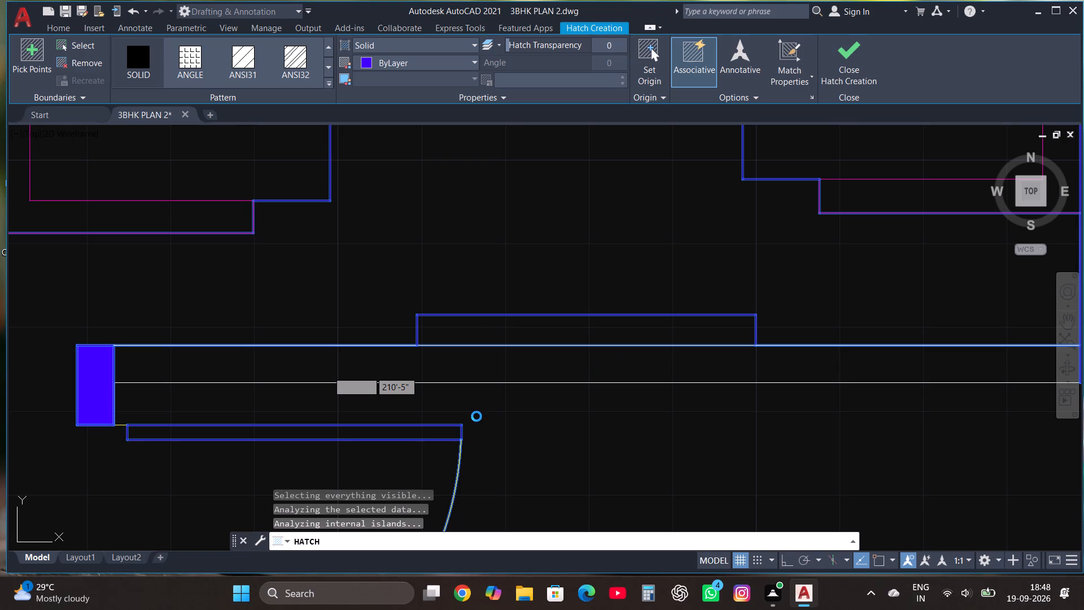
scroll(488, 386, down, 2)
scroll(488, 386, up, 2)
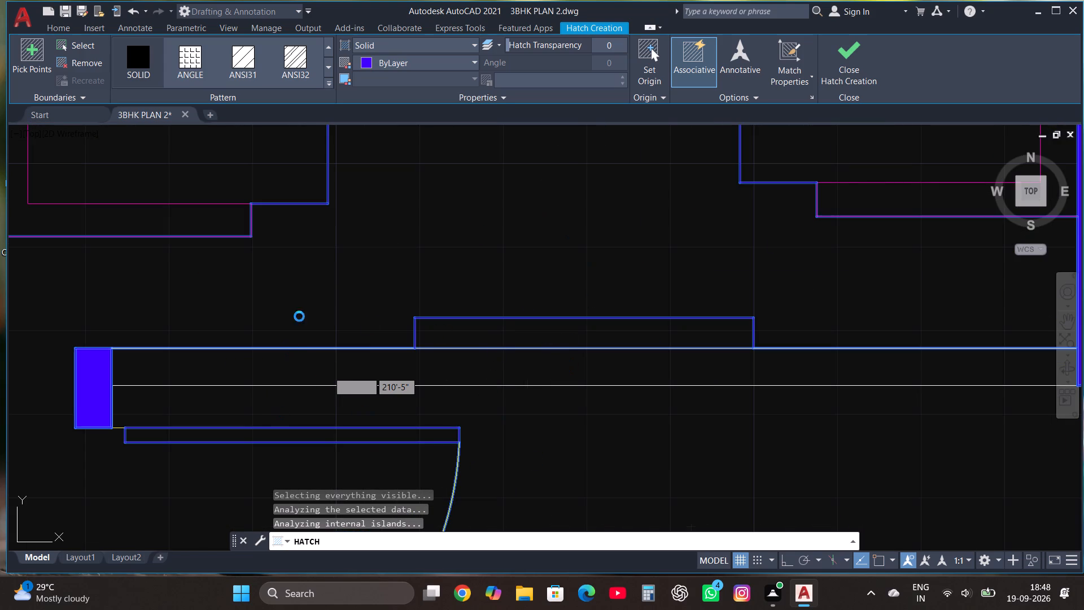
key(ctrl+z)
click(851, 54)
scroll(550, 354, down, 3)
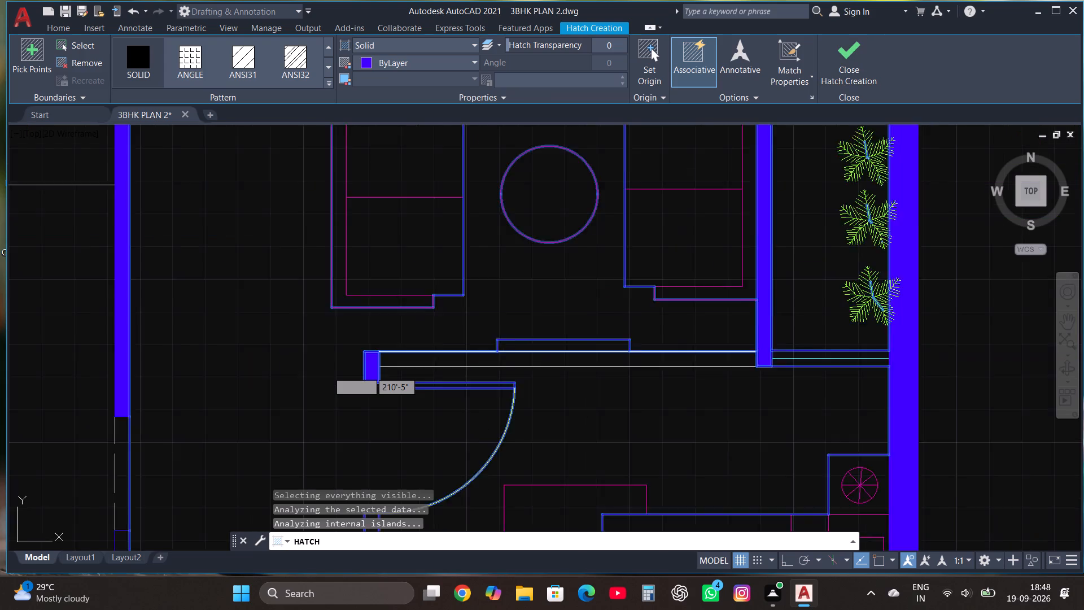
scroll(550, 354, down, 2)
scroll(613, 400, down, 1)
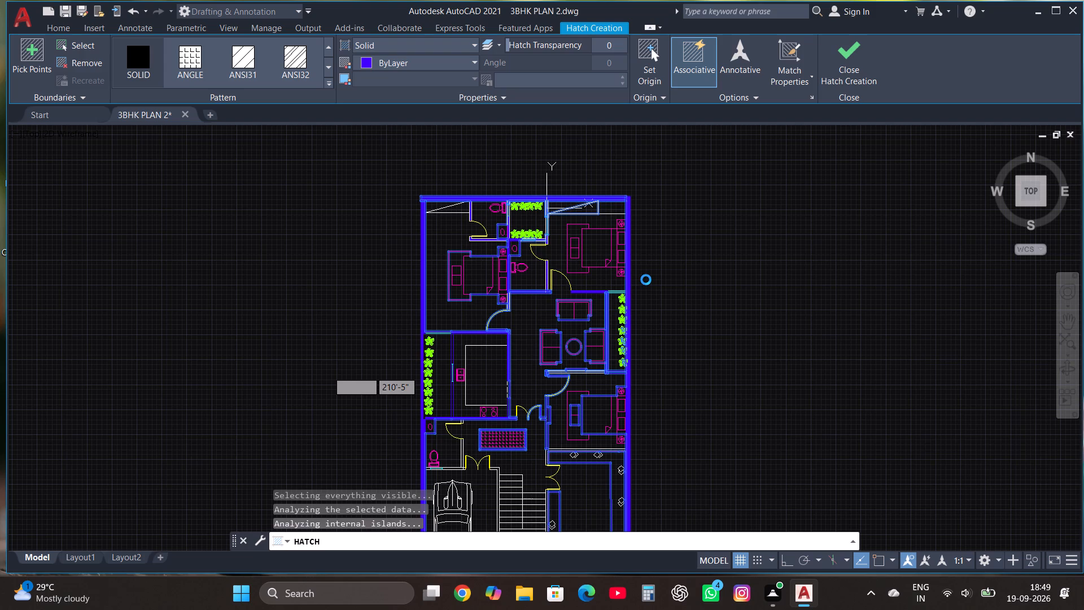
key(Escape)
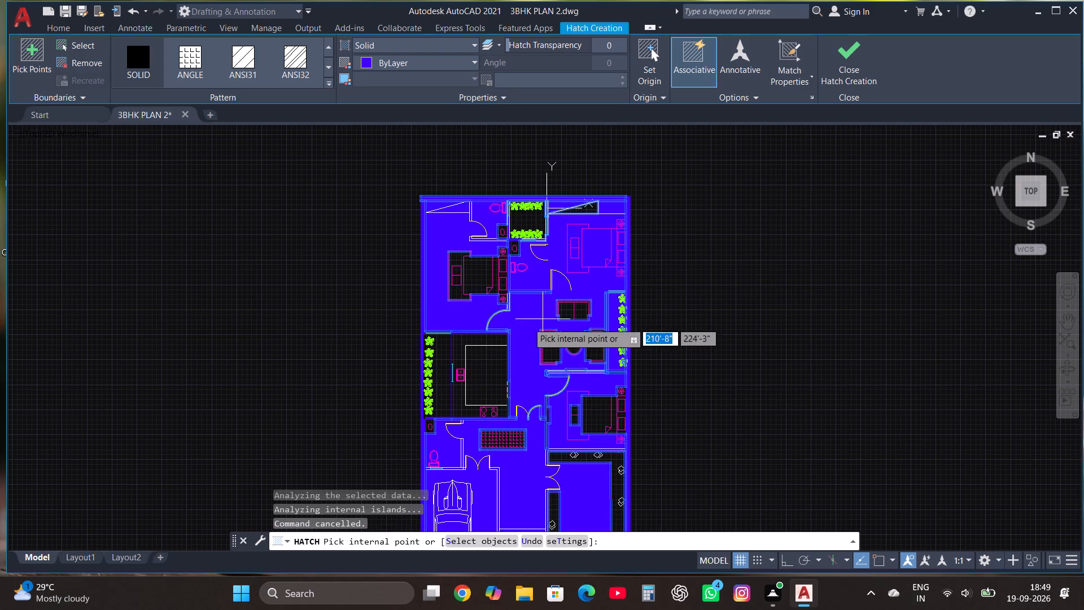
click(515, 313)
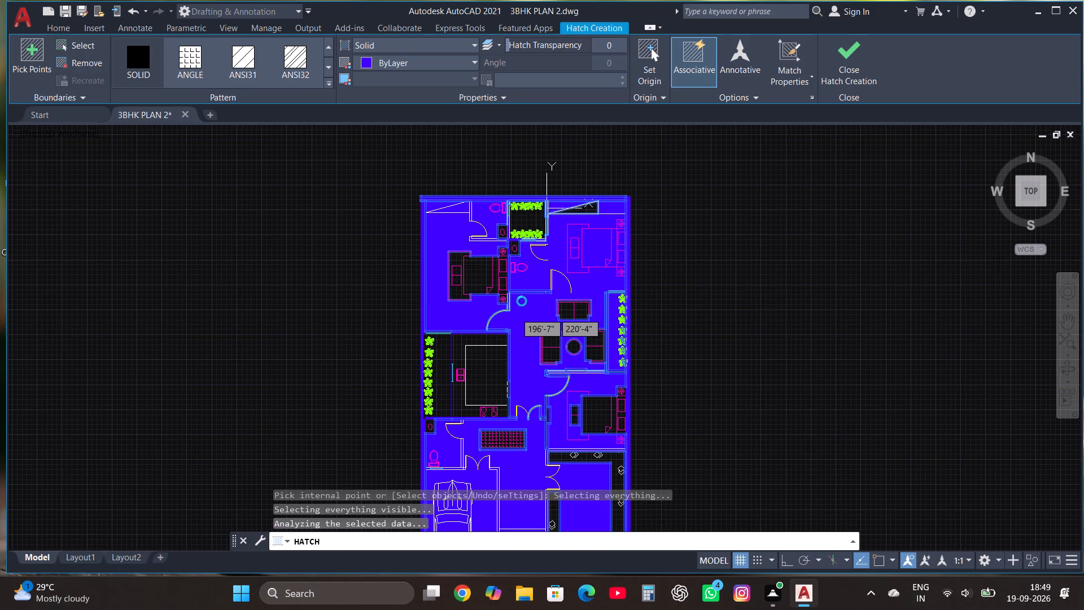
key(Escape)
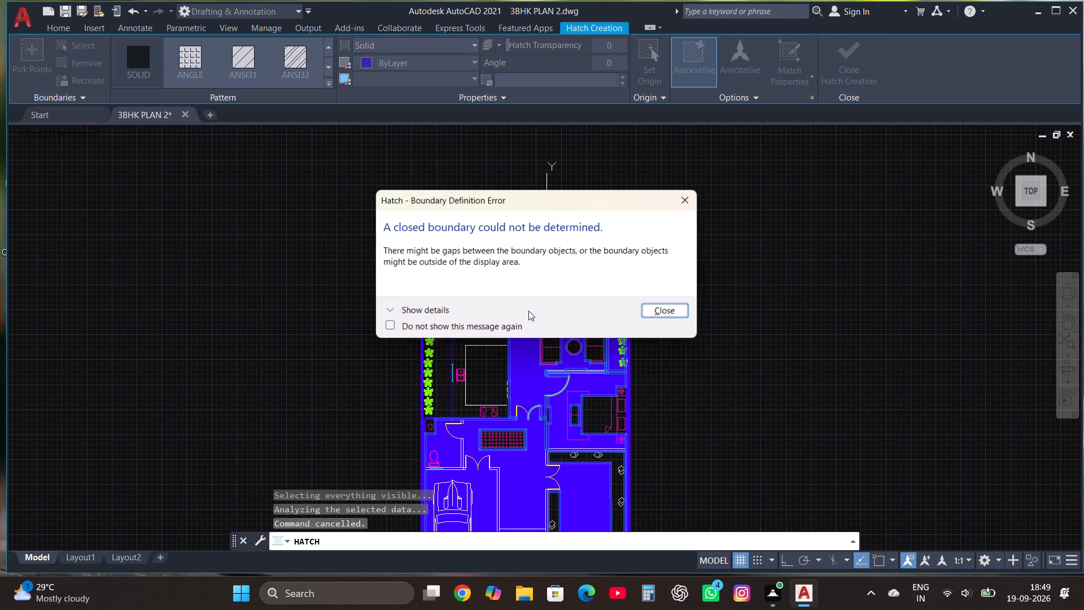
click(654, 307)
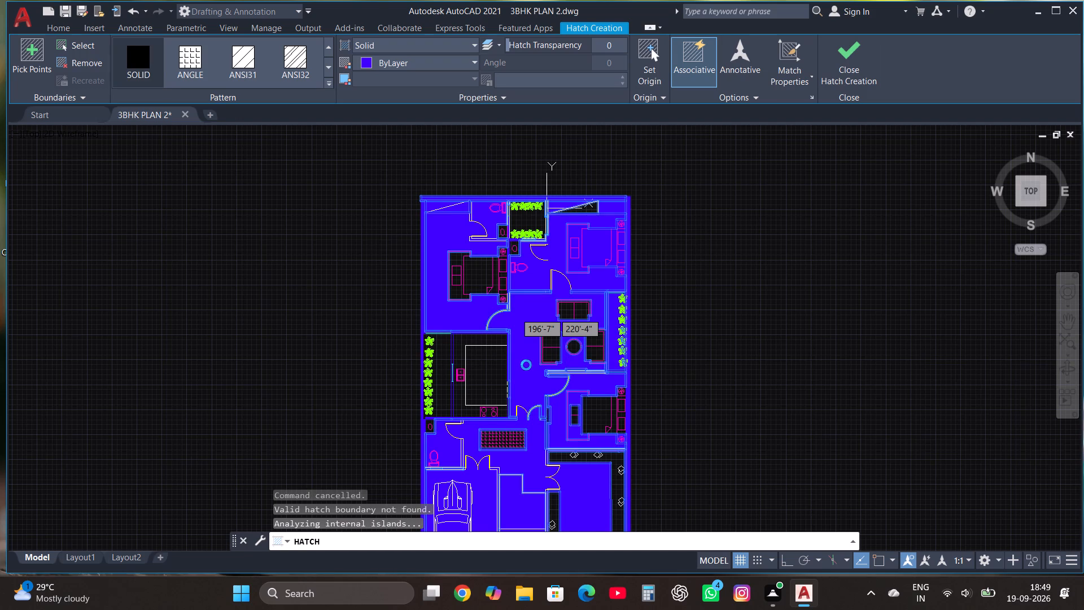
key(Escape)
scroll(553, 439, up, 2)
Fill the south bedroom's west wall and the short wall stub beside the double door with a new solid hatch.
text(HAT)
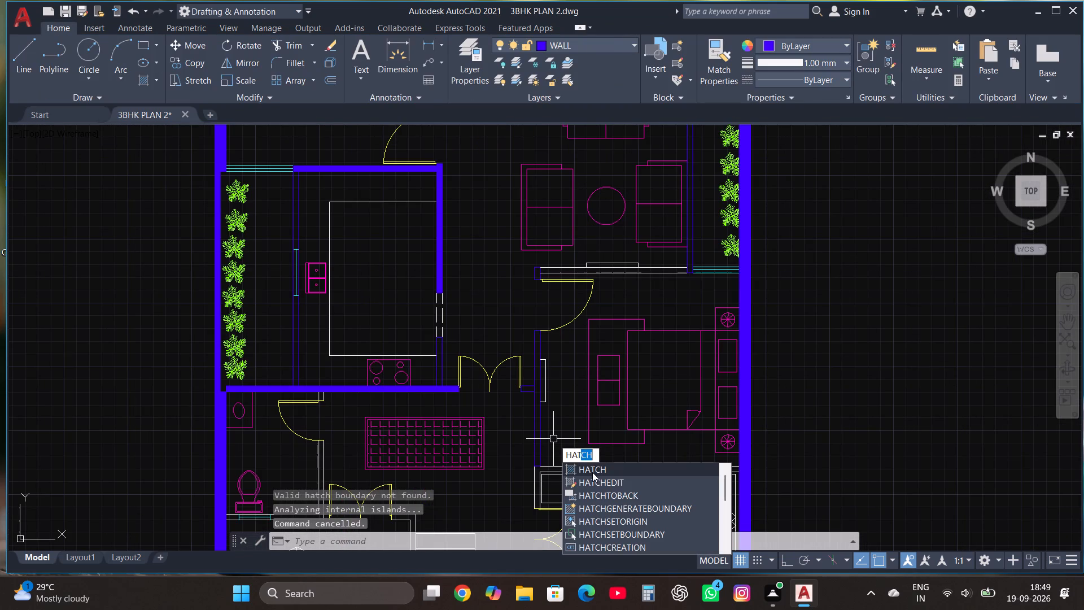
click(592, 468)
scroll(528, 417, up, 2)
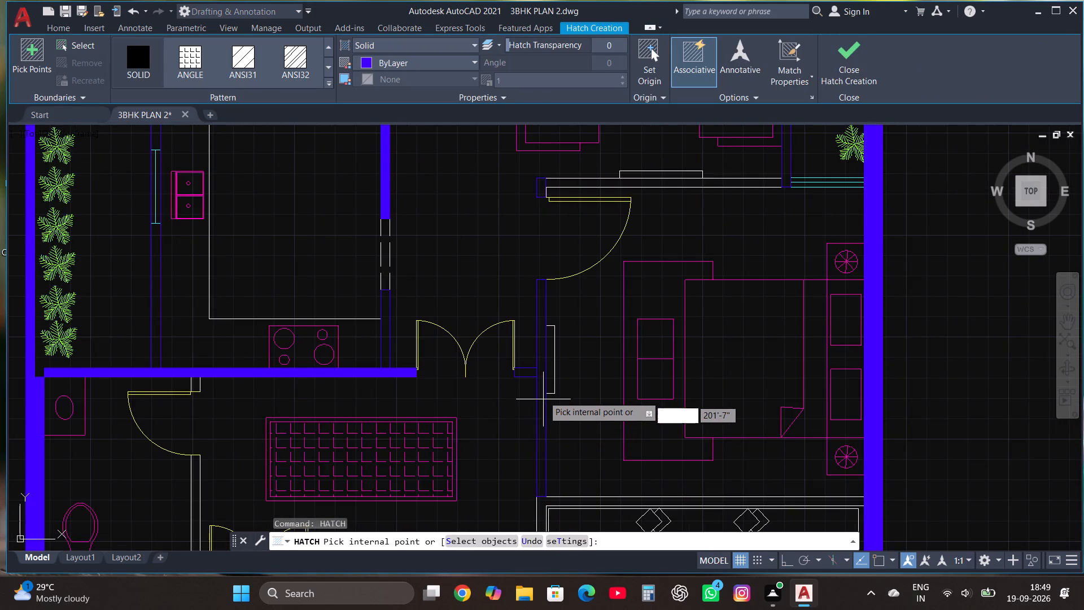
click(543, 395)
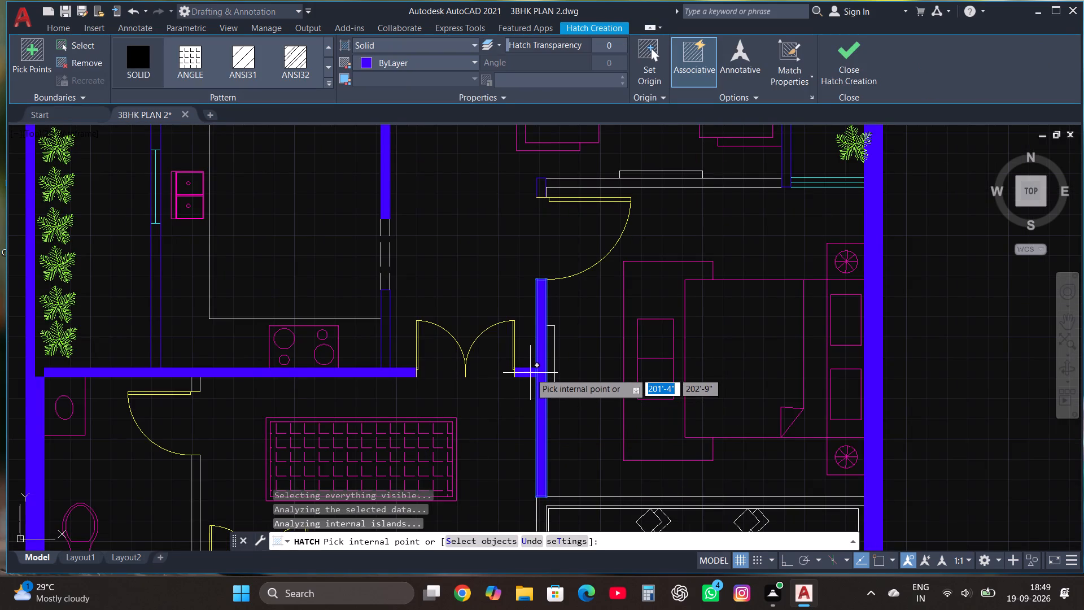
click(530, 373)
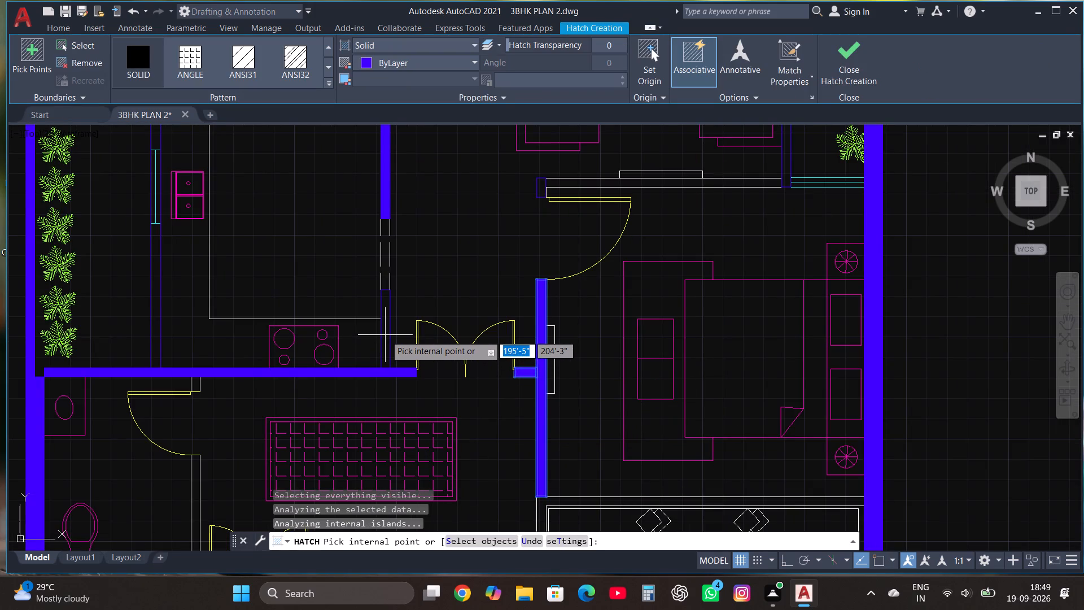
Fill the kitchen's east wall south of its opening and its west wall south of the window with solid hatch.
click(386, 318)
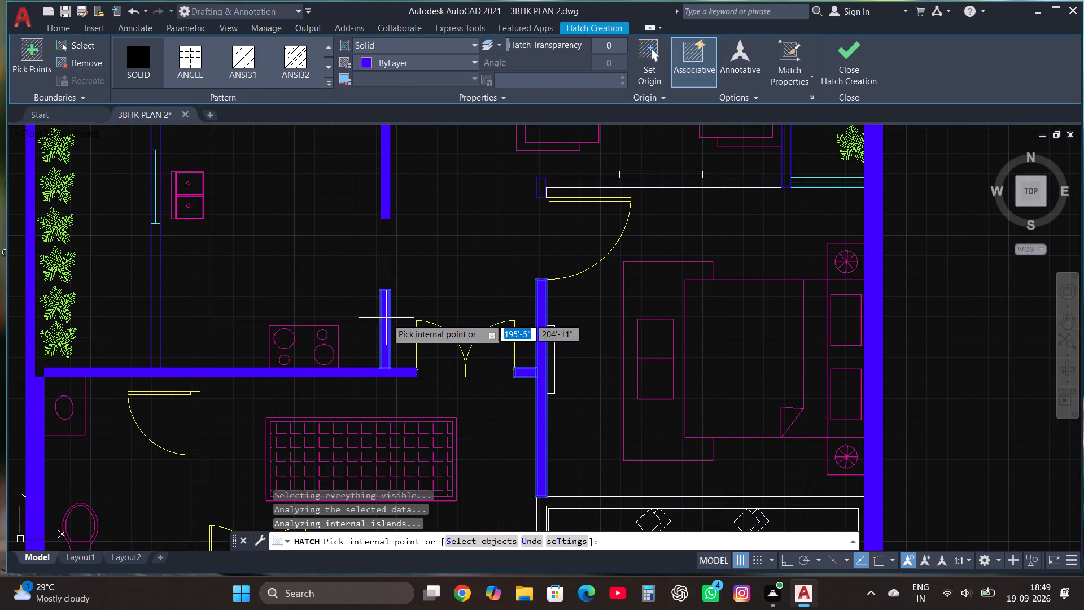
click(155, 323)
Fill the short wall stub at the north side of the south bedroom's door with solid hatch and finish the hatch.
scroll(155, 323, down, 1)
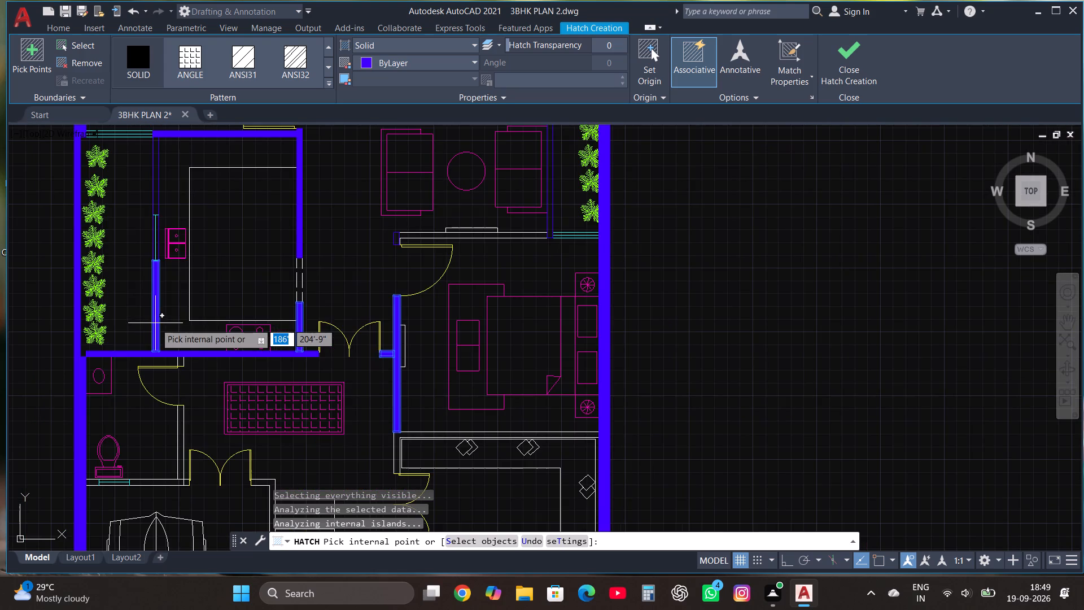
scroll(155, 195, up, 2)
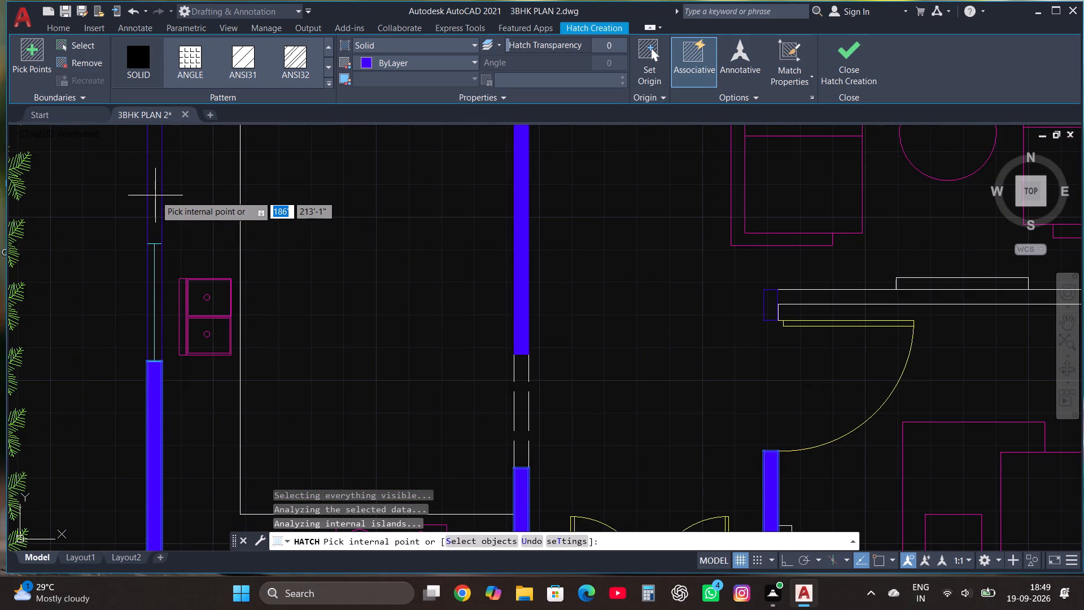
scroll(154, 206, down, 1)
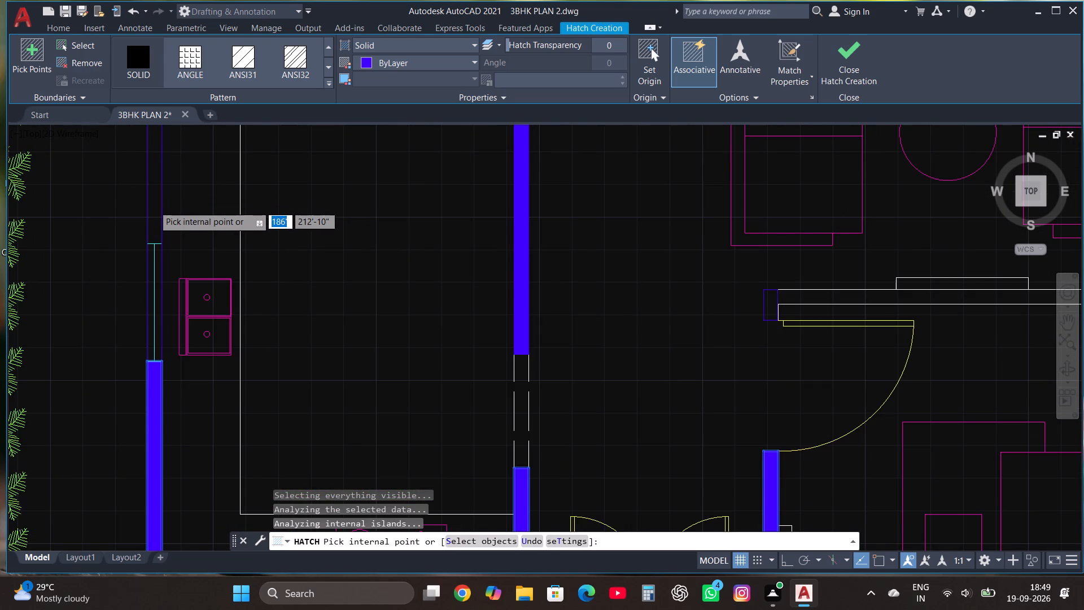
scroll(154, 206, down, 1)
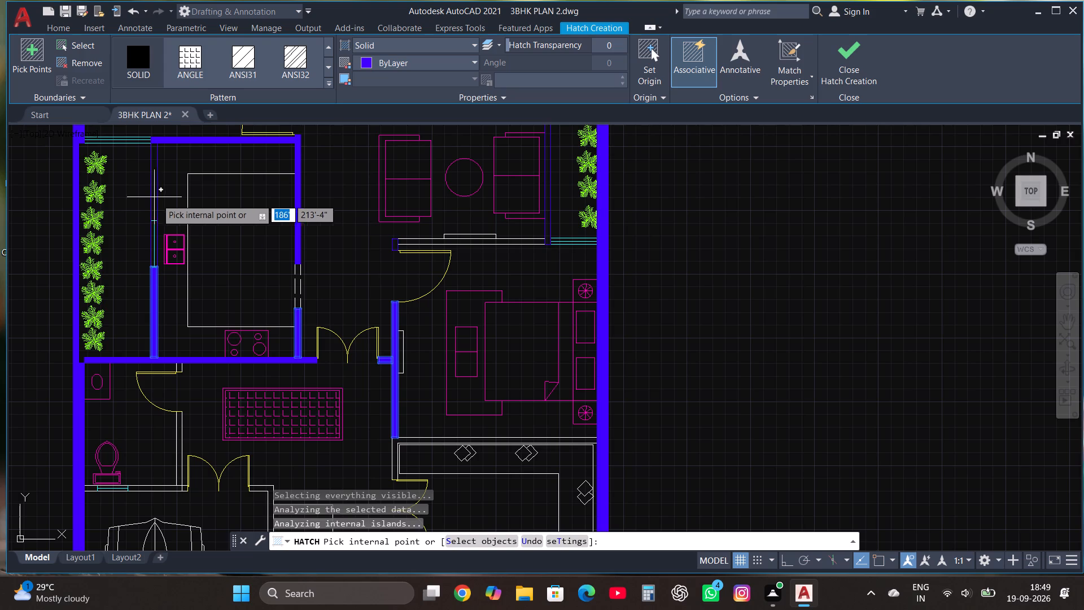
scroll(416, 243, up, 2)
click(360, 245)
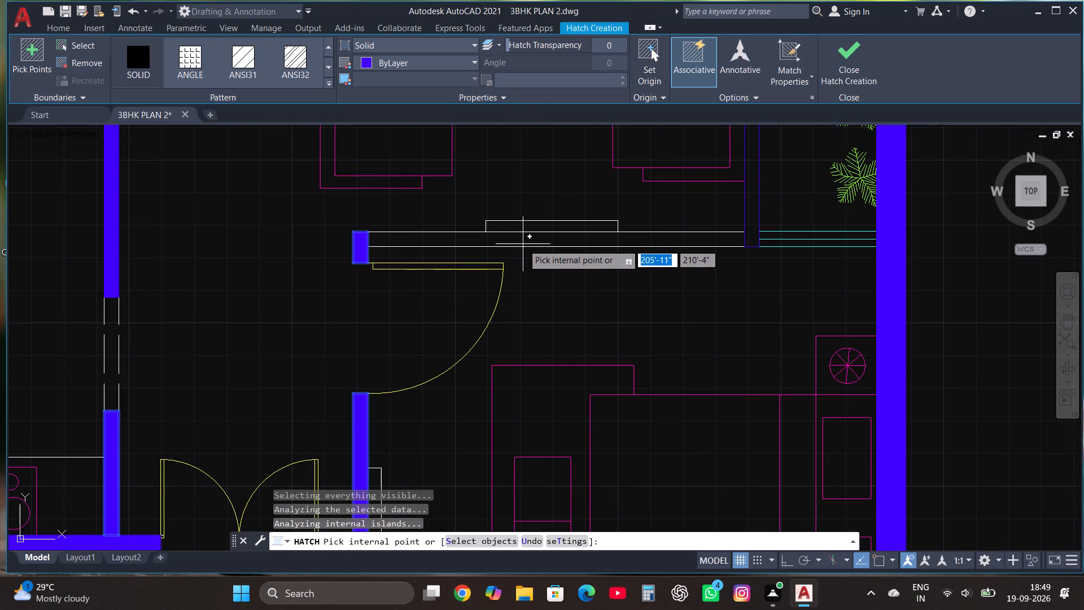
scroll(540, 243, down, 1)
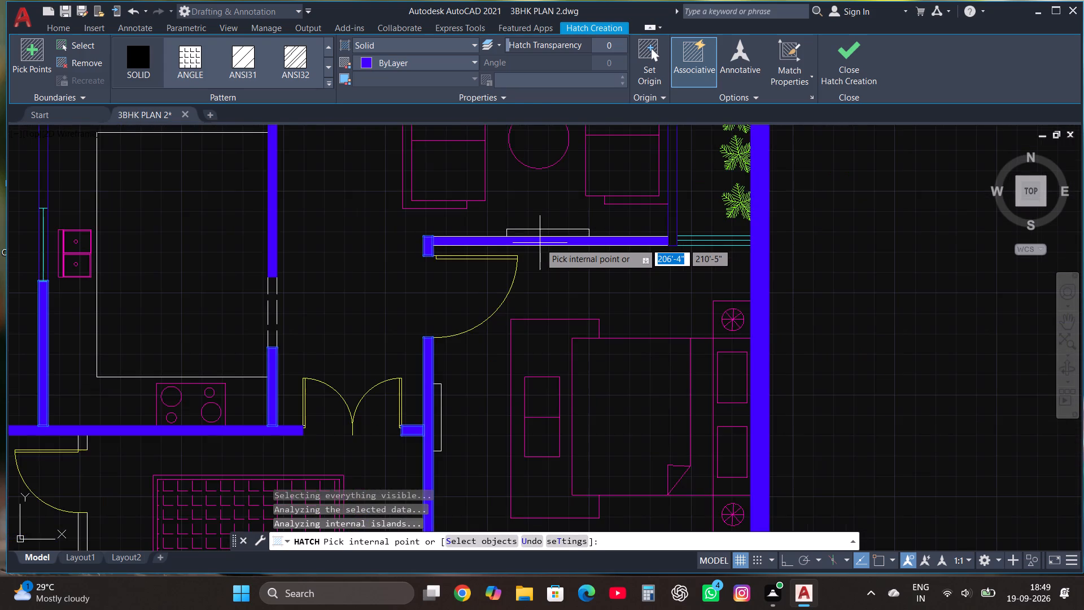
scroll(540, 243, down, 3)
scroll(526, 433, up, 4)
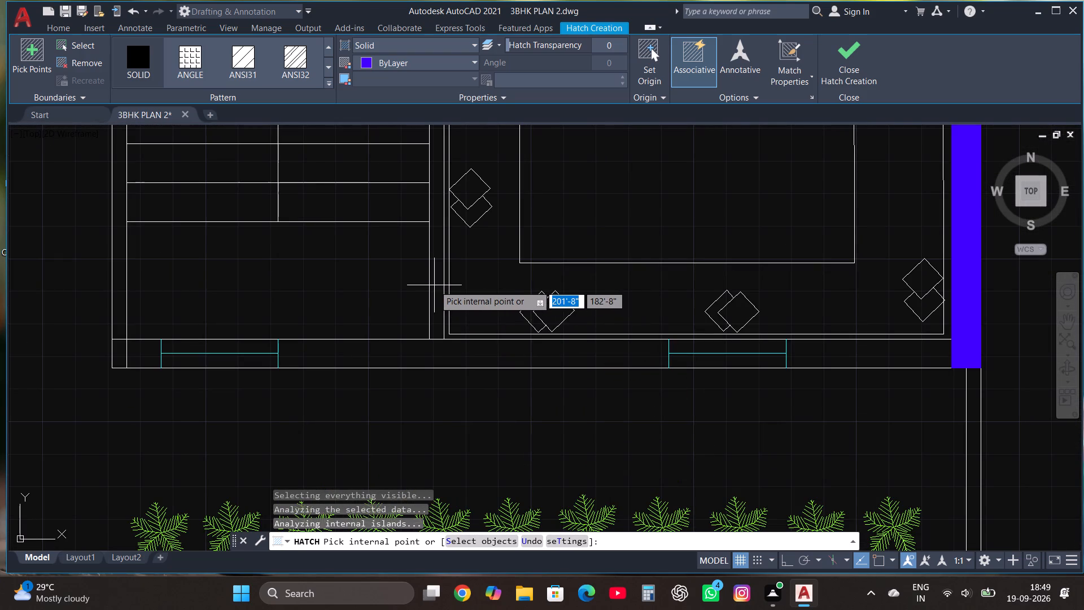
scroll(434, 285, down, 2)
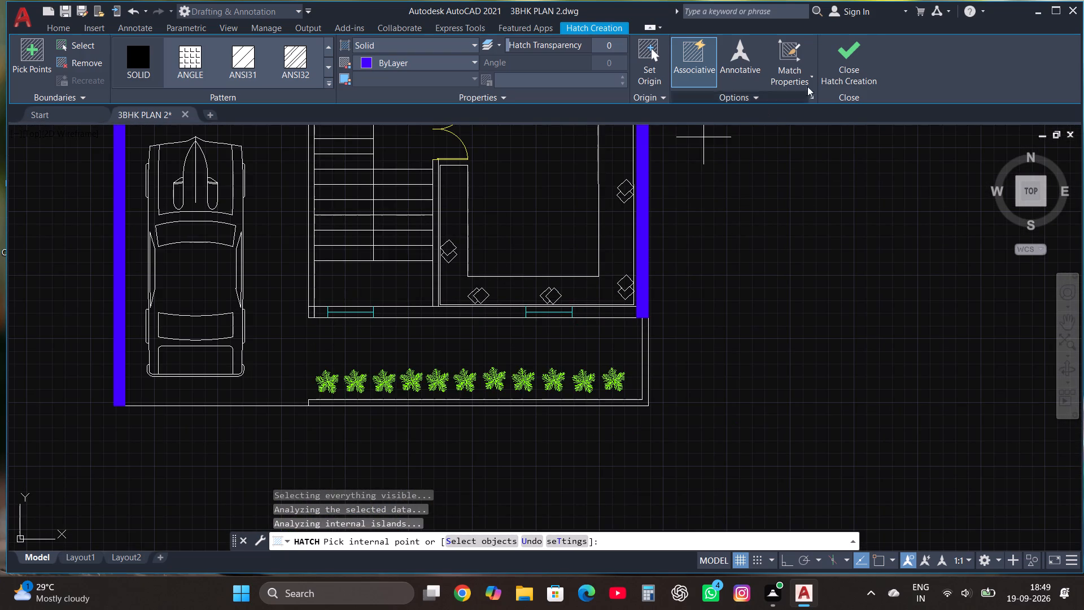
click(837, 66)
Outline the south wall below the staircase and seating room with a rectangle about 21'-6" by 9".
scroll(332, 323, up, 1)
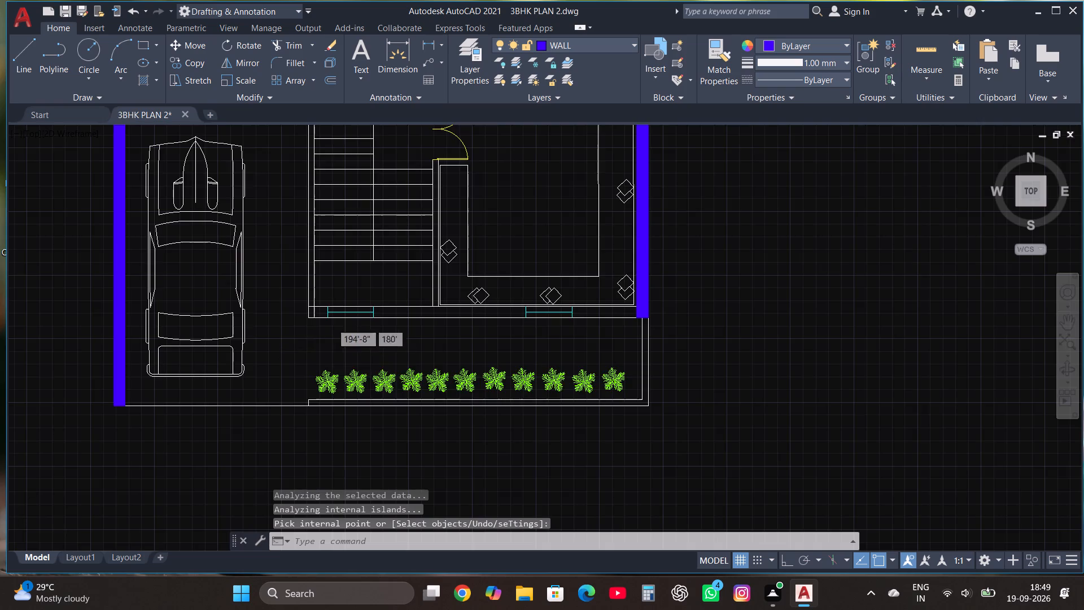
scroll(332, 323, up, 1)
click(138, 46)
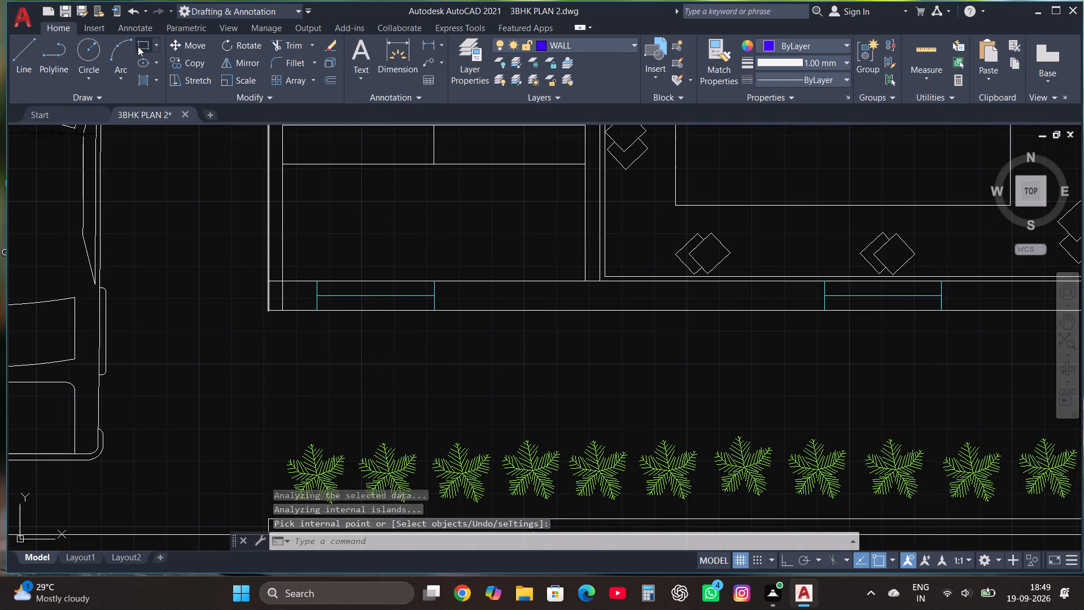
click(270, 282)
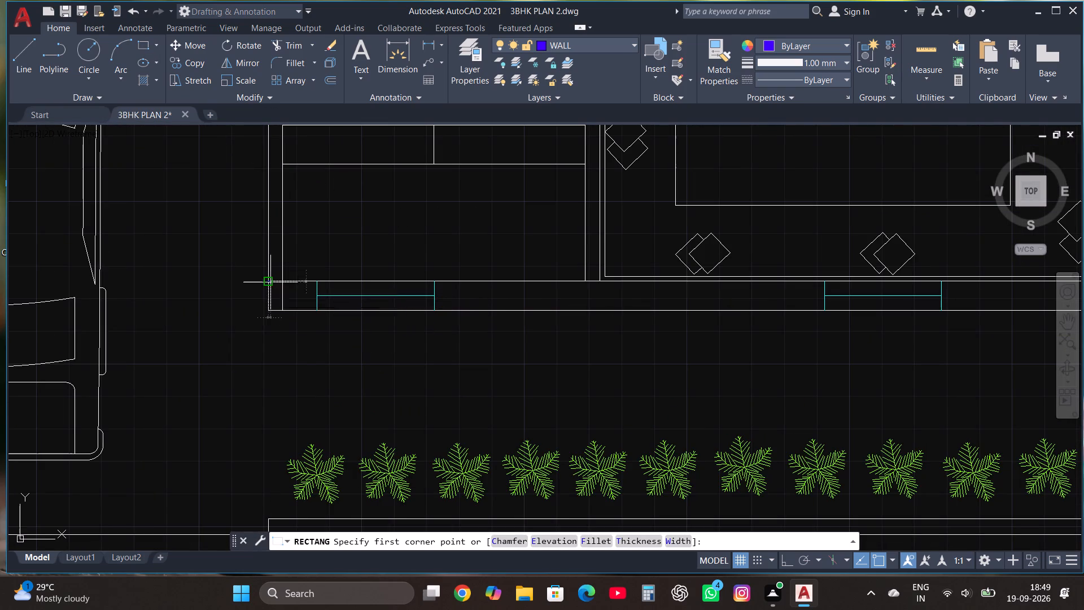
scroll(313, 354, down, 1)
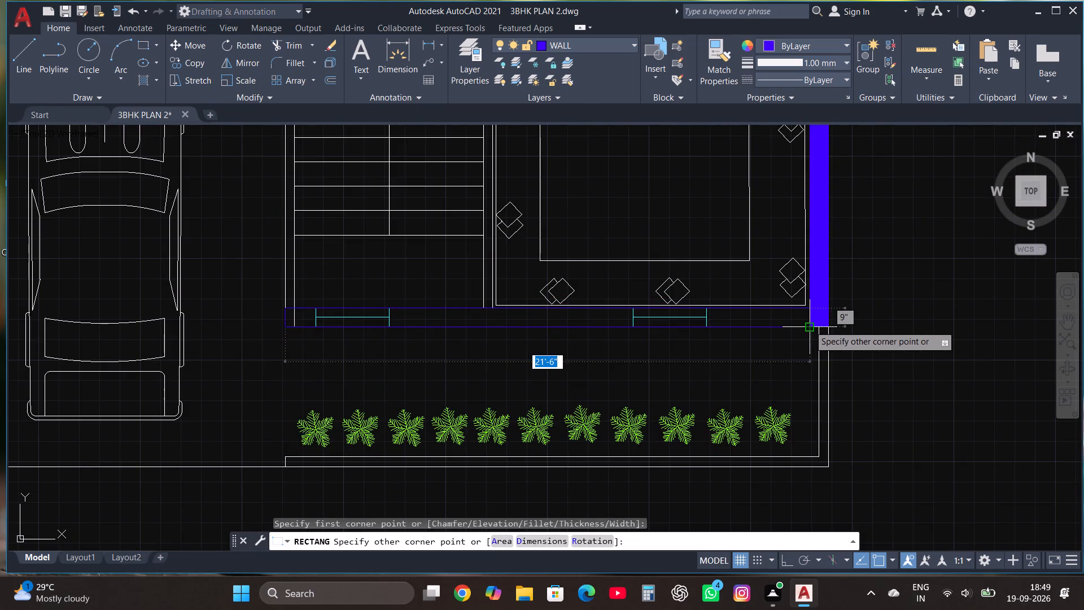
click(809, 325)
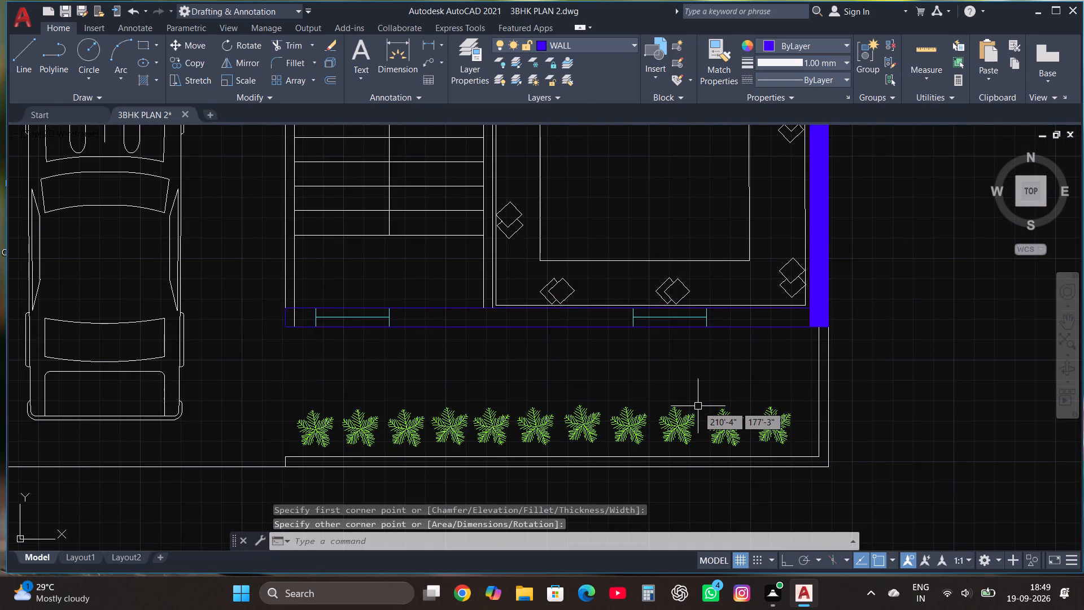
Fill the south wall segments between and beside the two windows, including the west corner, with solid hatch.
text(HAT)
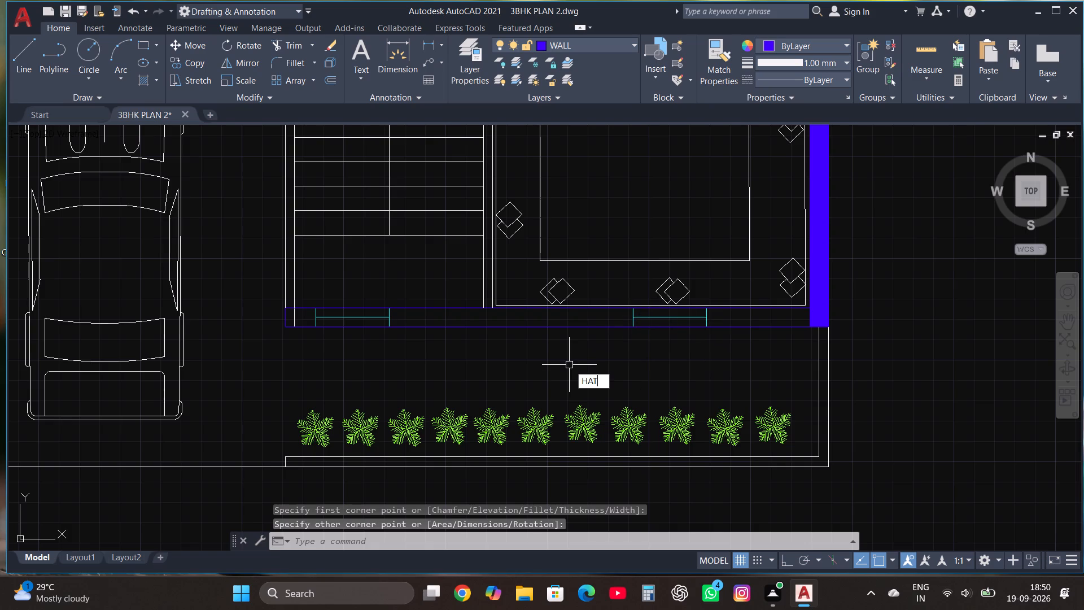
click(609, 389)
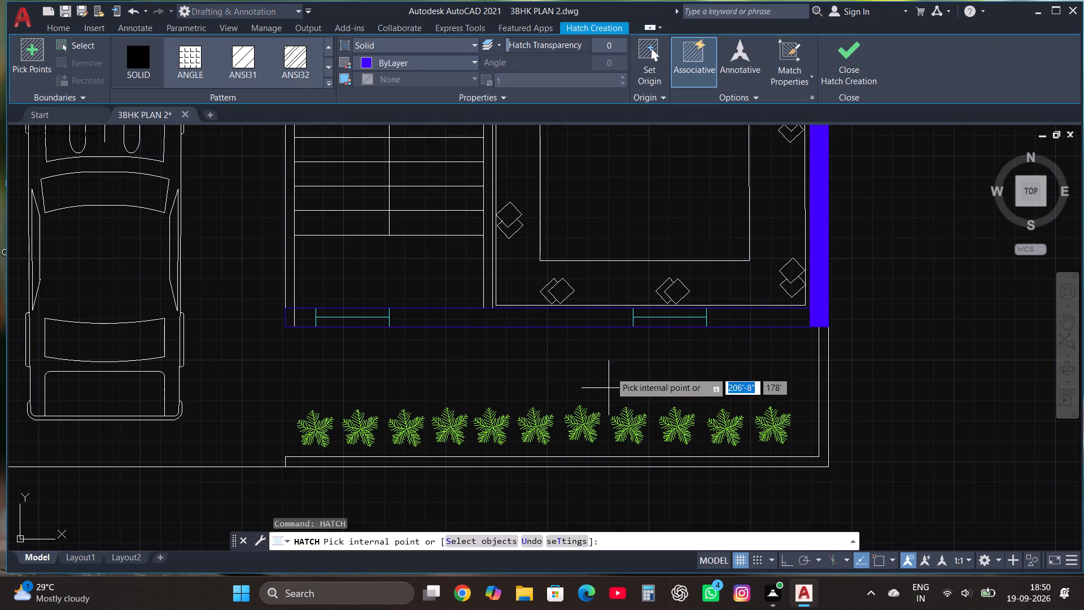
click(535, 325)
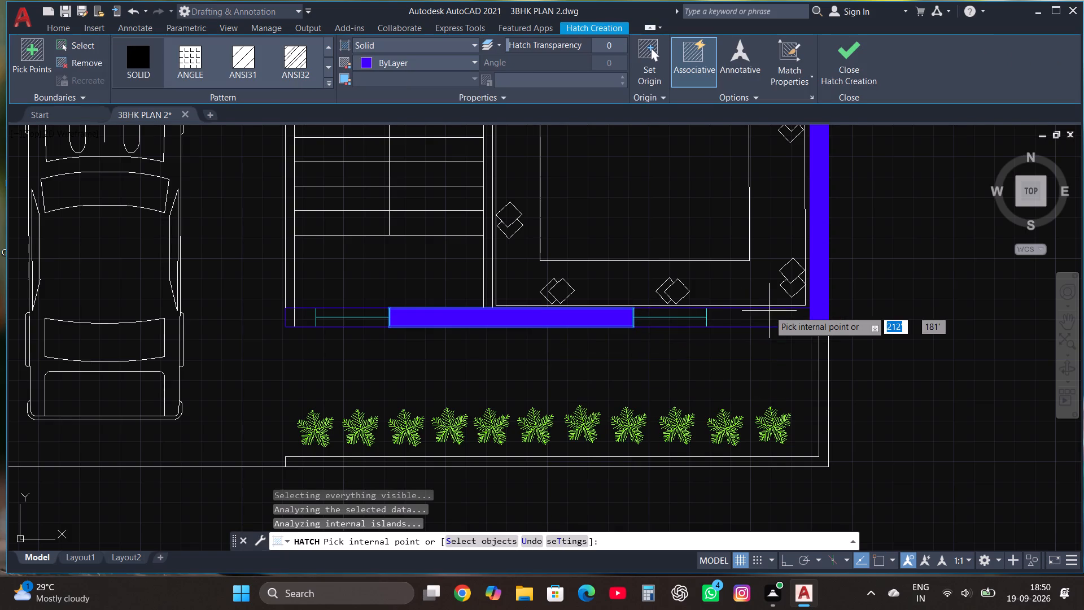
click(759, 319)
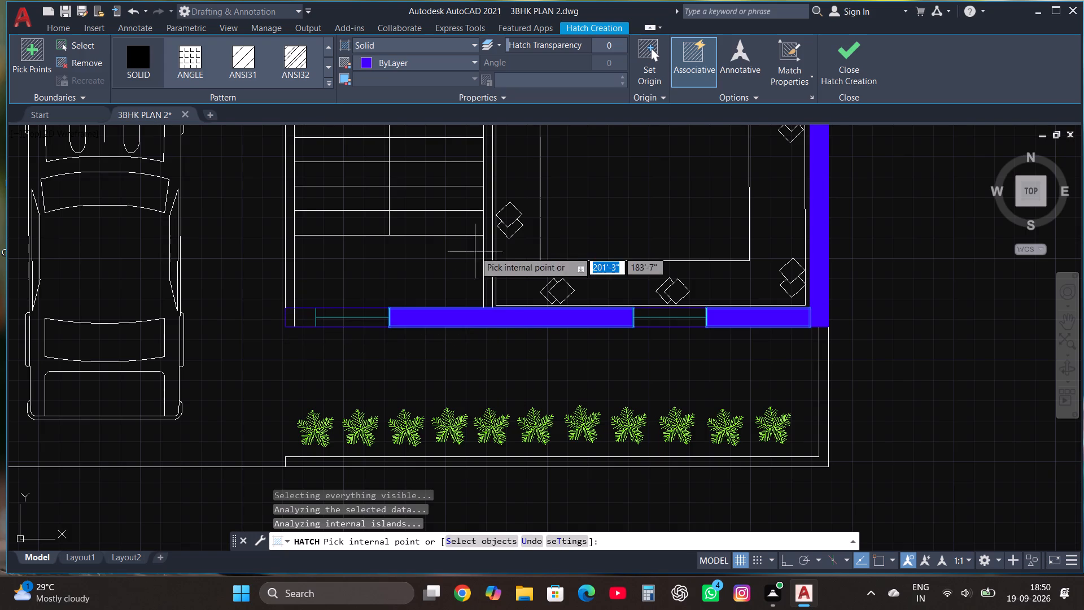
click(303, 318)
click(289, 318)
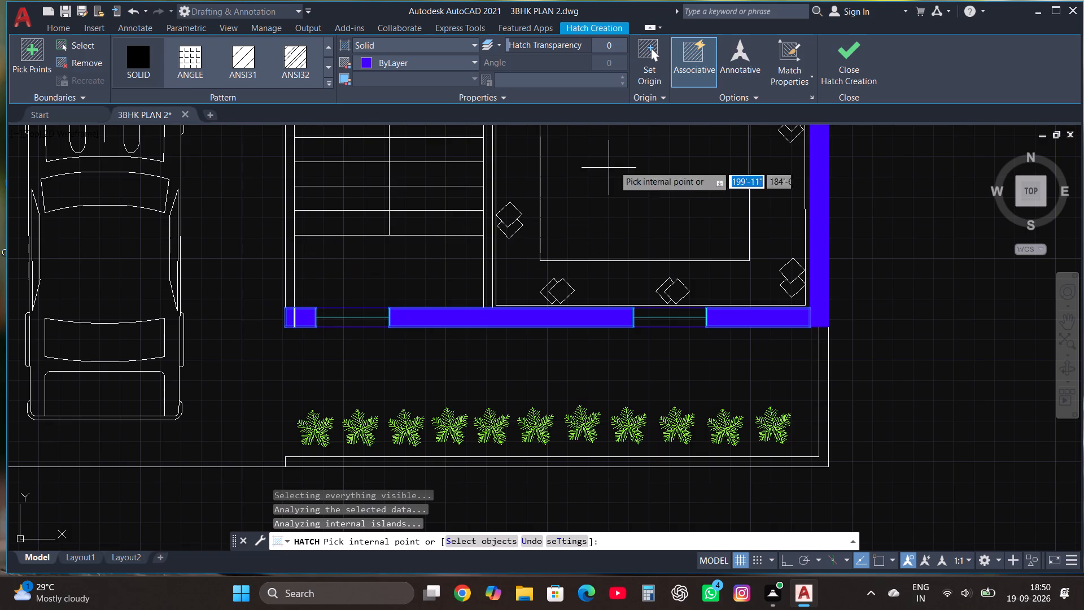
click(843, 48)
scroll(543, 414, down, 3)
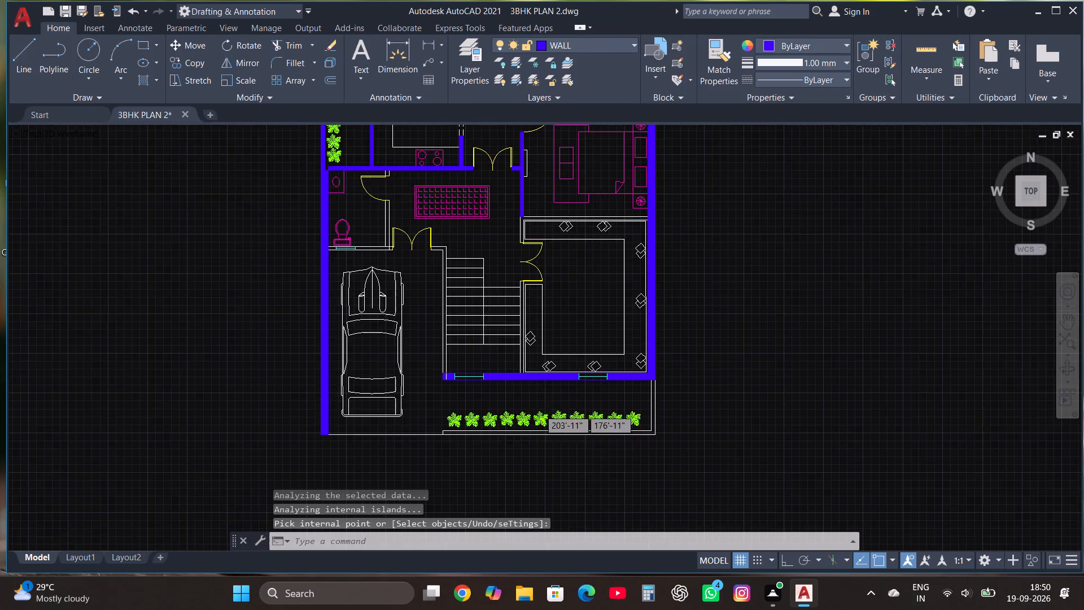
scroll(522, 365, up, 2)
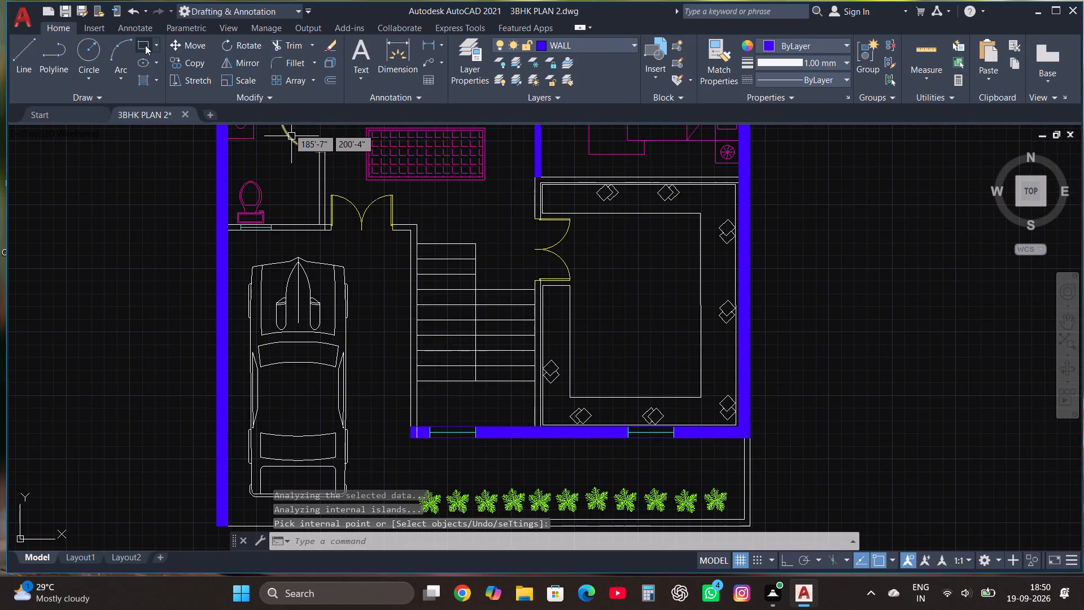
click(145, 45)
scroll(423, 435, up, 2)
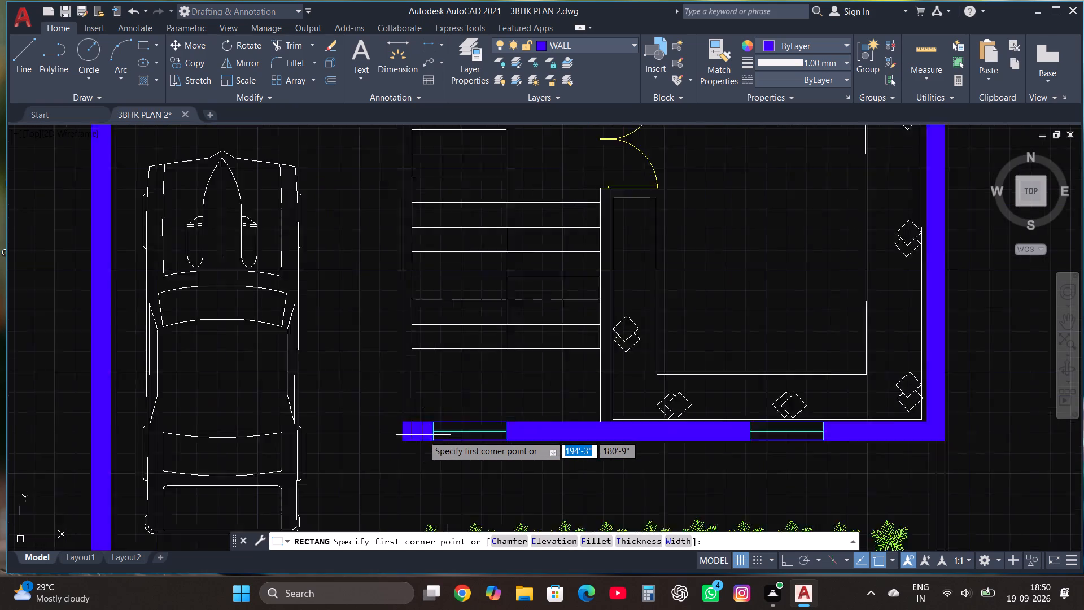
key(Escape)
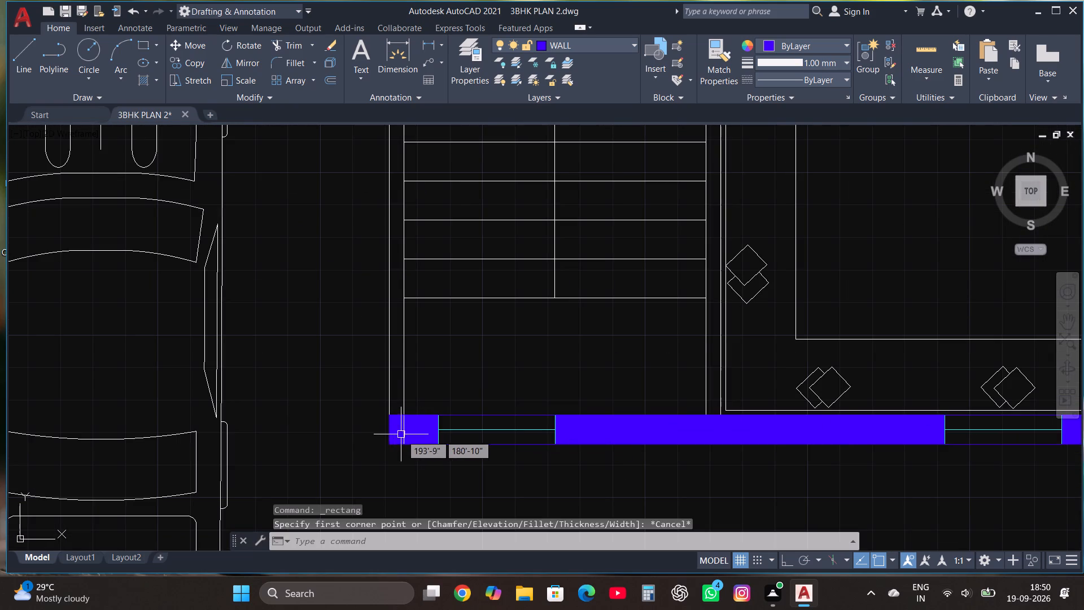
Trim the stray line segment crossing the hatched south wall at its west corner.
click(289, 40)
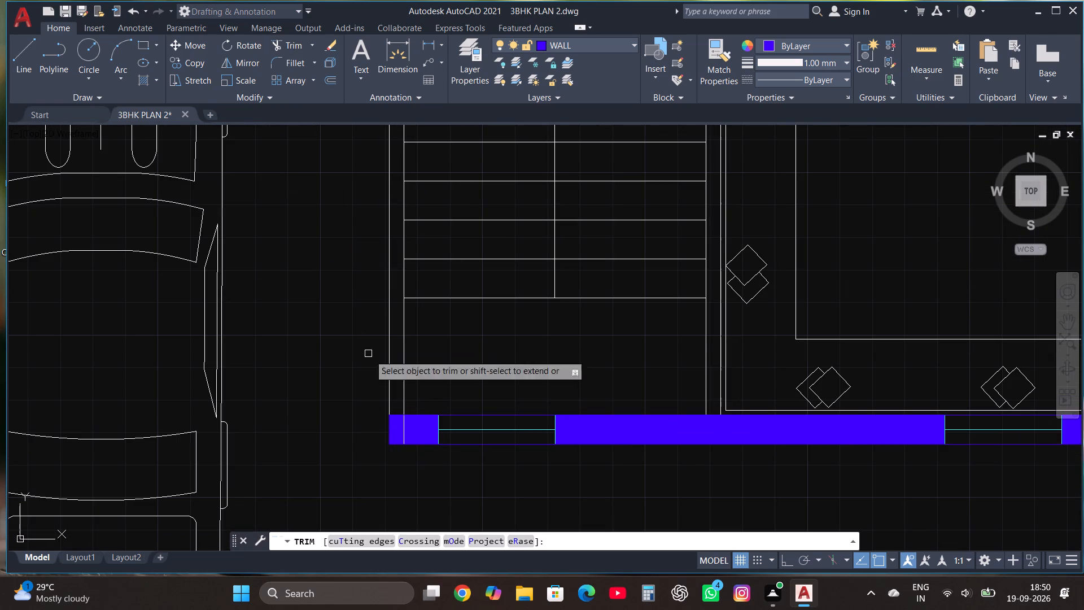
click(405, 430)
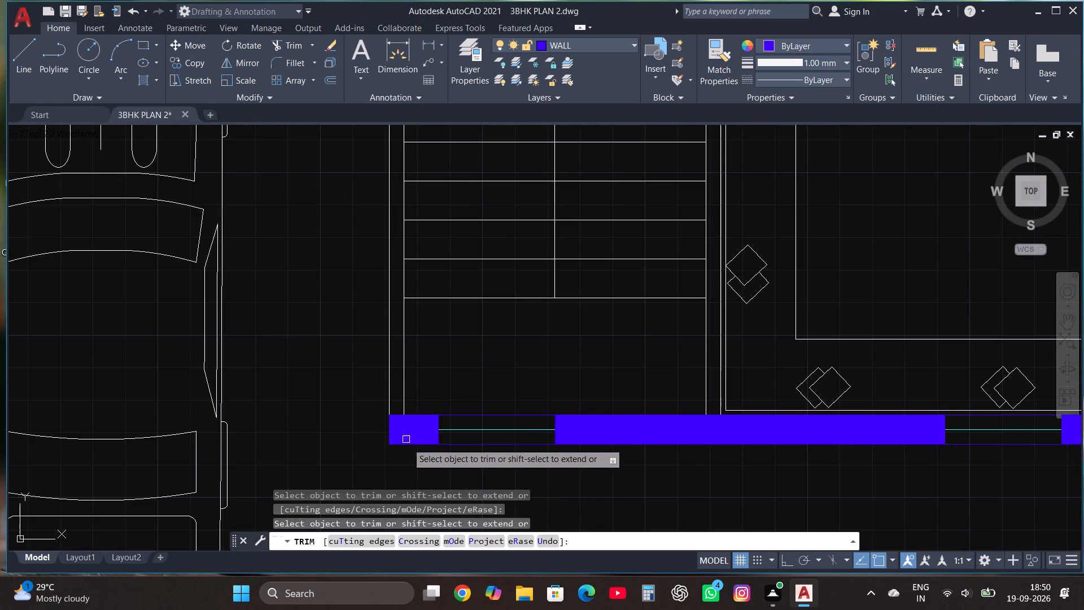
key(Escape)
Outline the staircase's west wall with a rectangle from the south wall up to the wall beside the entrance double door.
scroll(412, 480, down, 1)
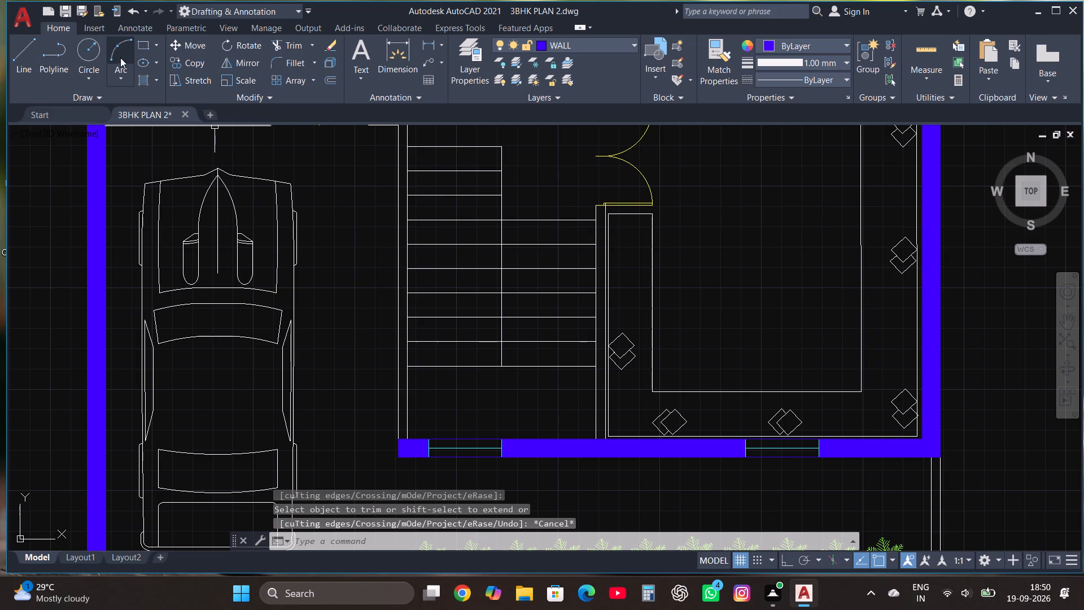
click(136, 50)
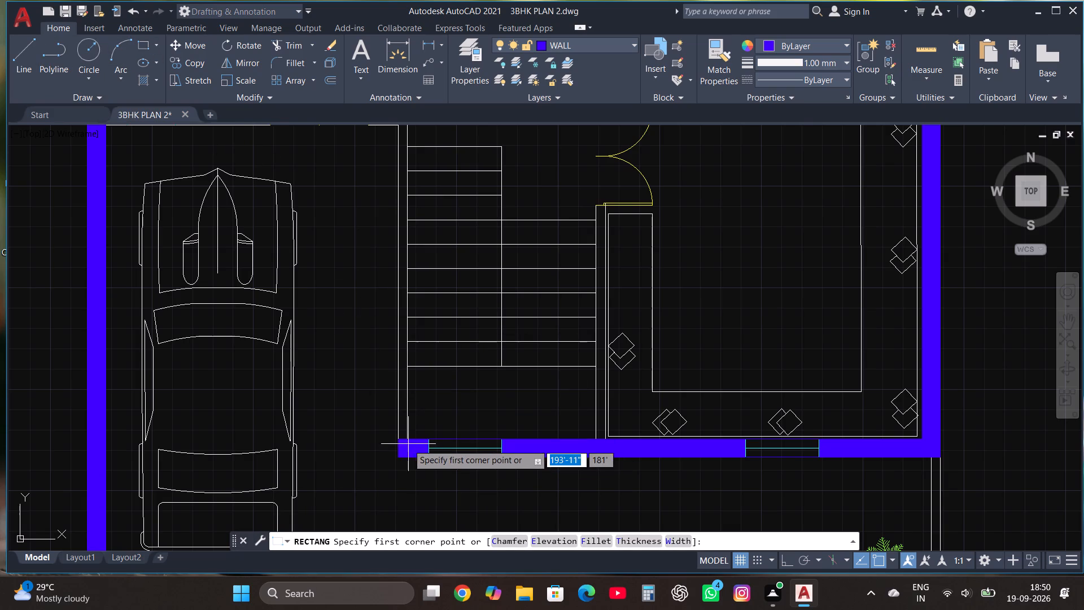
click(398, 439)
scroll(403, 342, down, 1)
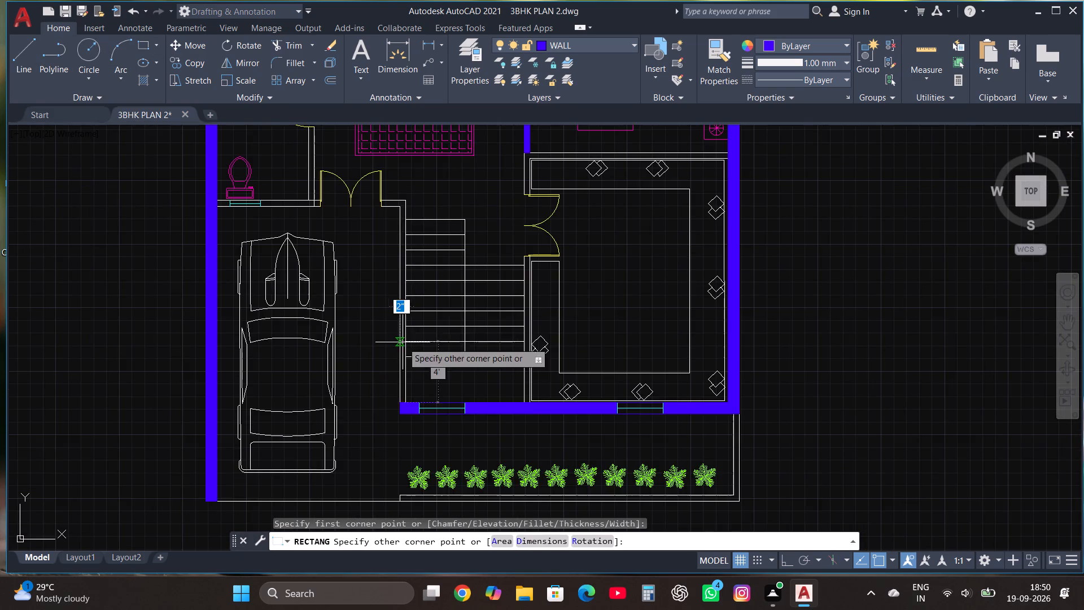
scroll(413, 196, up, 2)
click(394, 208)
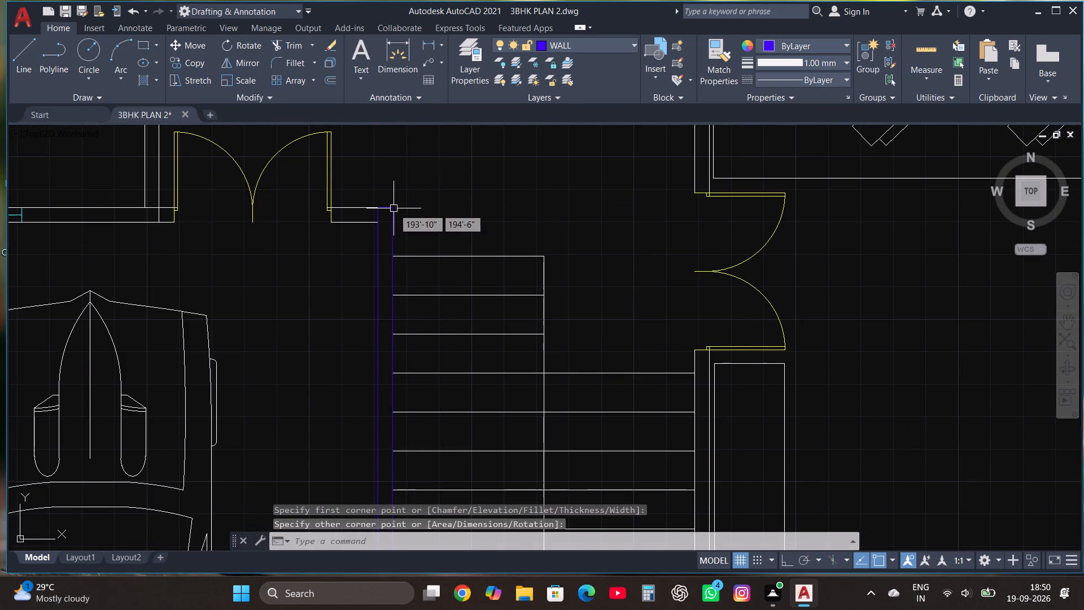
Outline the short wall between the entrance double door and the staircase's west wall with a rectangle.
click(141, 40)
scroll(346, 193, up, 1)
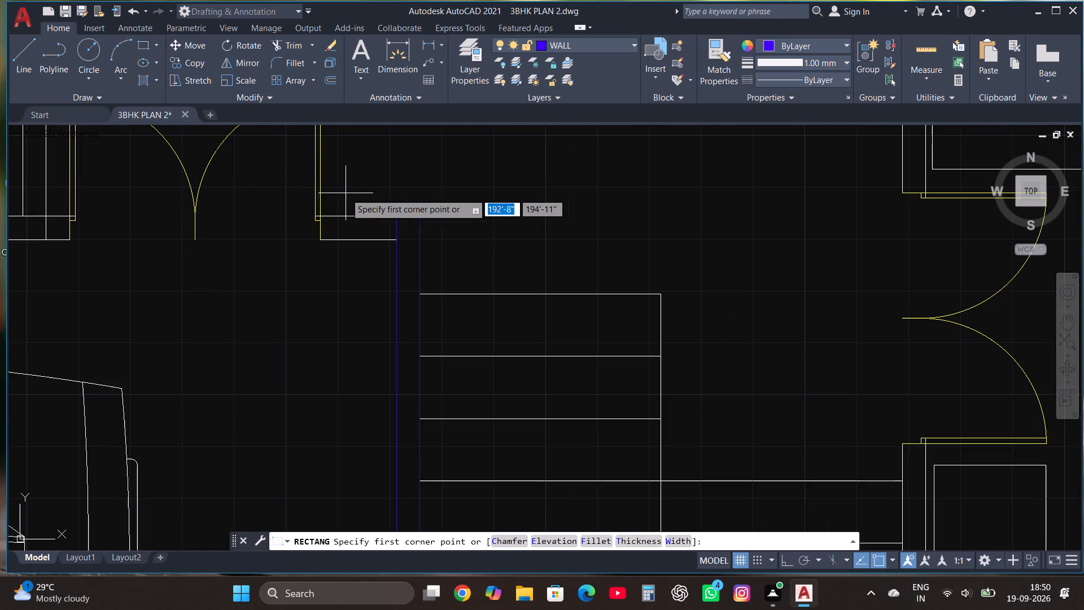
click(321, 238)
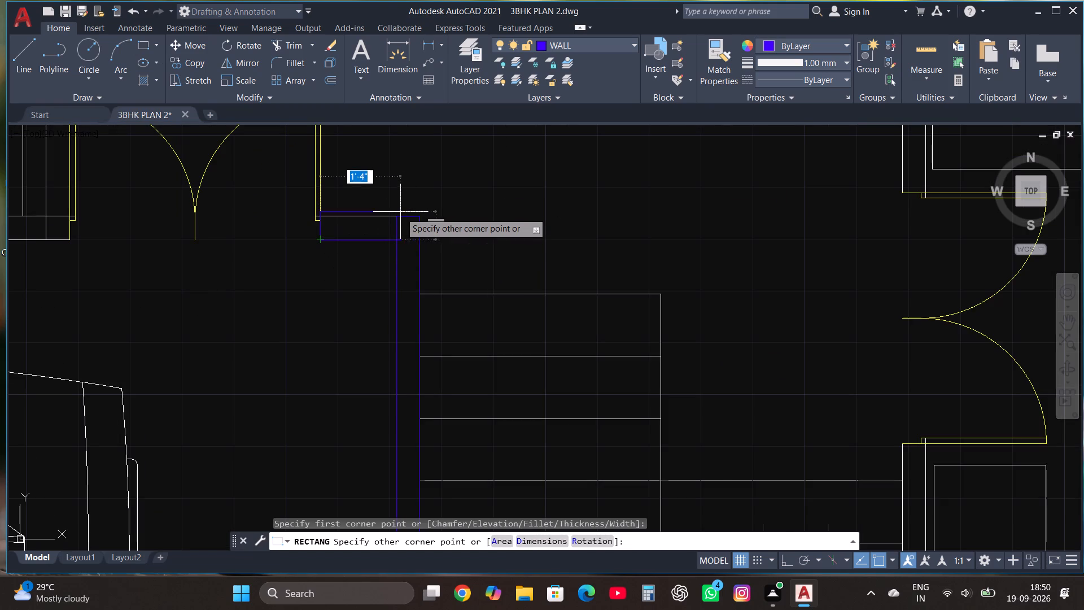
click(419, 219)
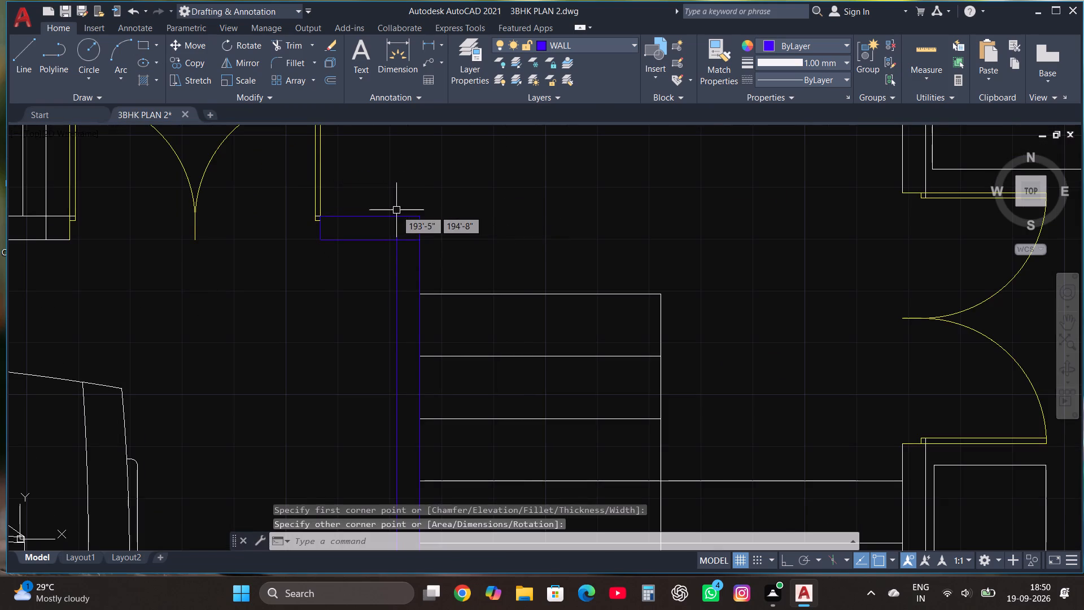
Fill the short wall beside the entrance double door, its corner and the staircase's west wall with solid hatch.
scroll(396, 210, down, 3)
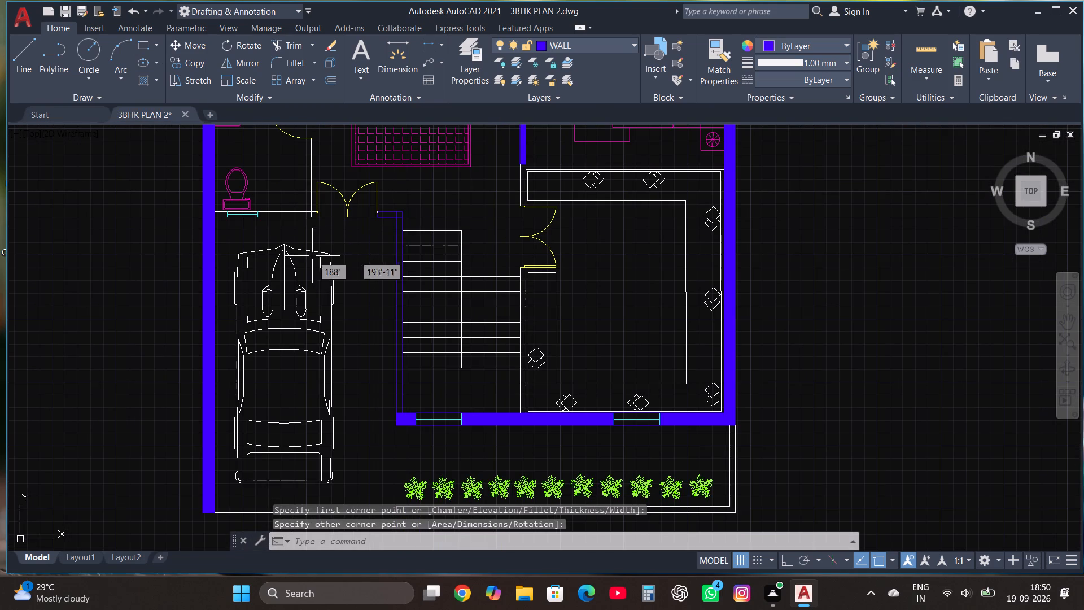
text(HAT)
click(366, 291)
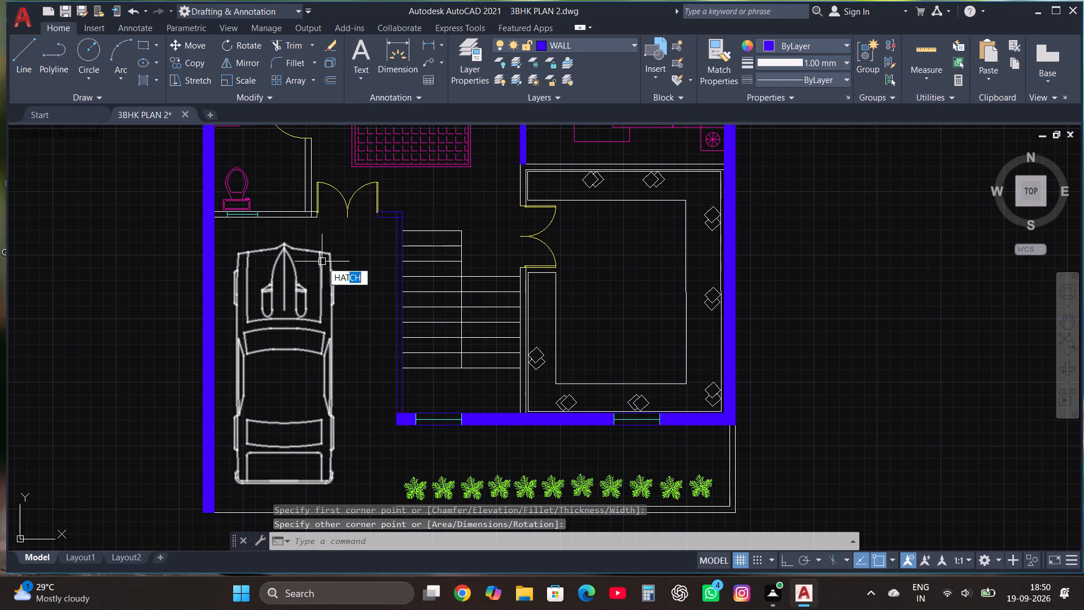
scroll(405, 392, up, 2)
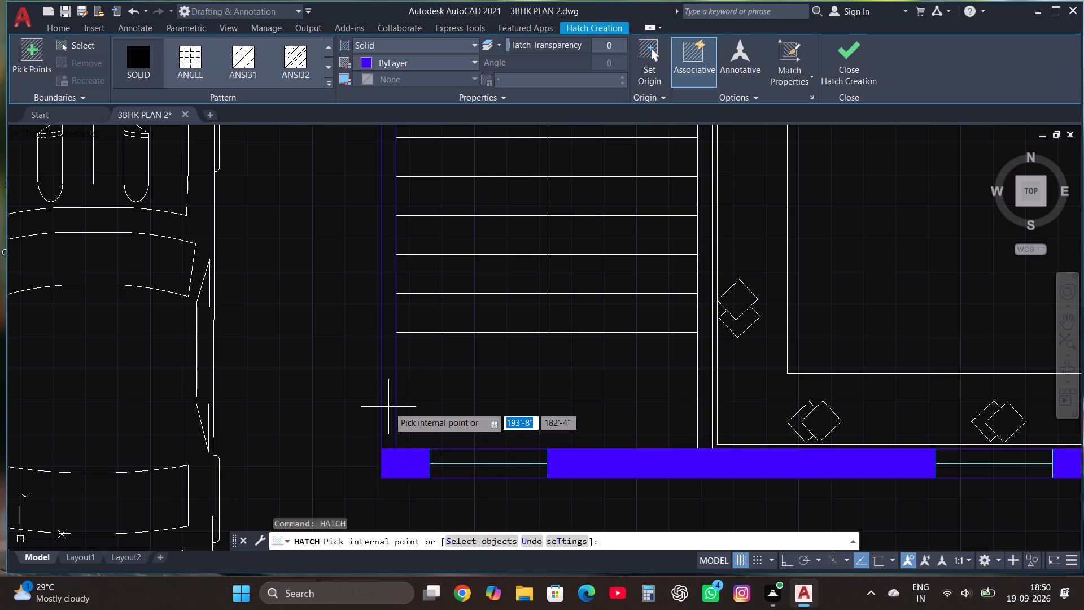
scroll(388, 407, down, 3)
scroll(382, 324, up, 2)
scroll(395, 231, up, 4)
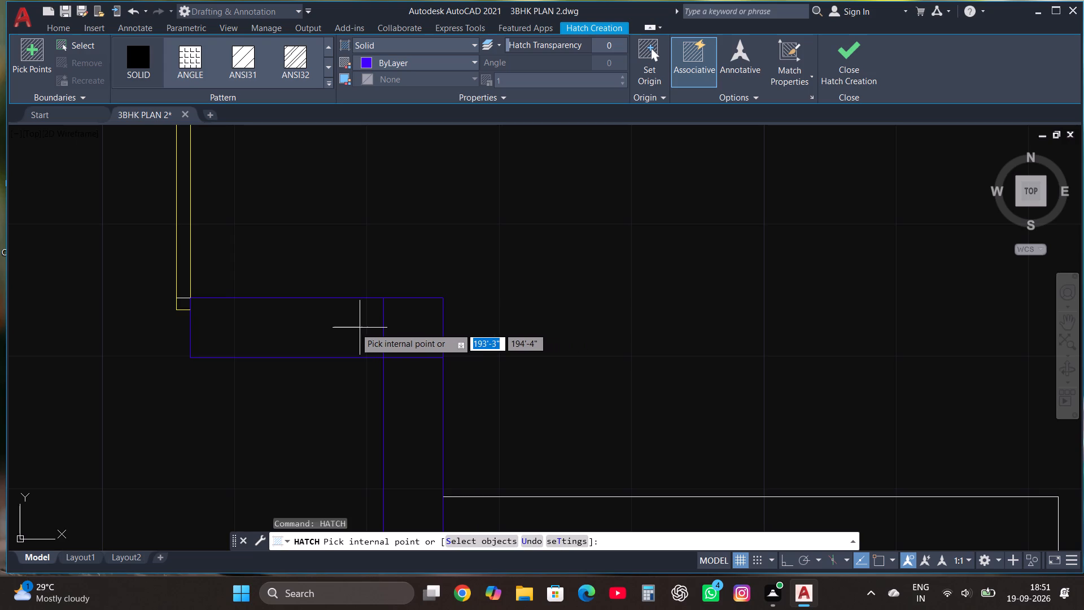
click(323, 329)
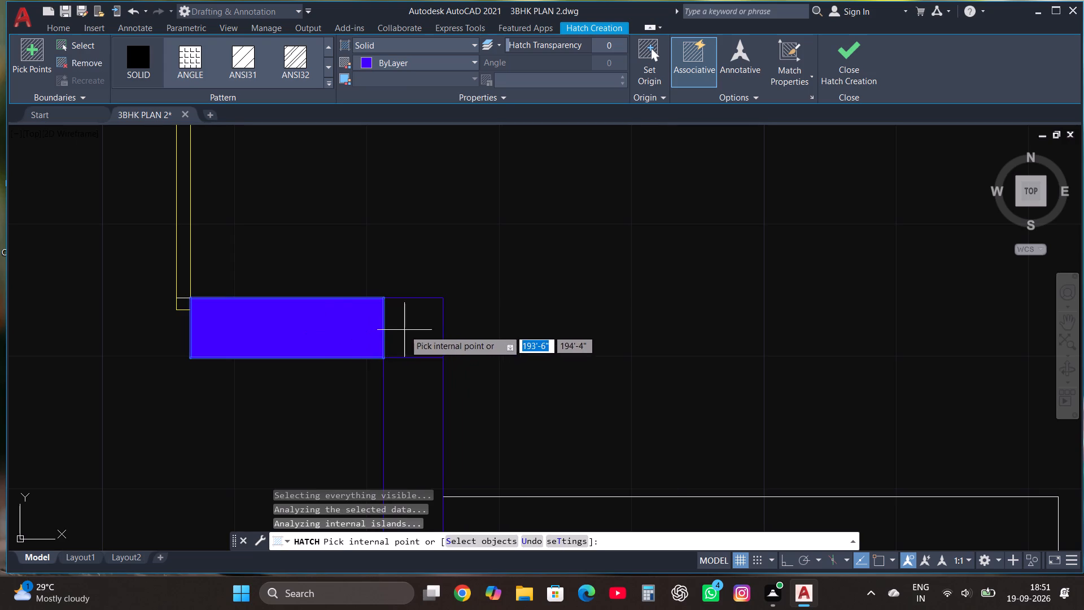
click(405, 330)
click(403, 386)
scroll(385, 271, down, 4)
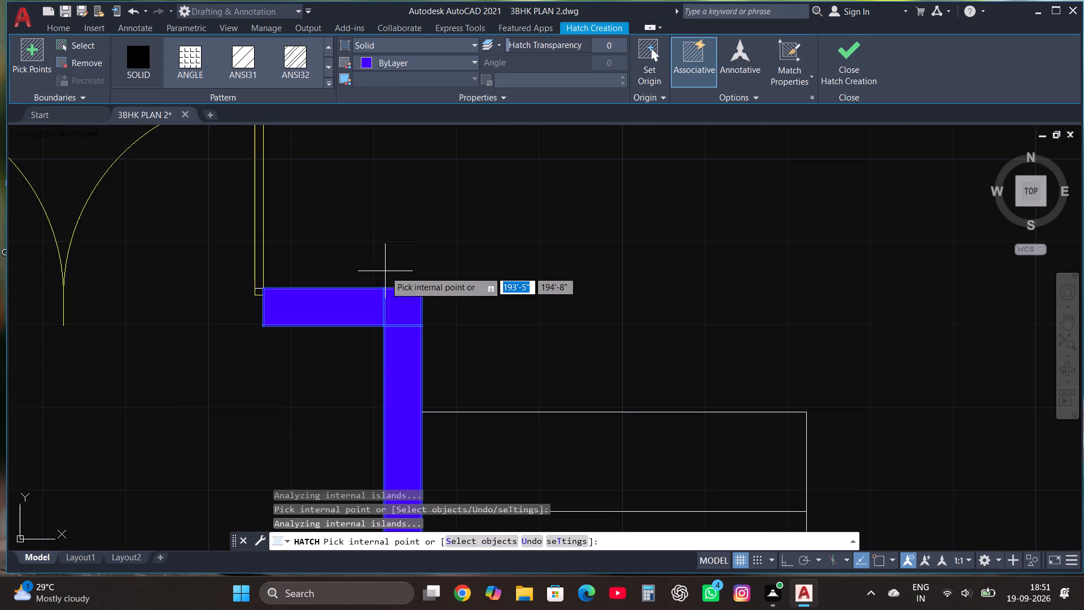
scroll(385, 271, down, 5)
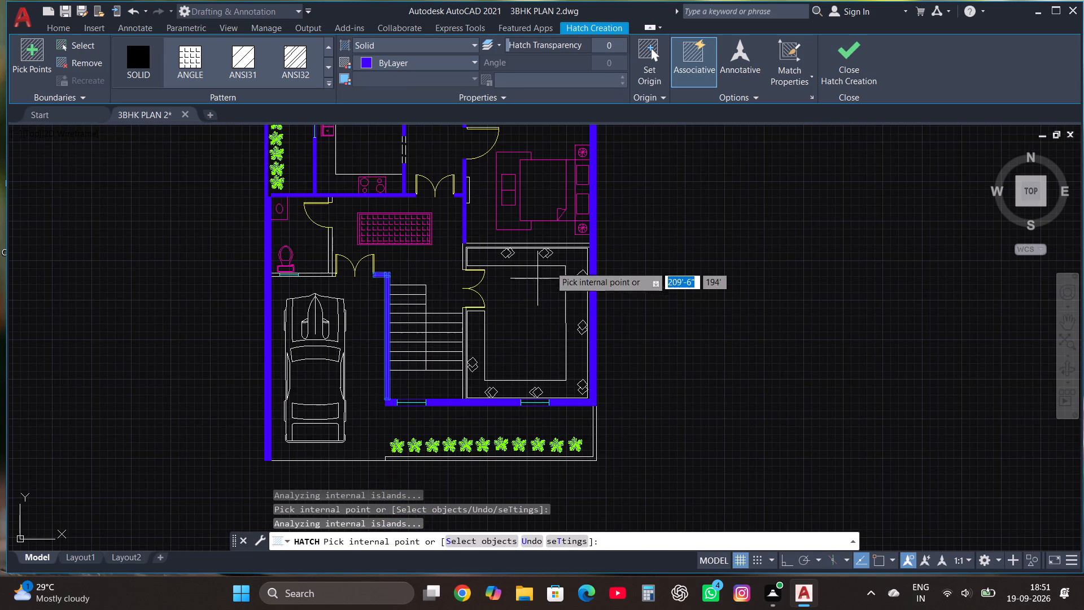
click(851, 61)
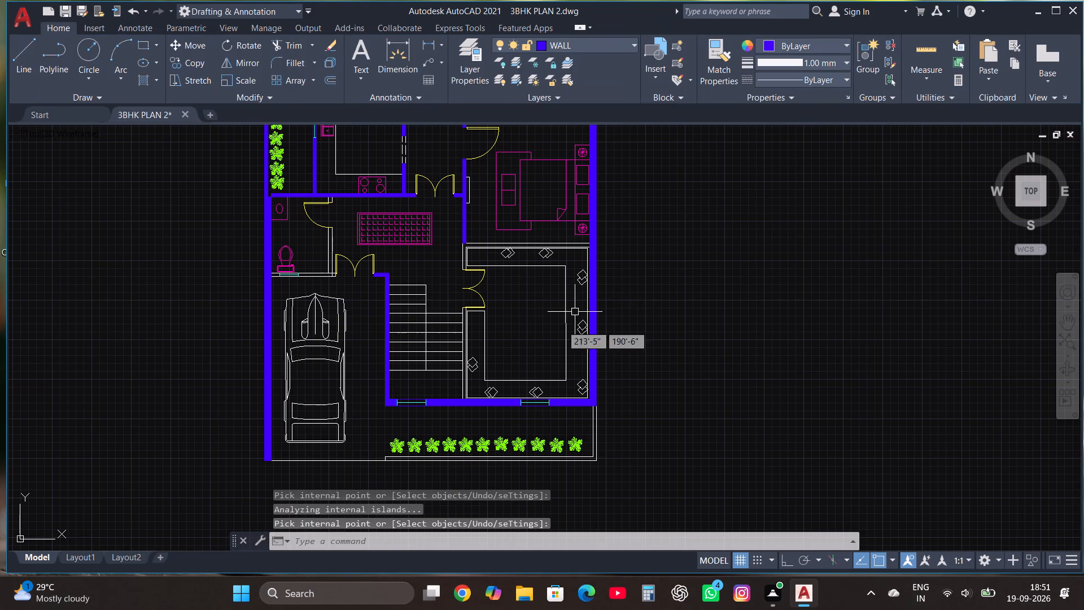
Fill the L-shaped boundary wall along the south and east sides of the front garden with solid hatch.
scroll(480, 435, down, 1)
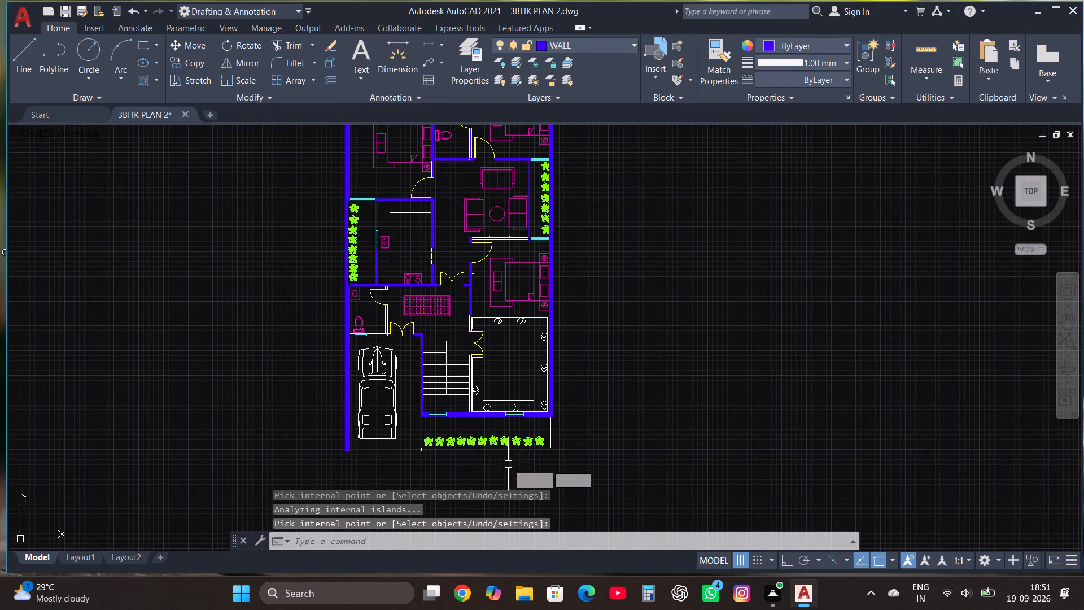
scroll(508, 464, up, 3)
scroll(630, 389, up, 1)
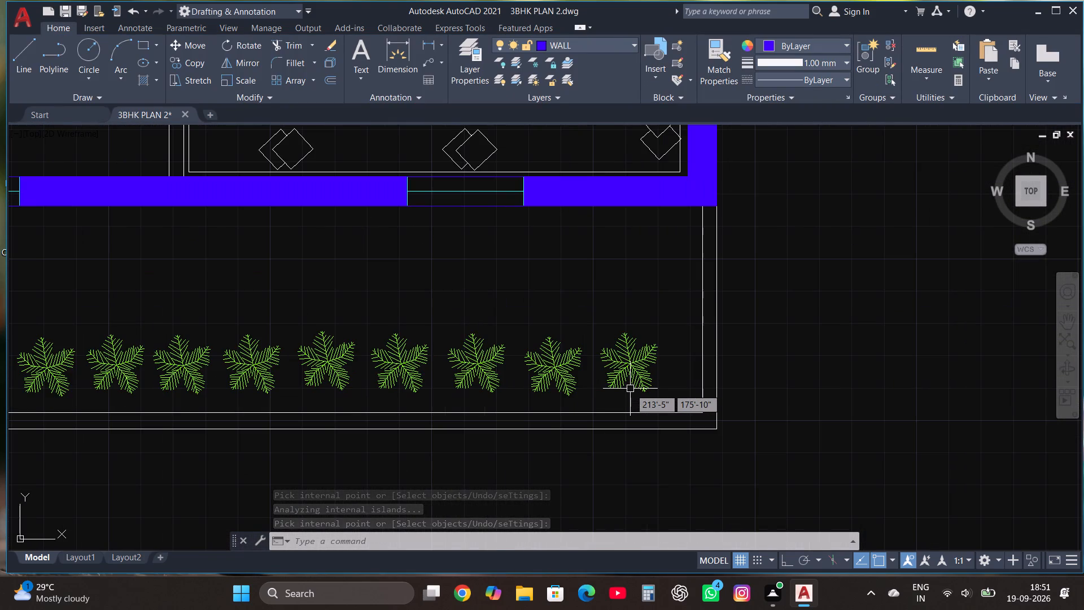
text(HAT)
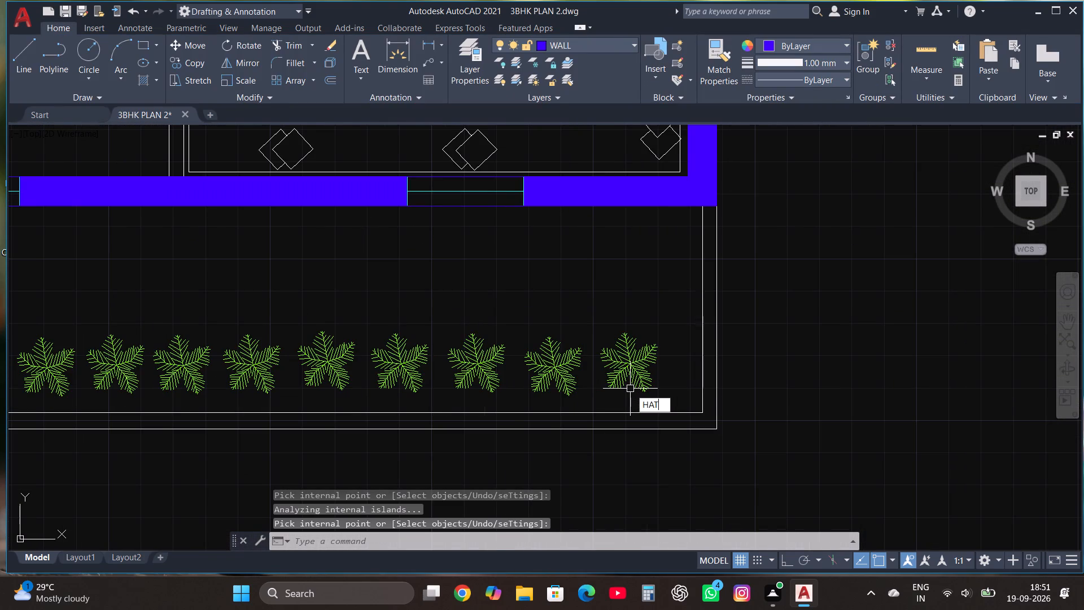
click(675, 419)
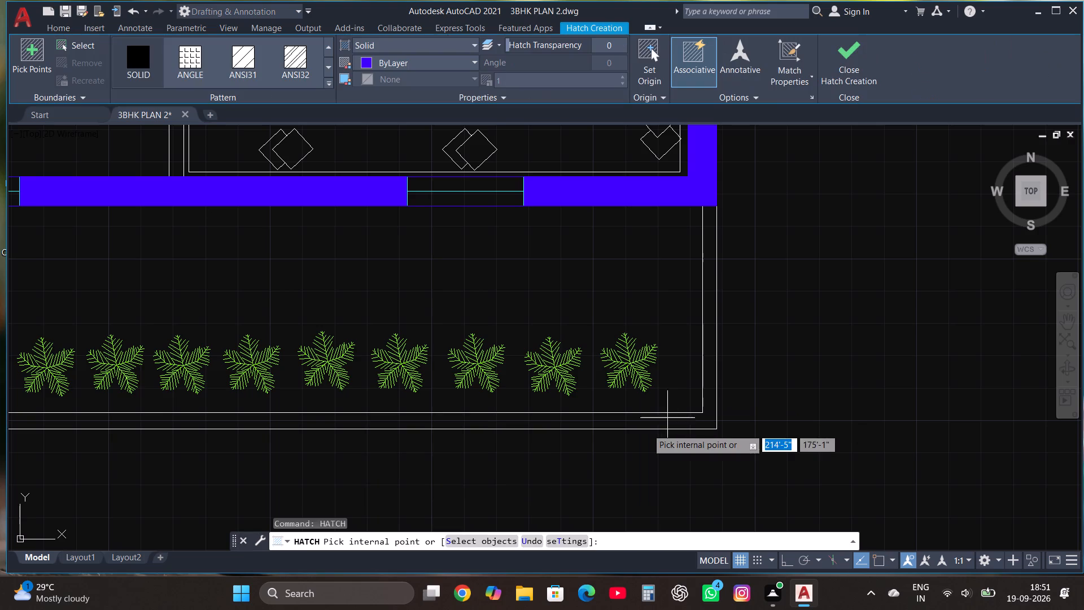
click(624, 423)
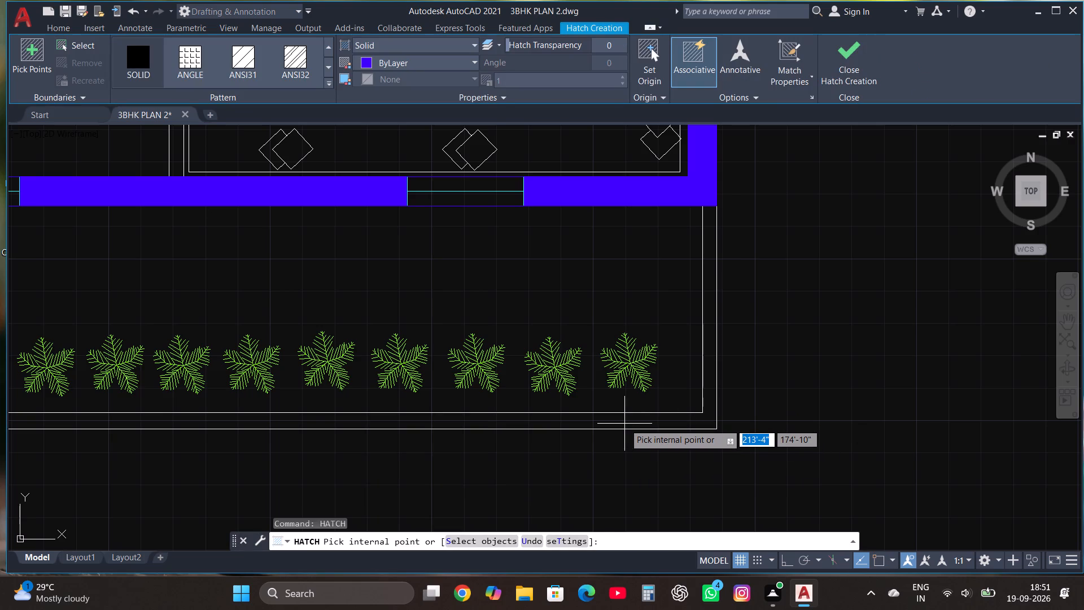
scroll(624, 423, down, 2)
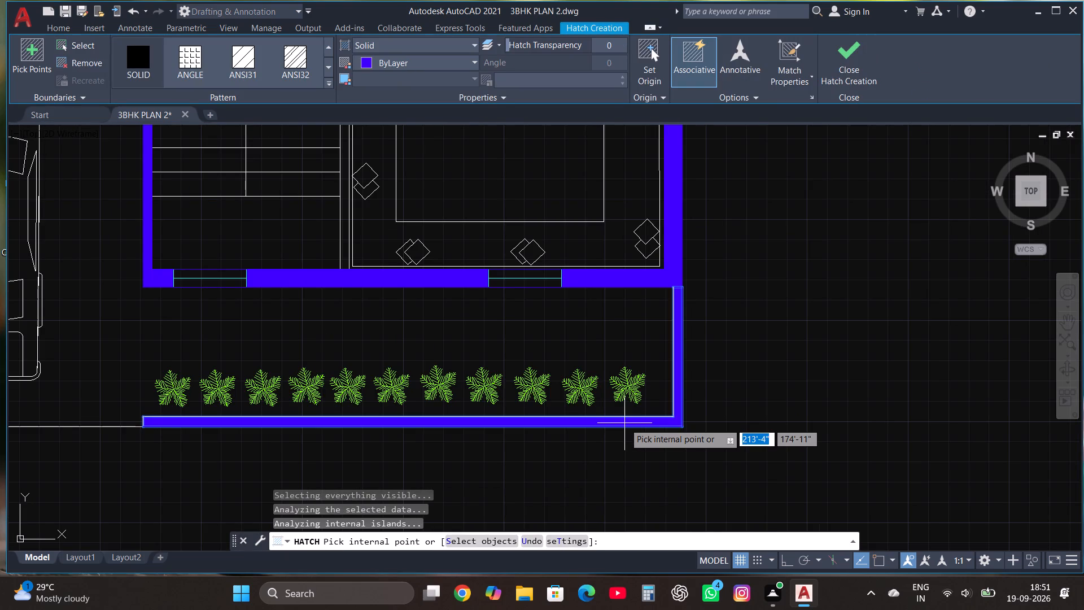
scroll(624, 423, down, 2)
click(852, 61)
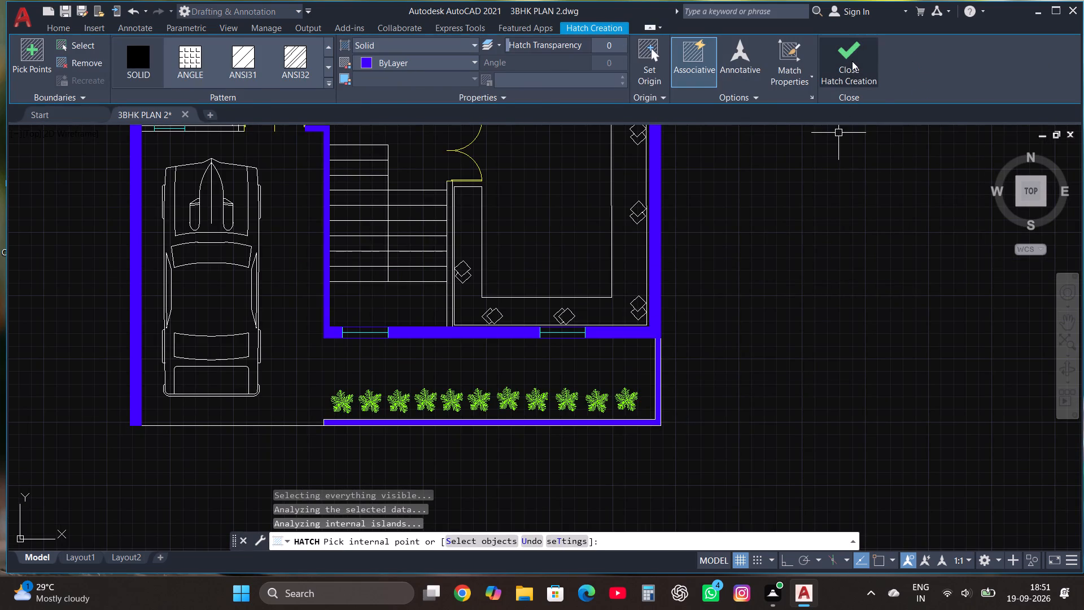
Outline the wall between the southeast bedroom and the room below it with a rectangle about 13' long and 5" thick.
scroll(619, 409, down, 2)
scroll(587, 270, up, 2)
scroll(553, 300, up, 2)
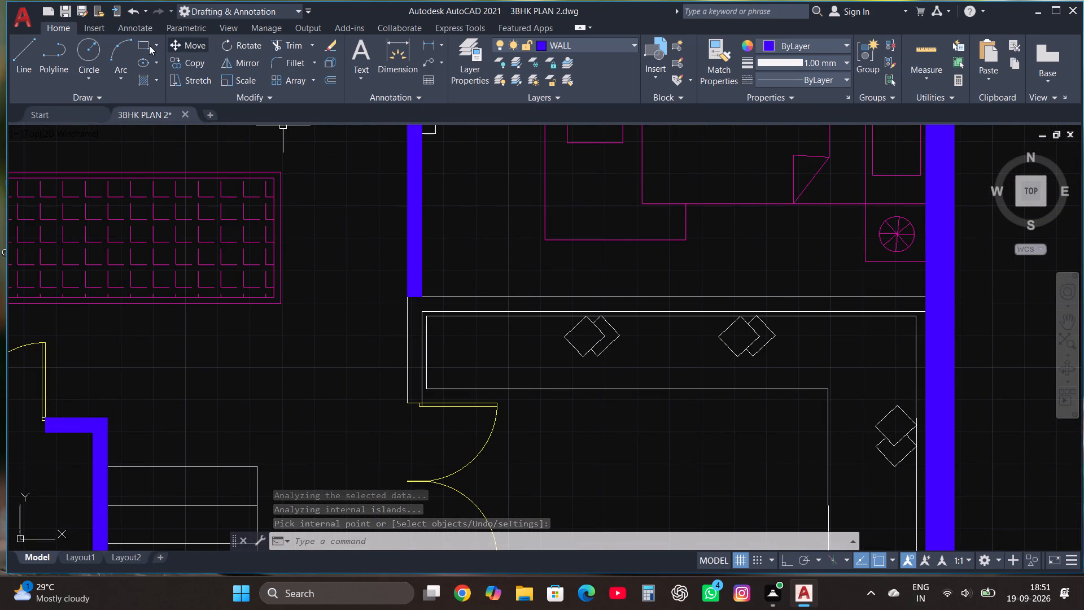
click(133, 45)
click(142, 42)
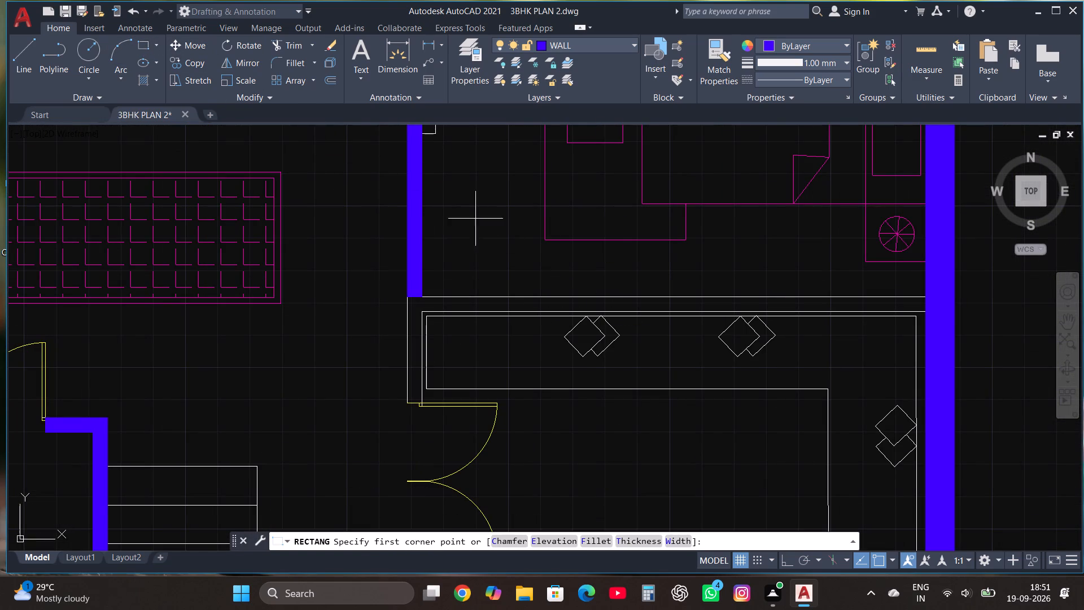
click(925, 297)
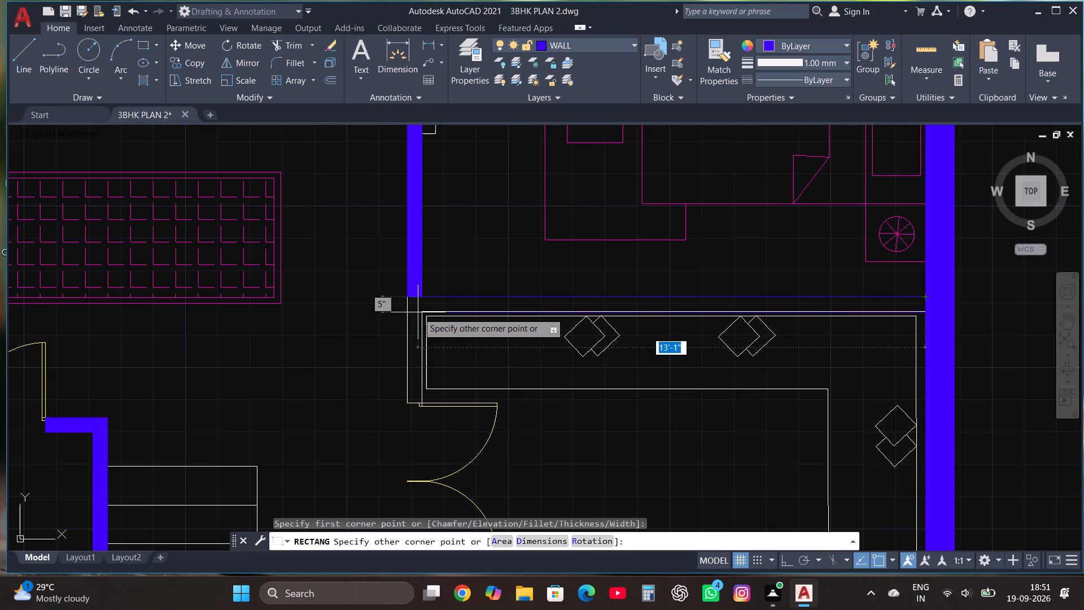
click(422, 312)
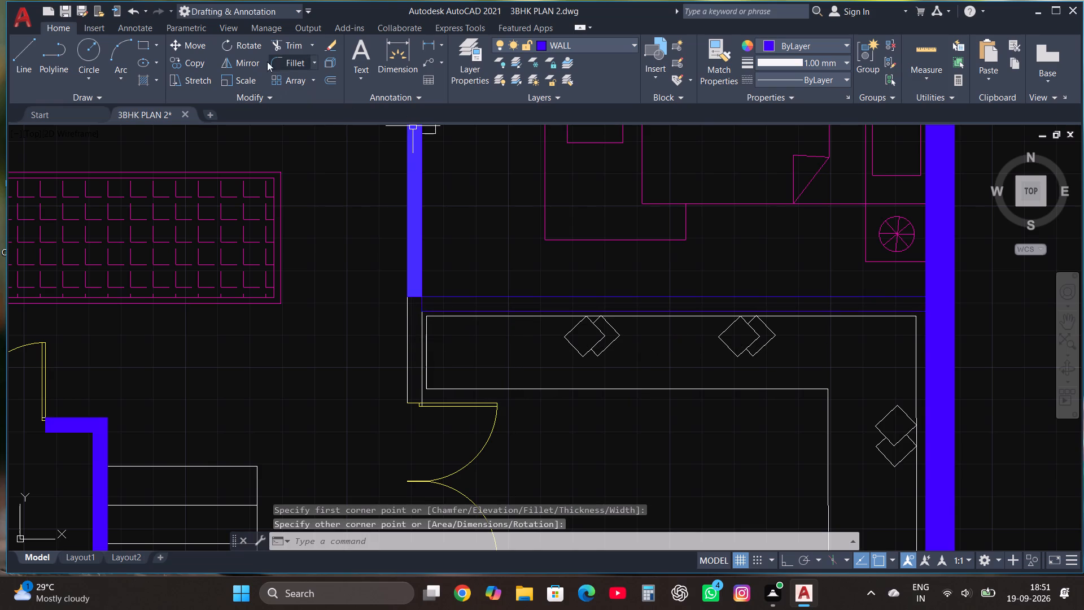
Outline the short wall north of the southeast room's double door with a rectangle about 2'-8" long and 5" wide.
click(141, 42)
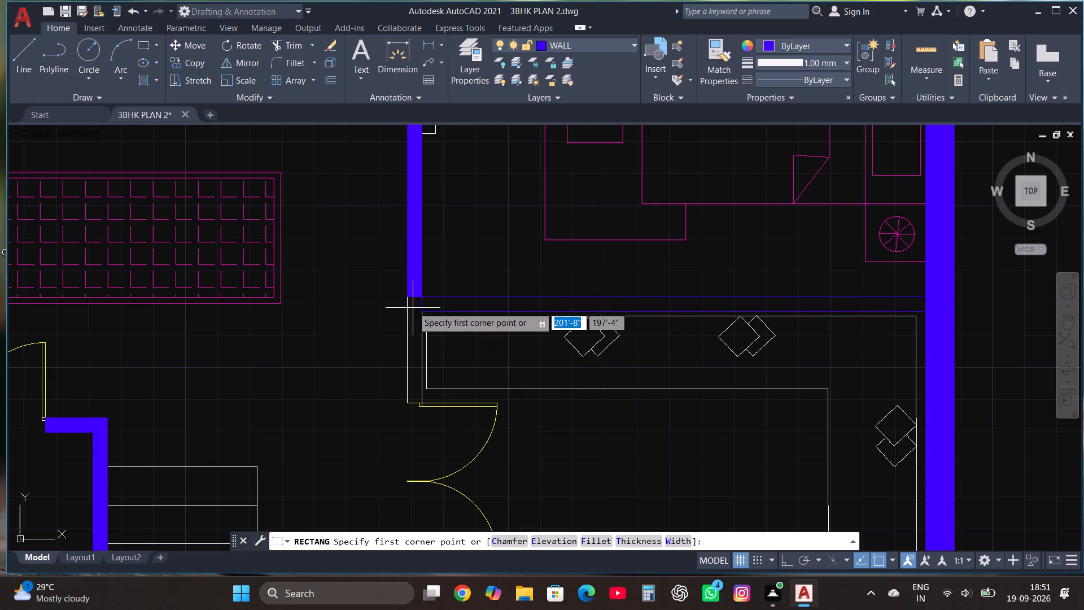
click(408, 297)
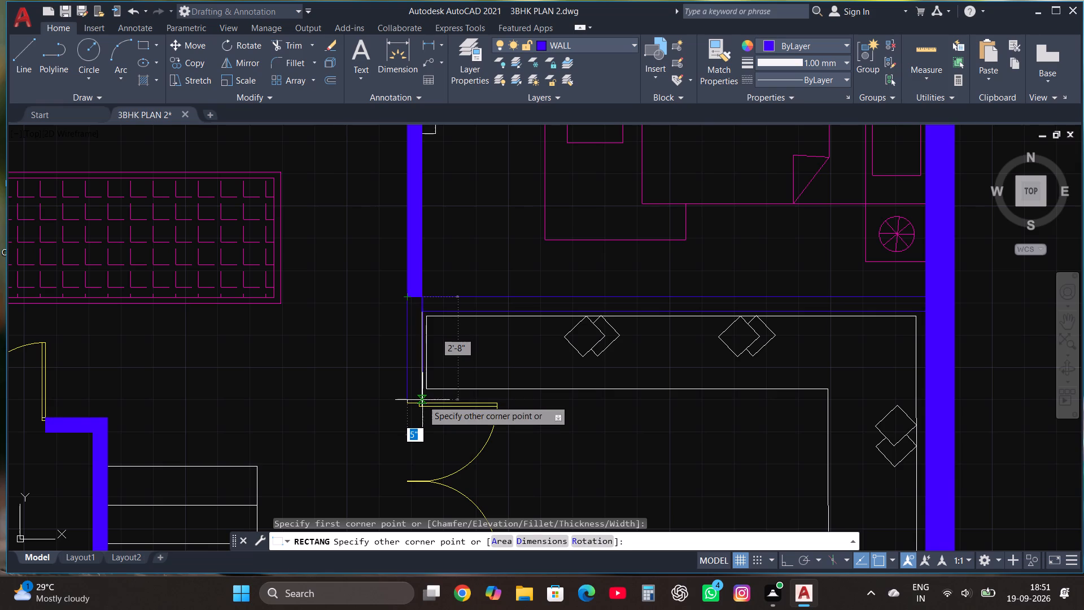
click(423, 404)
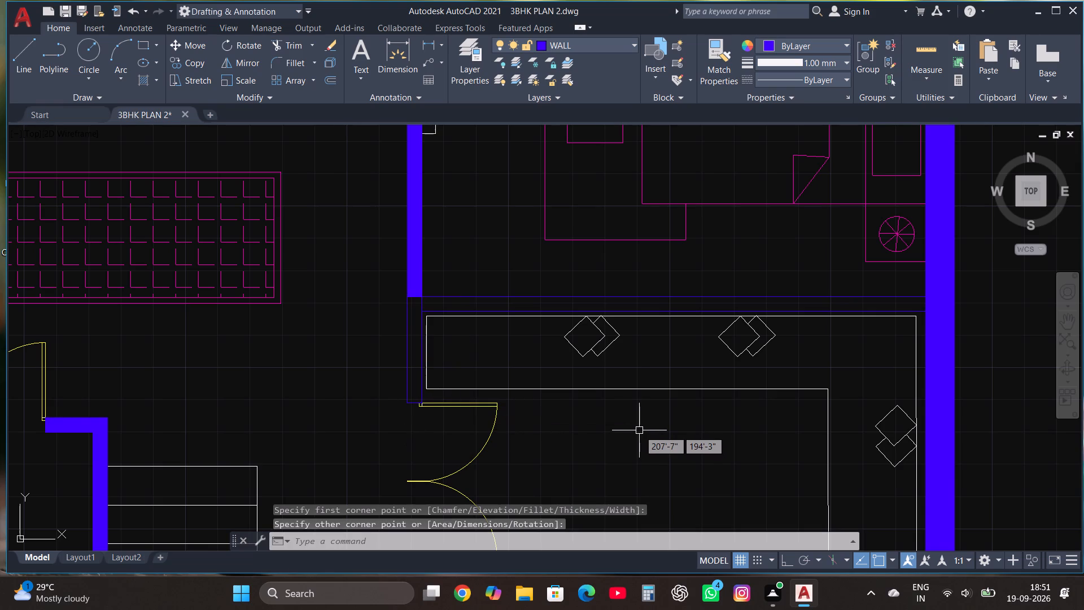
Outline the short wall stub between the toilet door and the kitchen's south wall with a rectangle.
scroll(639, 430, down, 1)
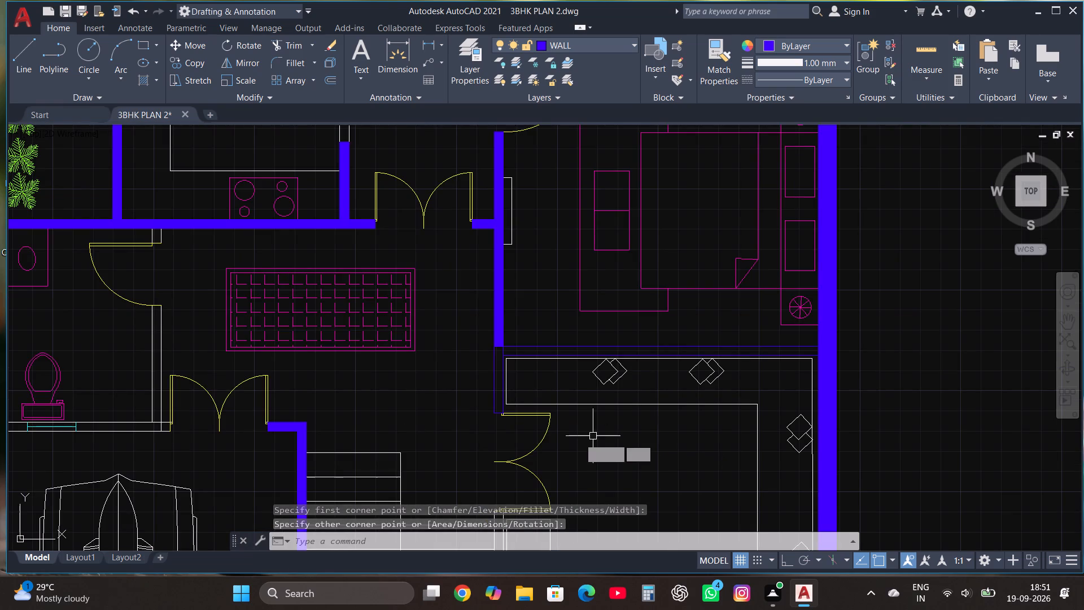
click(145, 46)
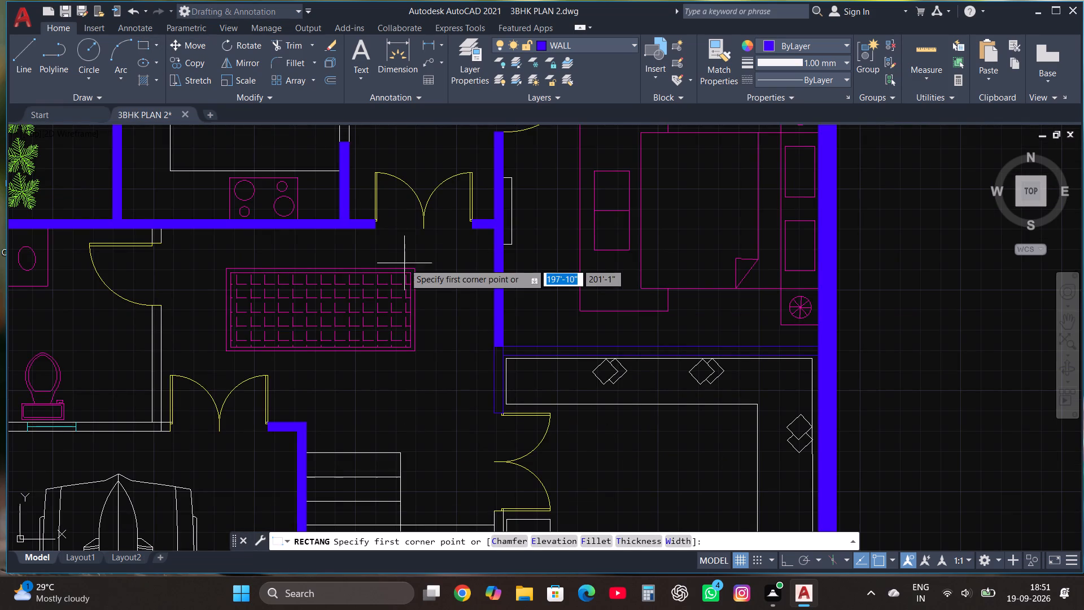
scroll(404, 263, down, 1)
scroll(218, 233, up, 2)
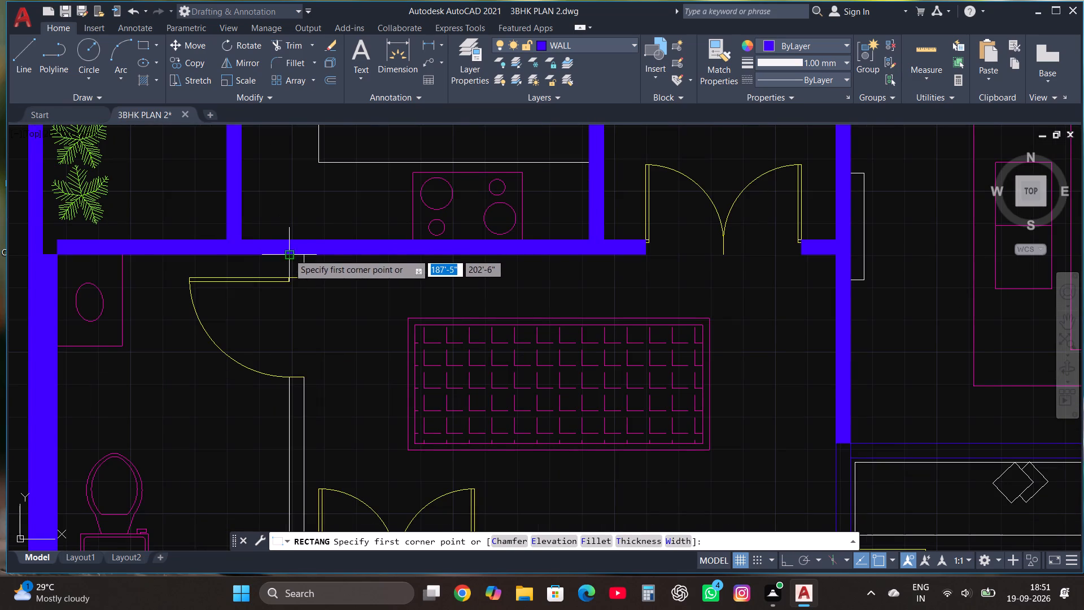
click(289, 254)
click(303, 276)
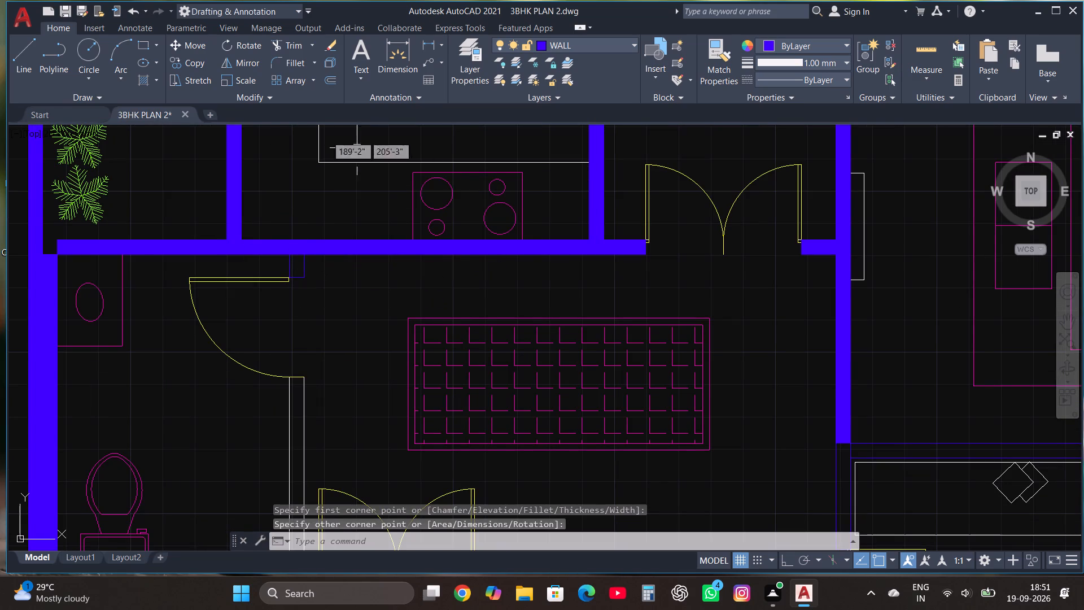
Outline the toilet's east wall with a rectangle from the door opening down to the lower face of the south wall.
click(146, 42)
scroll(345, 185, down, 1)
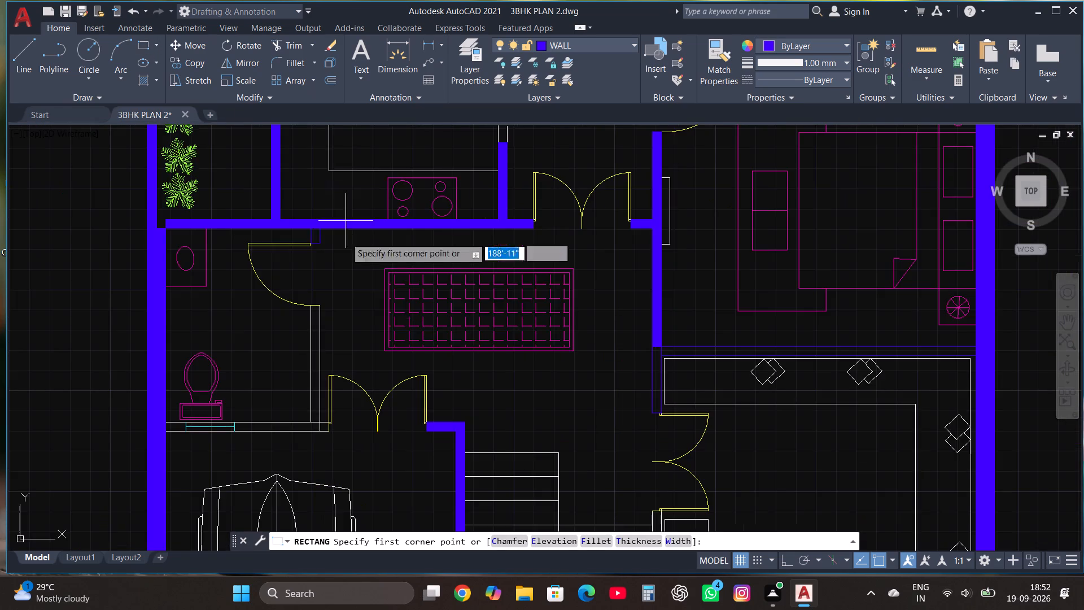
scroll(339, 306, up, 2)
click(264, 304)
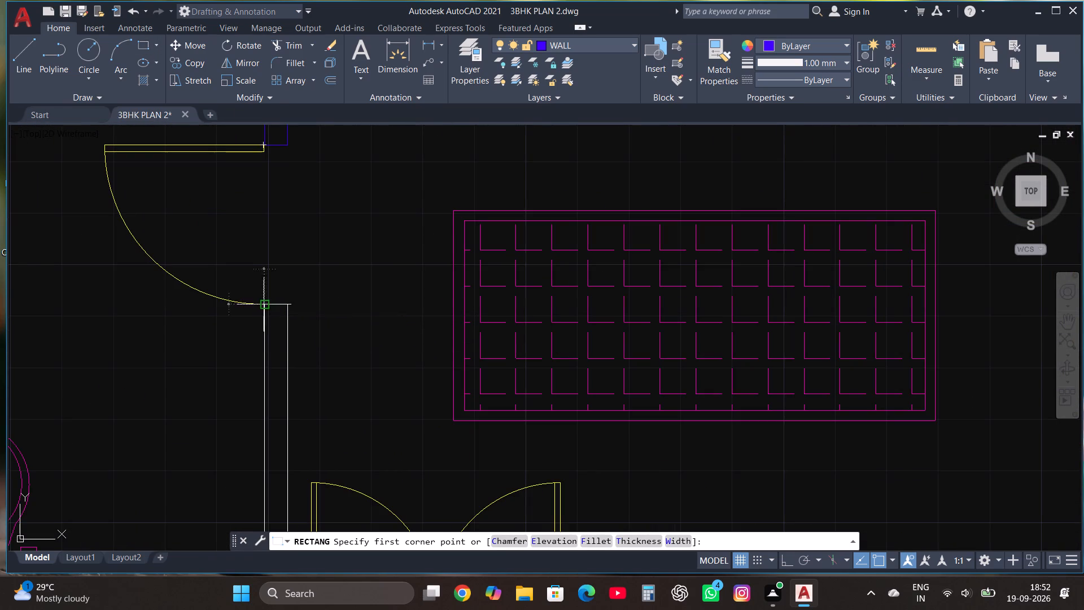
scroll(265, 304, down, 3)
scroll(266, 380, up, 3)
click(277, 395)
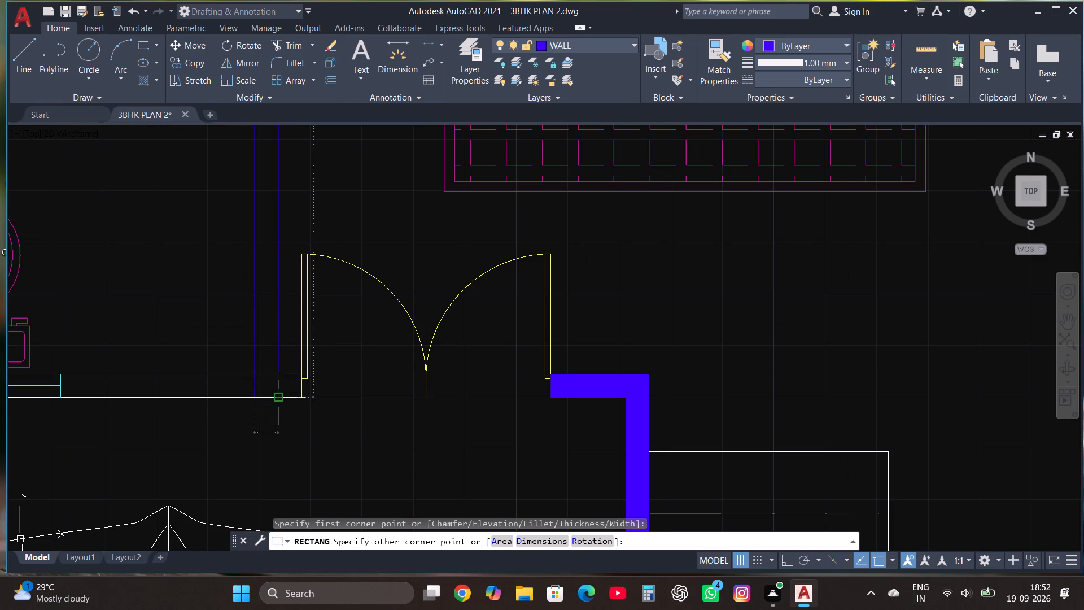
Outline the toilet's south wall from the entrance double door to the west outer wall with a rectangle about 6'-9" by 5".
click(138, 47)
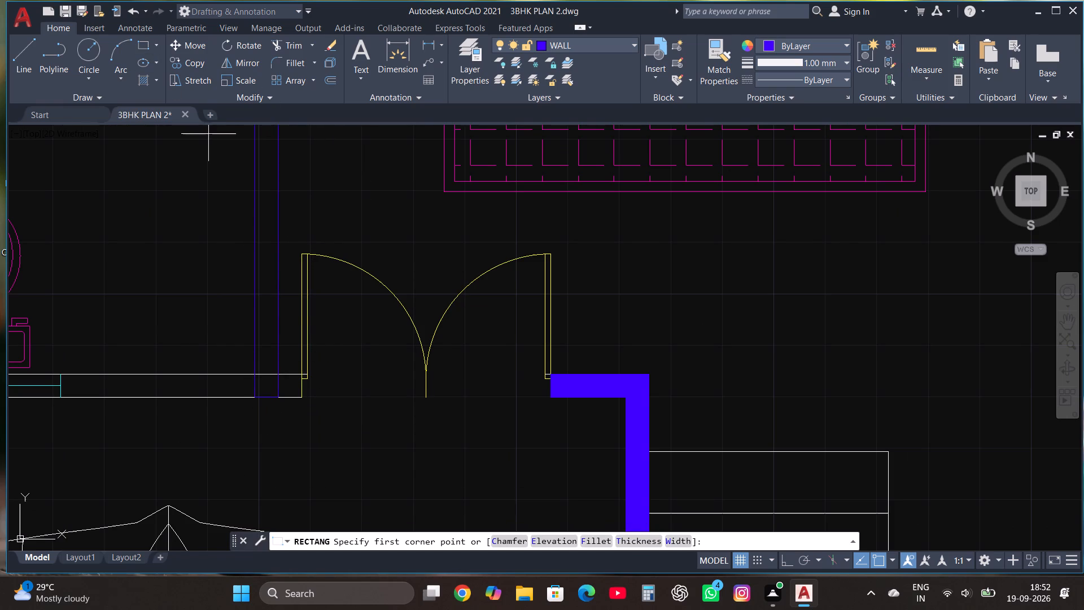
click(299, 374)
scroll(299, 374, down, 1)
scroll(219, 377, down, 3)
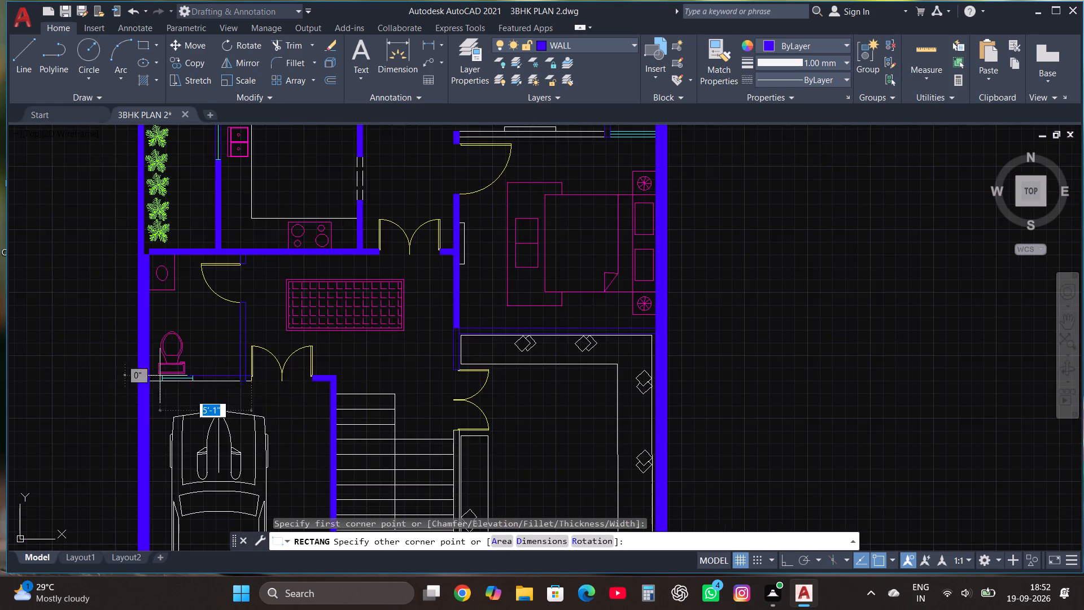
scroll(129, 385, up, 3)
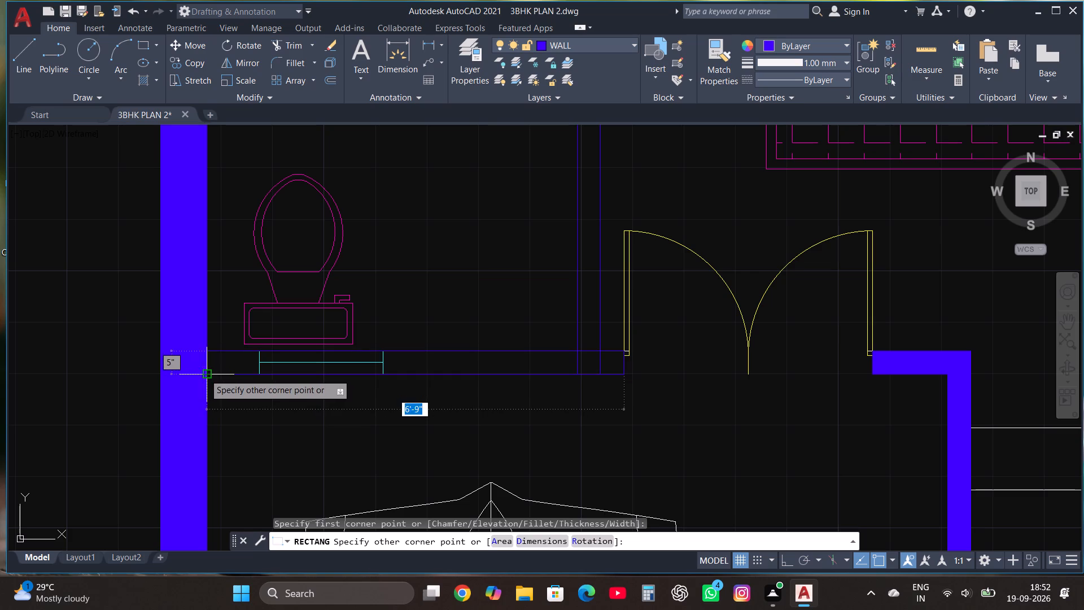
click(204, 374)
Outline the wall between the living room and the southeast bedroom with a rectangle ending at the planter's inner wall.
scroll(204, 374, down, 3)
scroll(400, 300, down, 1)
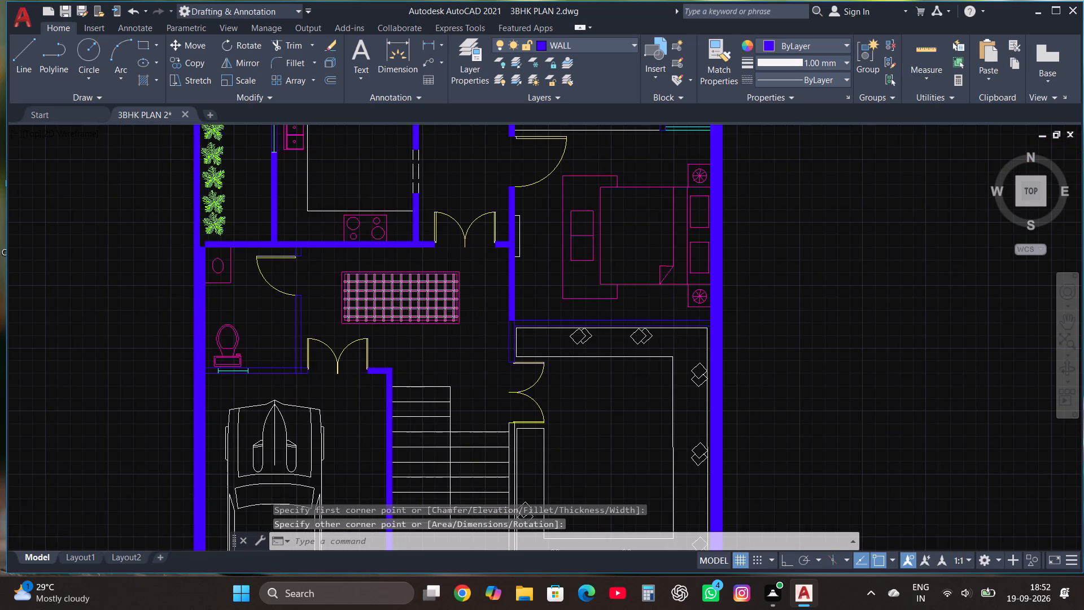
scroll(586, 169, up, 2)
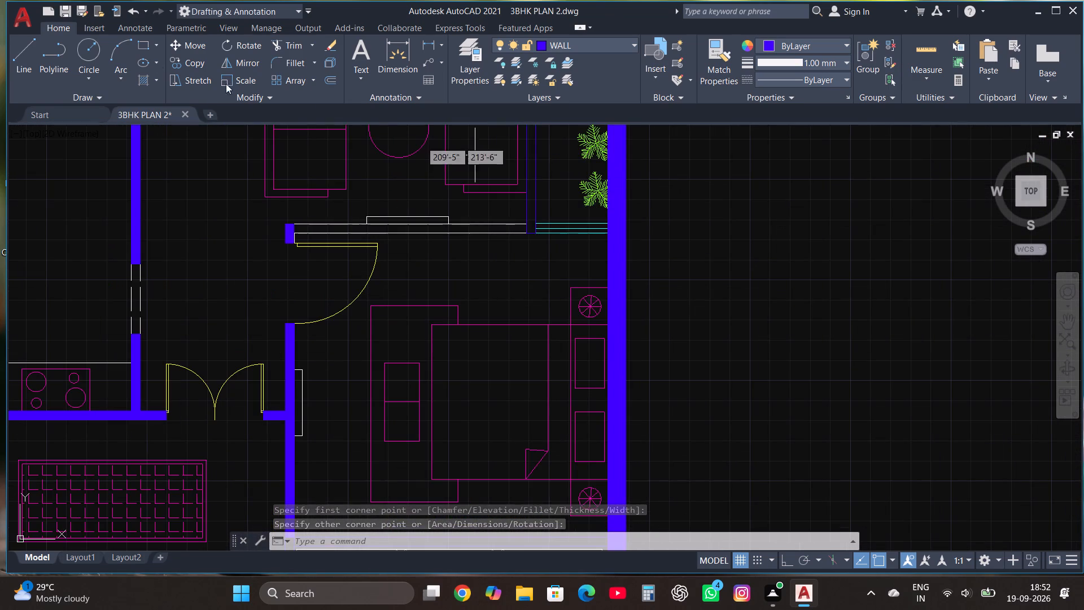
click(145, 46)
scroll(256, 217, up, 1)
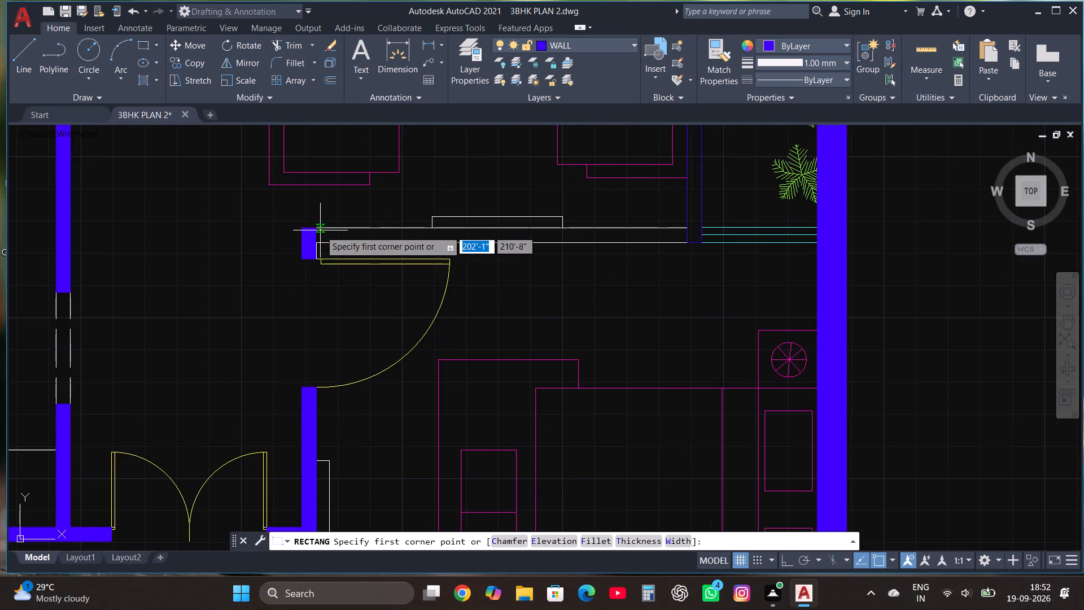
click(315, 229)
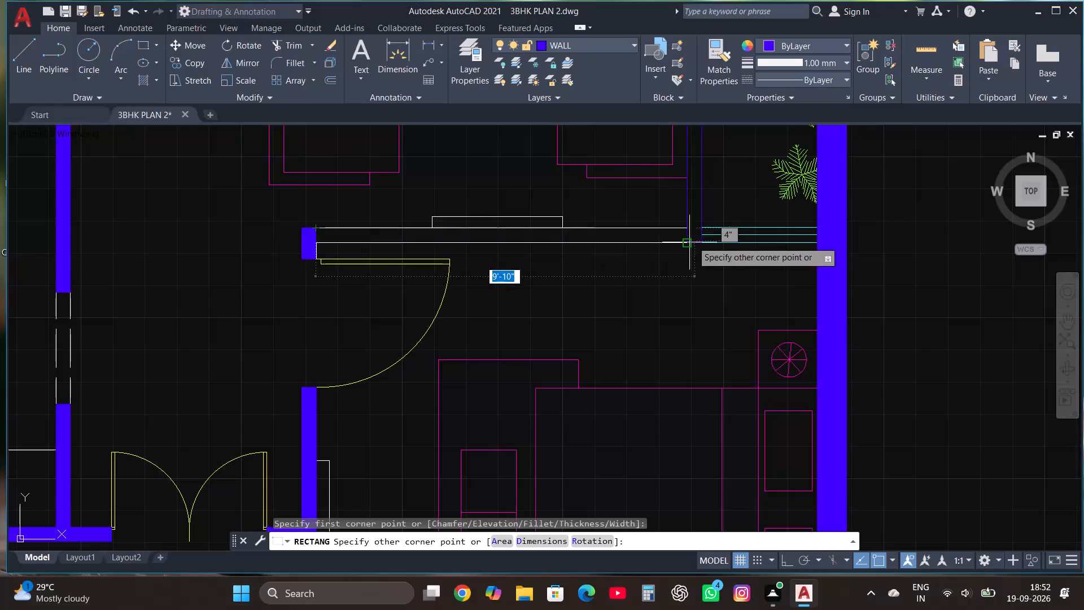
click(687, 243)
Fill the wall between the living room and southeast bedroom, and the kitchen's west wall north of the window, with solid hatch.
scroll(617, 290, down, 1)
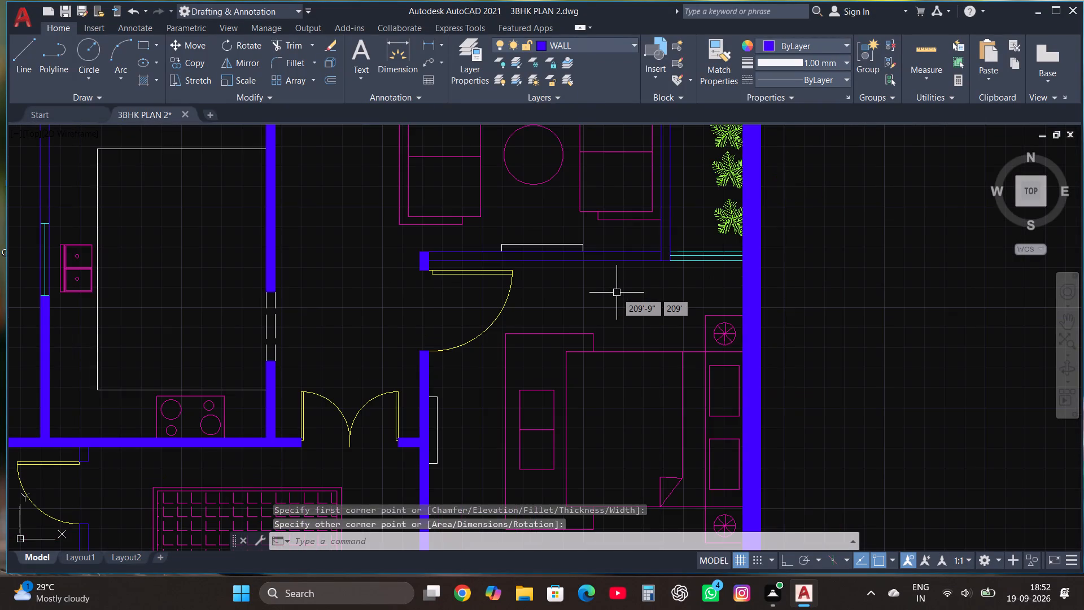
text(HAT)
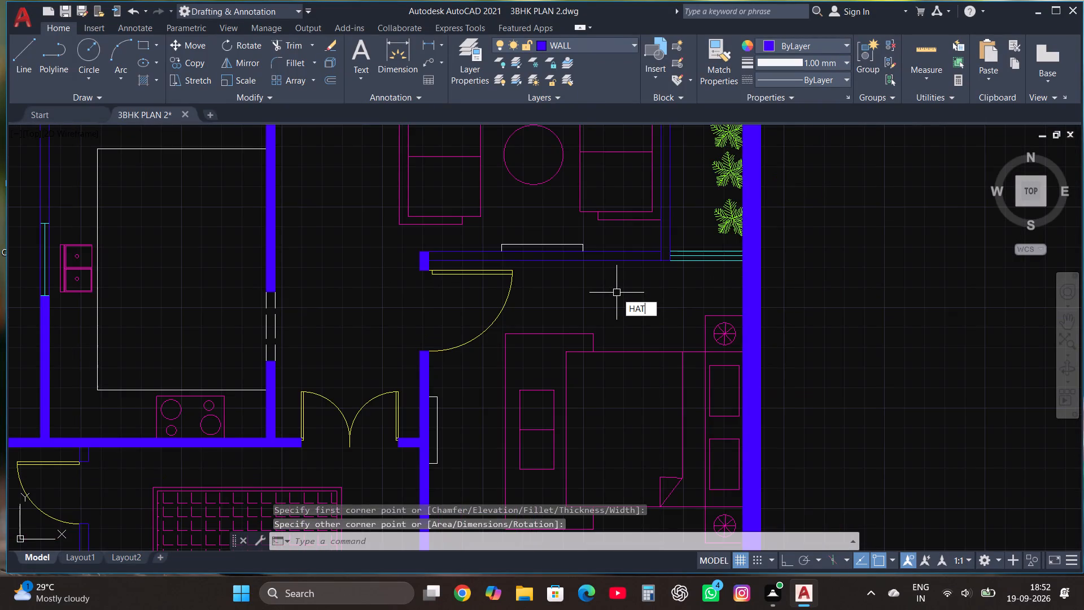
click(666, 323)
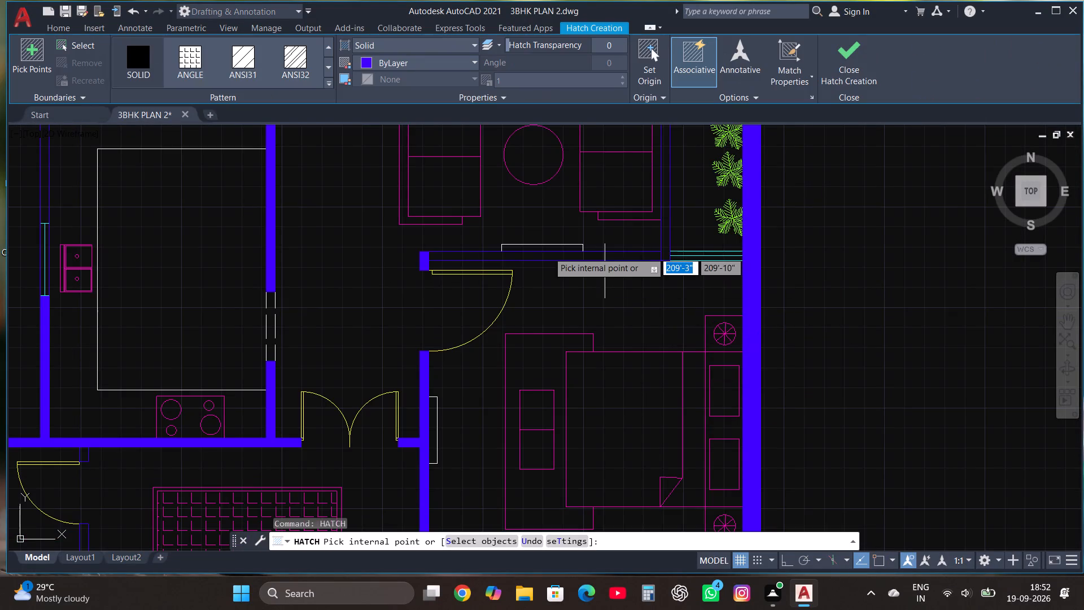
click(536, 256)
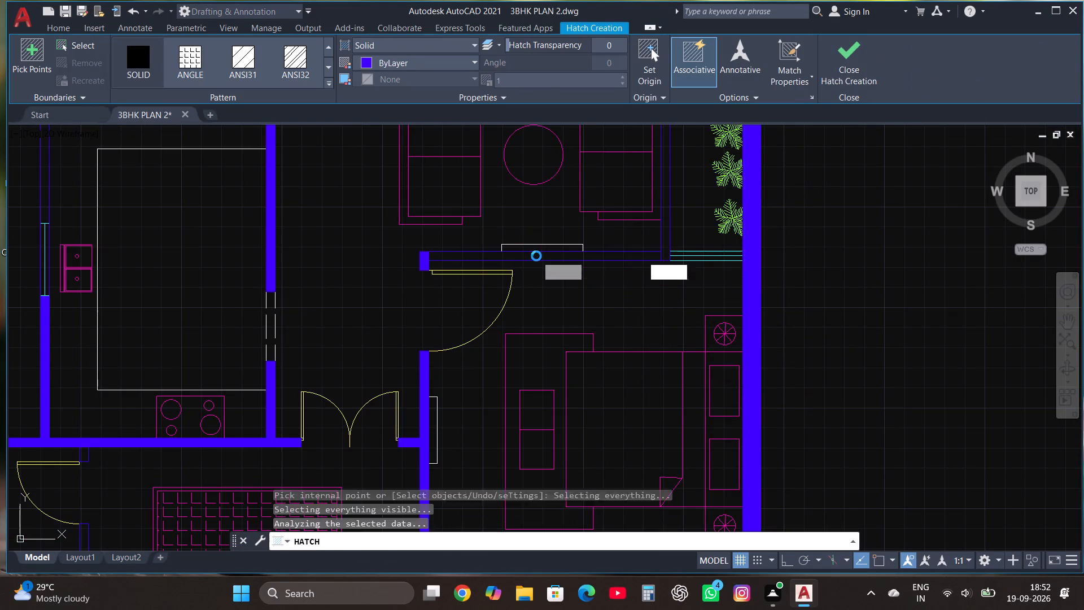
scroll(536, 256, down, 2)
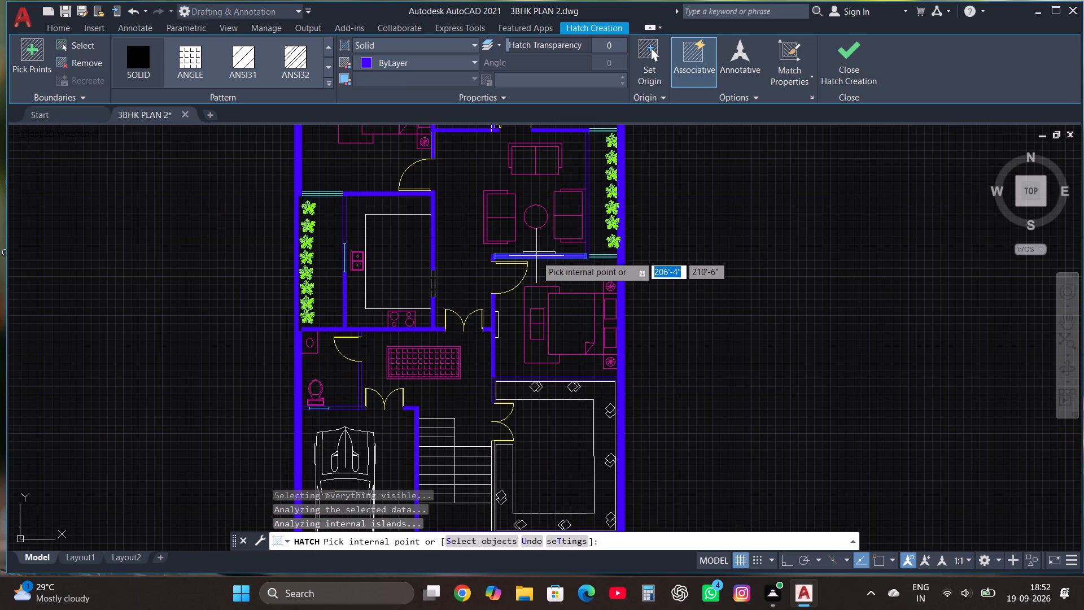
scroll(345, 224, up, 2)
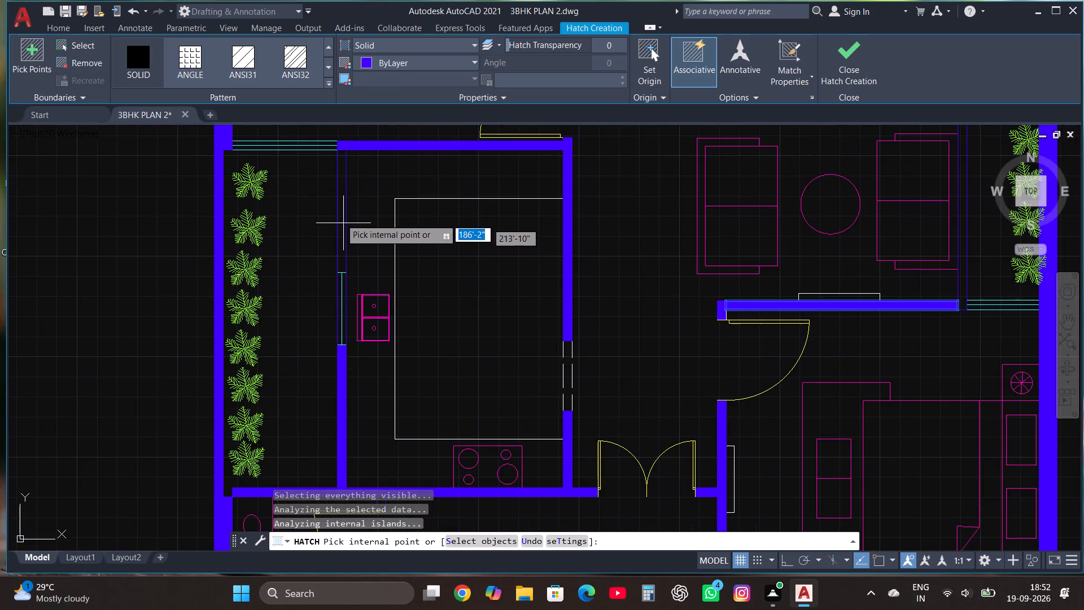
click(340, 217)
Fill the toilet's east wall, the south wall segments on both sides of its window, and the stub by its door with solid hatch.
scroll(340, 217, down, 3)
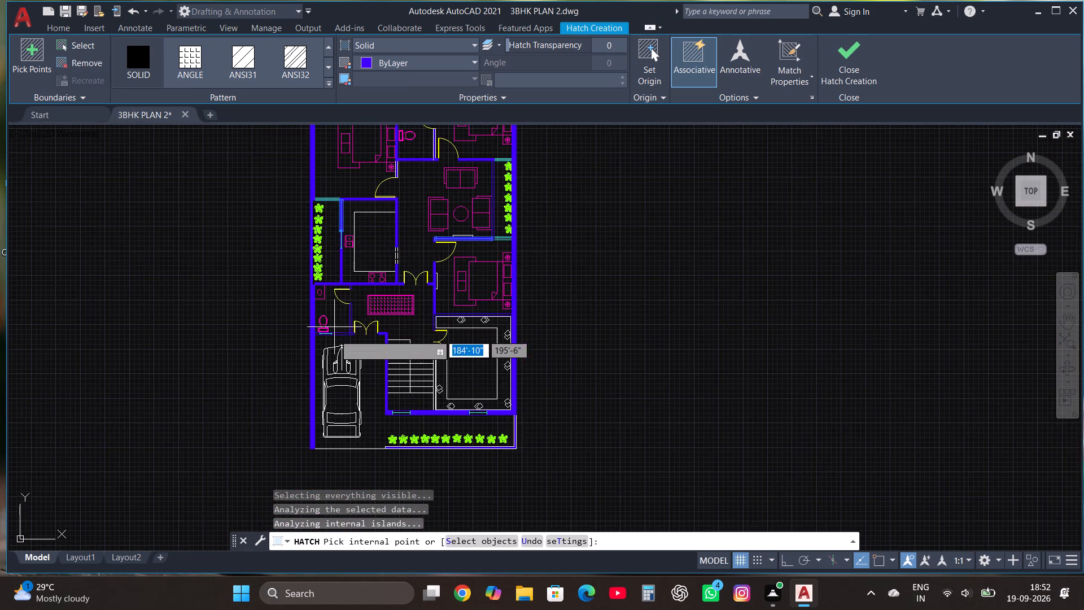
scroll(335, 342, up, 3)
click(399, 270)
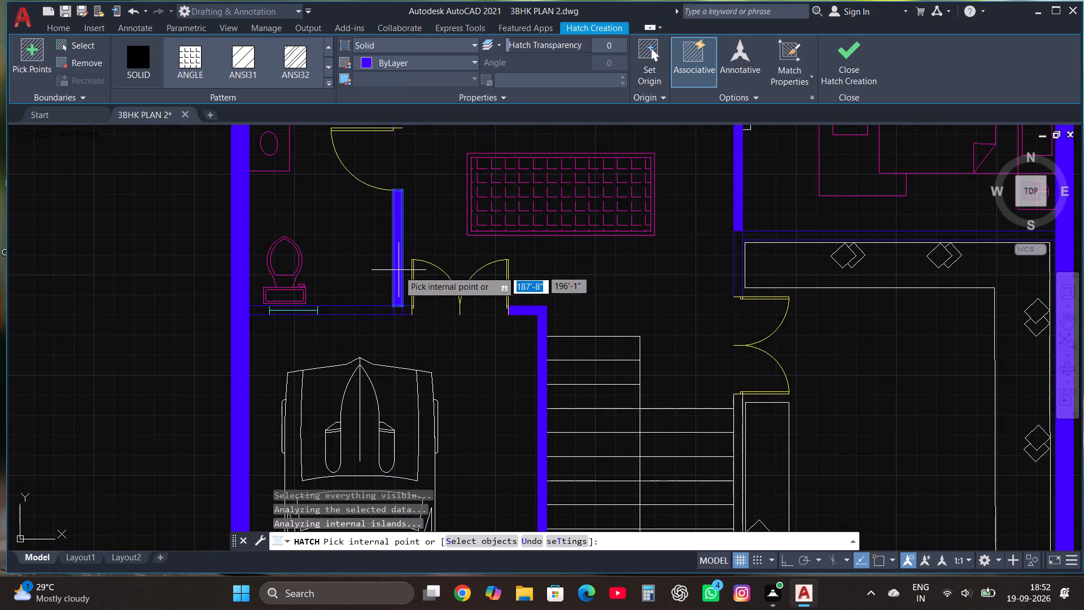
click(372, 310)
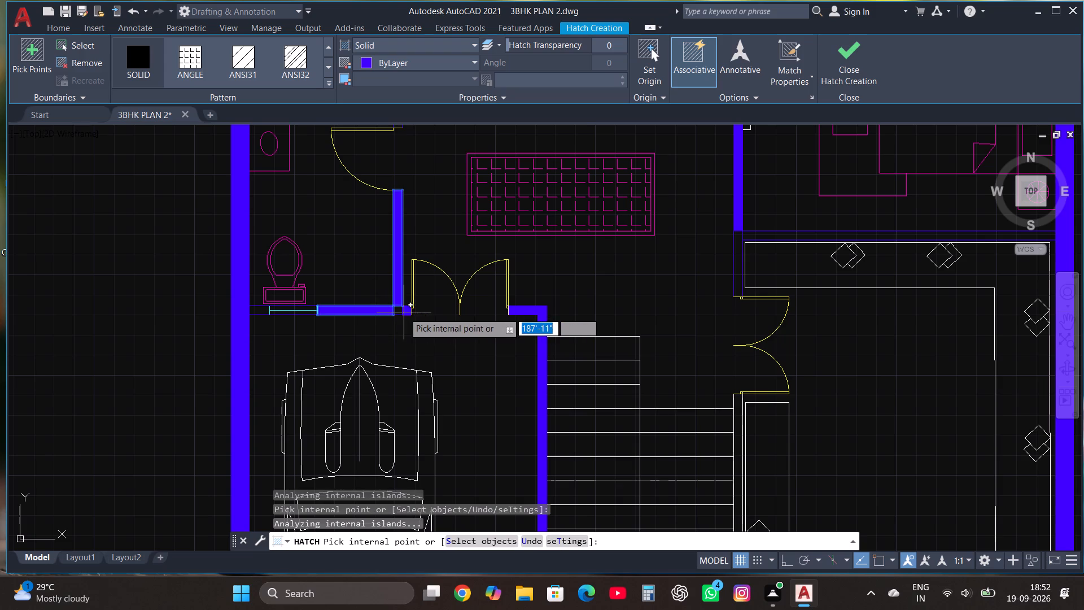
click(404, 312)
click(399, 312)
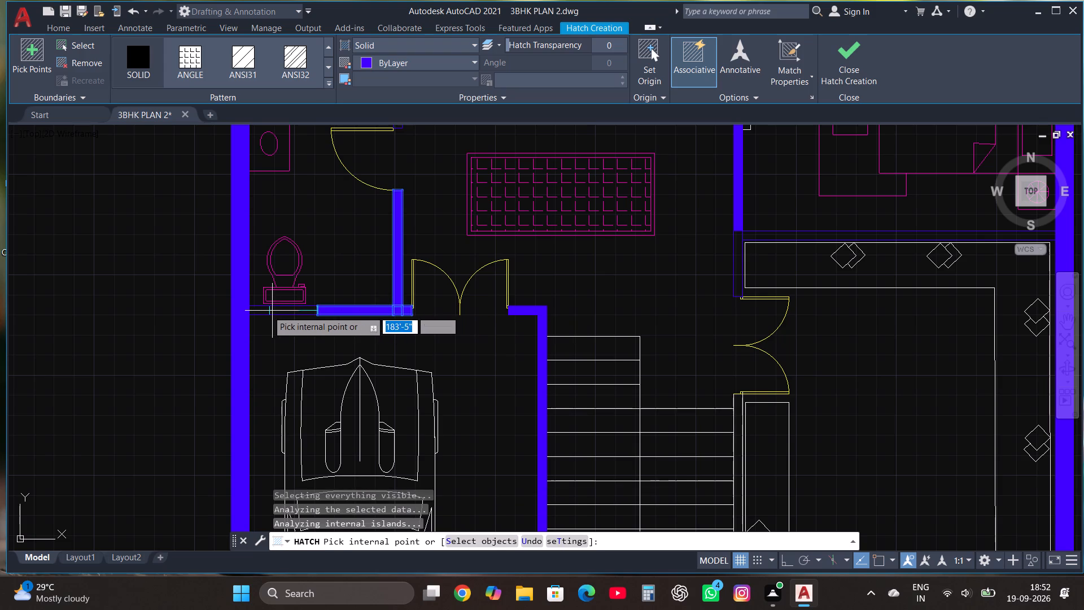
click(255, 311)
scroll(266, 346, down, 1)
scroll(361, 205, up, 2)
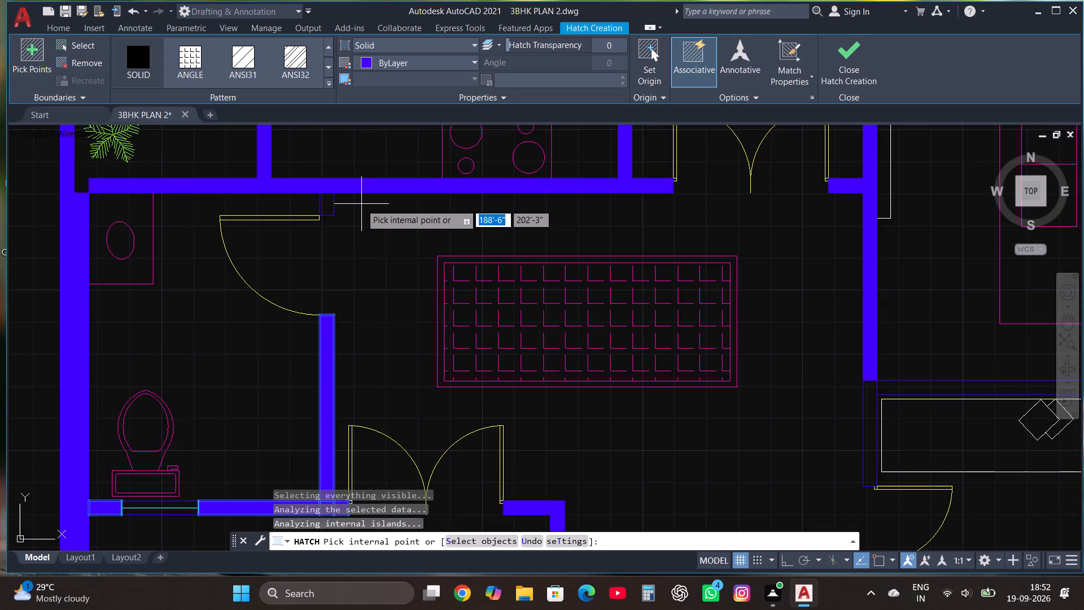
click(328, 206)
Fill the southeast bedroom's south wall and the short wall running down to the double door east of the stairs with solid hatch.
scroll(328, 206, down, 3)
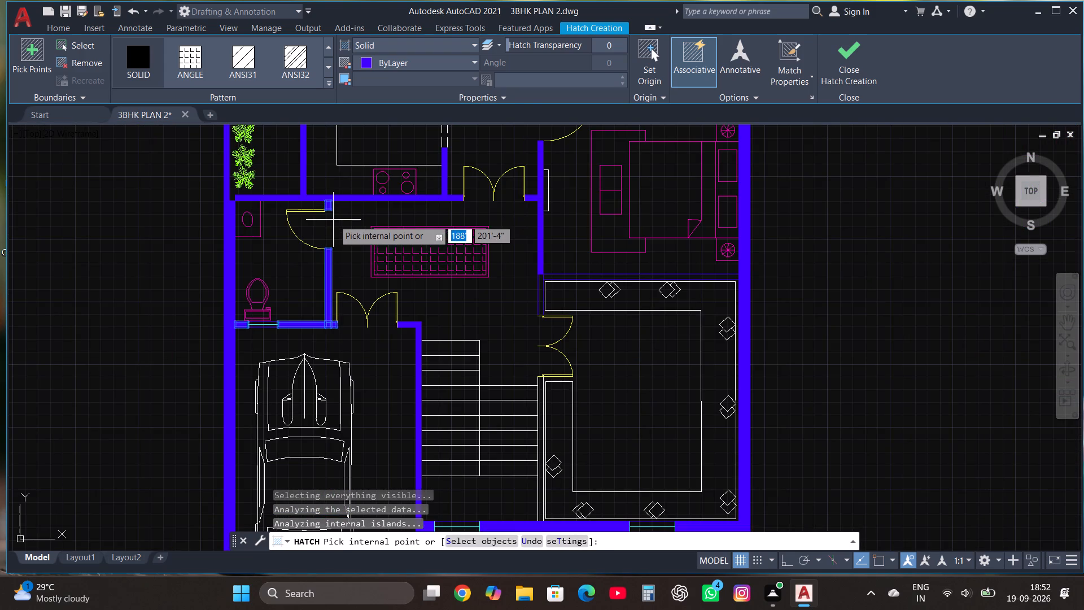
scroll(335, 224, down, 1)
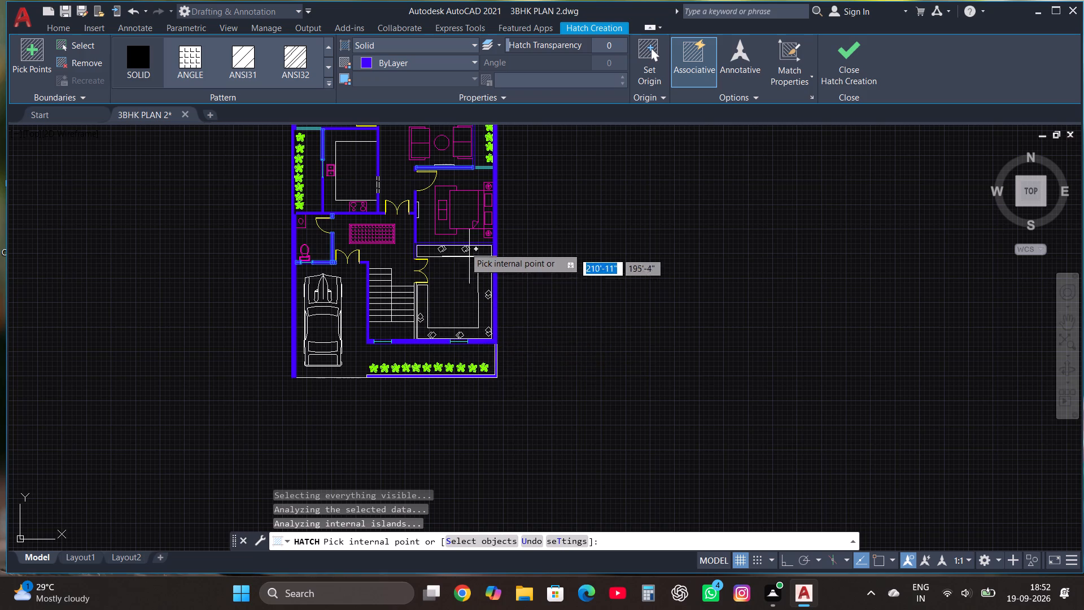
scroll(455, 239, up, 4)
click(413, 268)
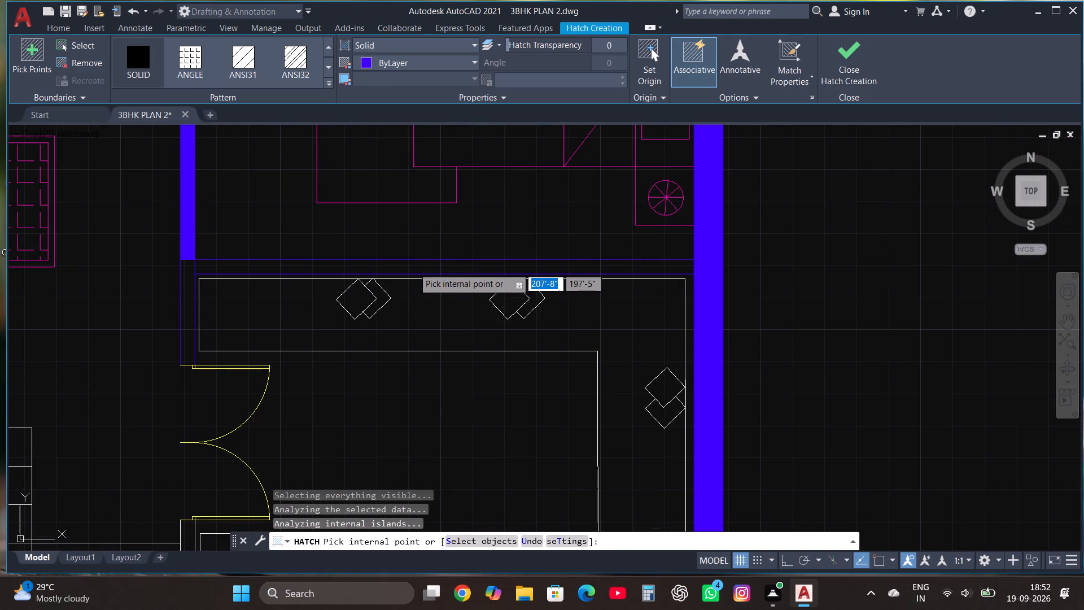
click(189, 305)
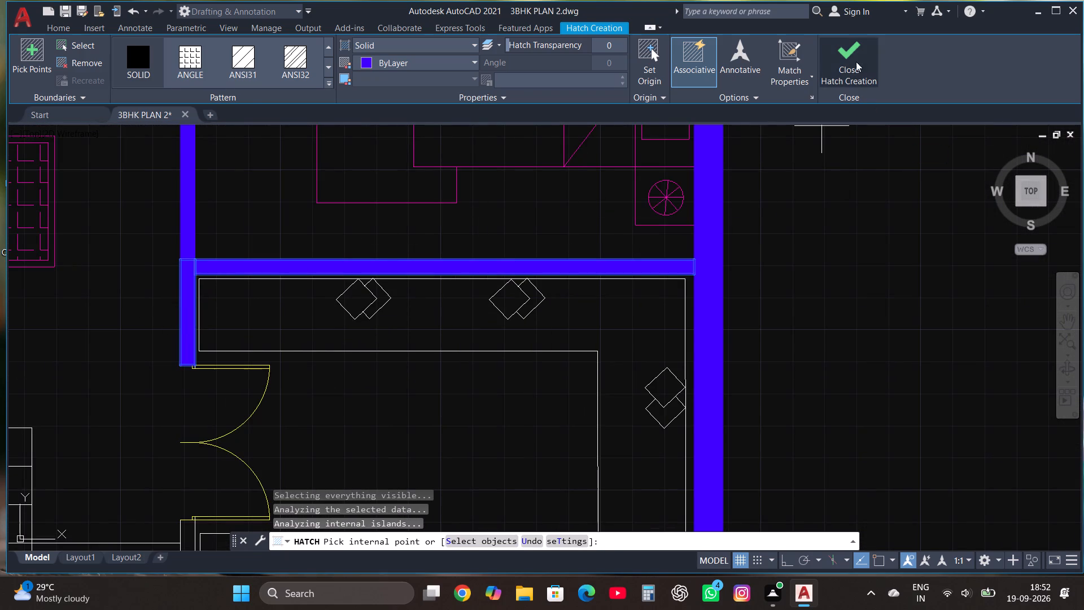
click(854, 56)
Outline the wall east of the staircase with a rectangle from the double door opening down to the south outer wall.
scroll(622, 326, down, 3)
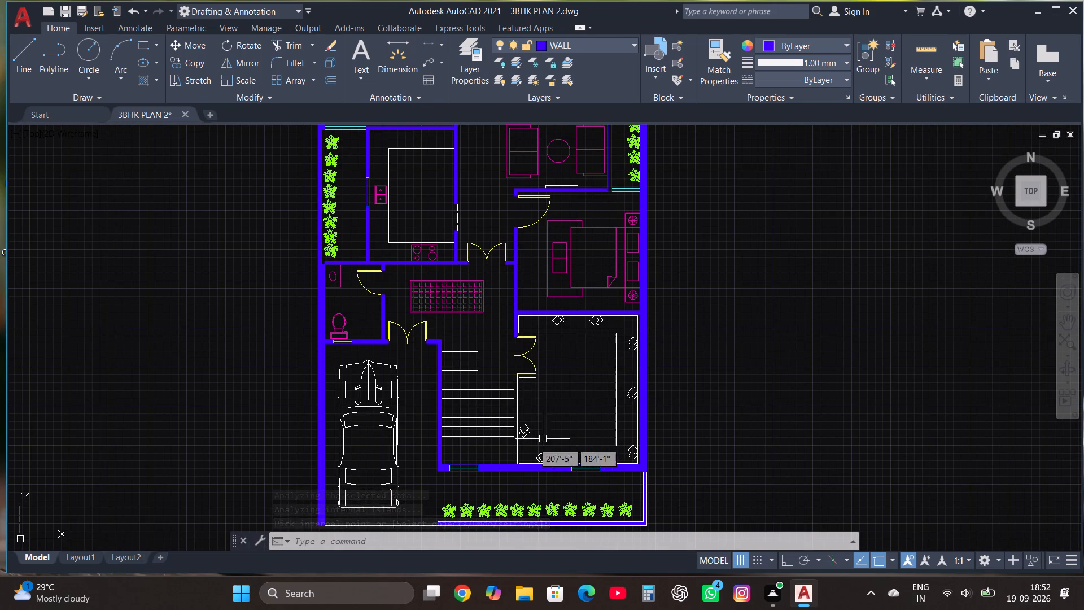
scroll(526, 447, up, 3)
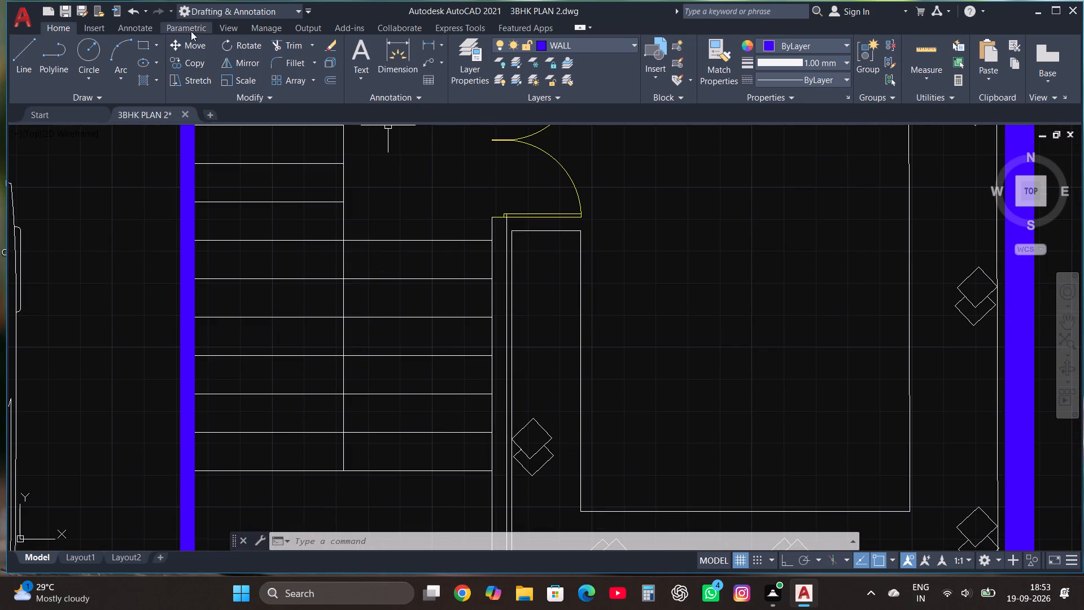
click(139, 48)
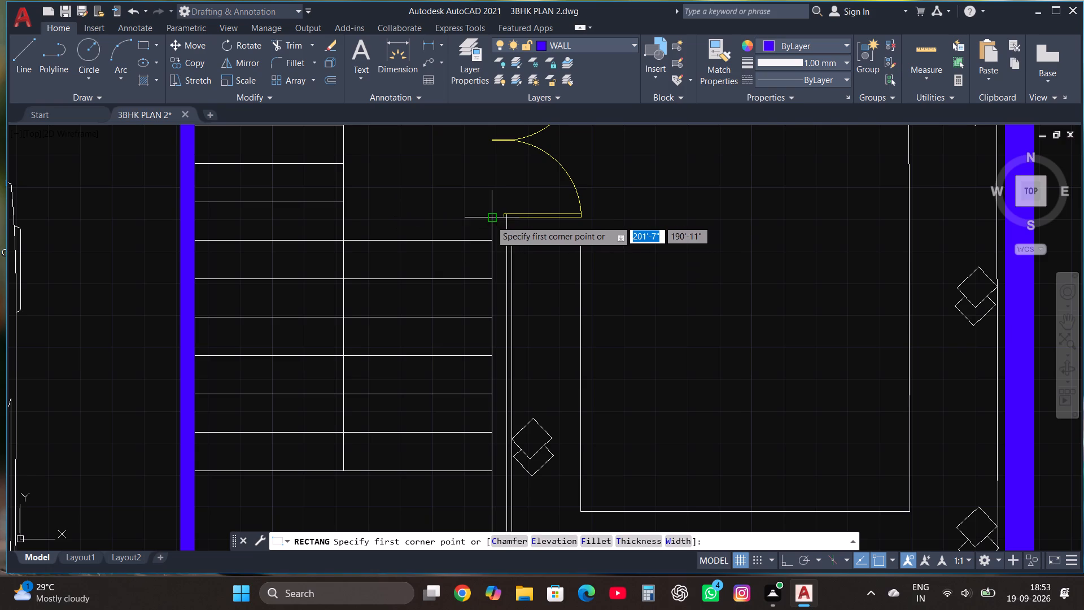
click(491, 220)
scroll(489, 220, down, 2)
scroll(505, 391, up, 3)
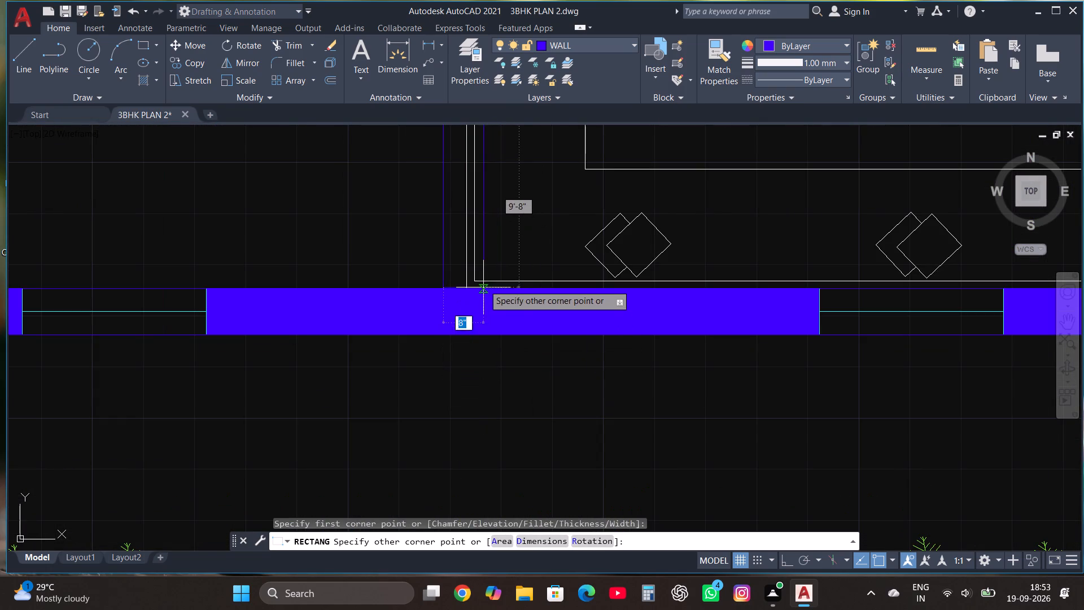
scroll(468, 347, down, 3)
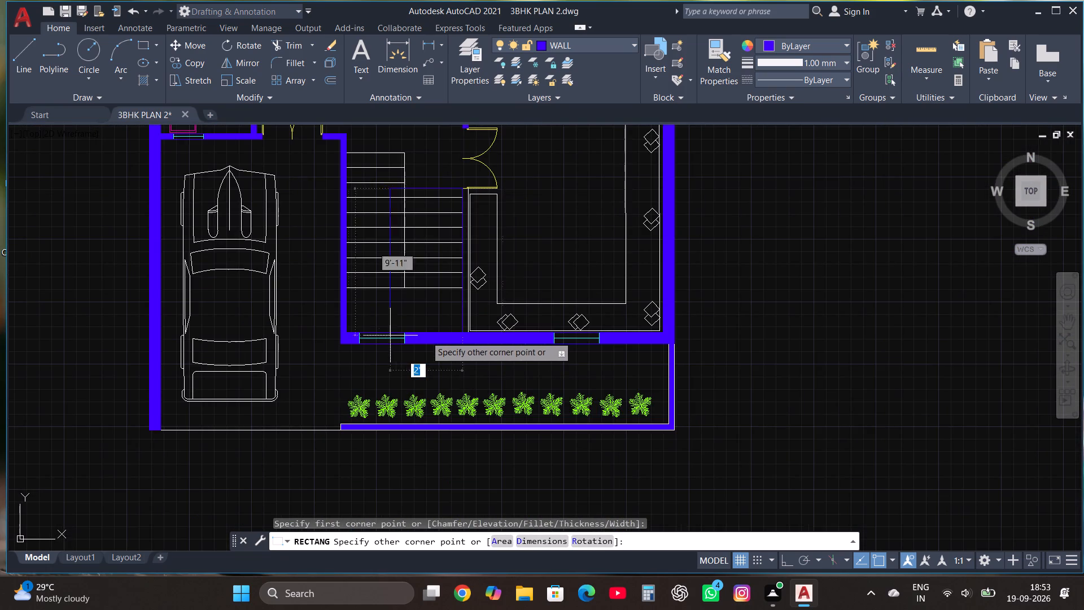
scroll(482, 322, up, 3)
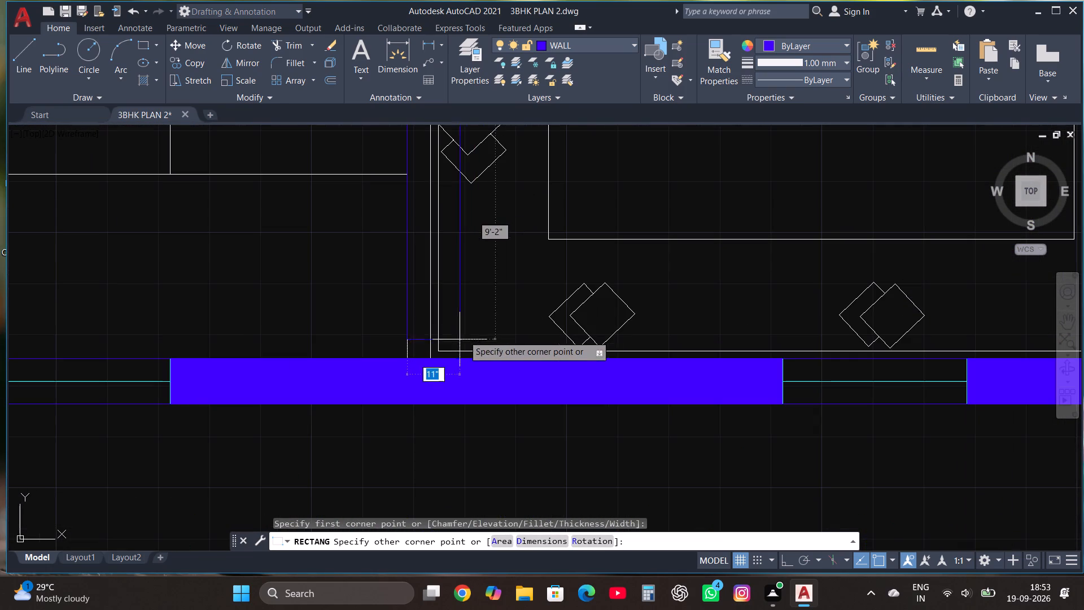
click(432, 359)
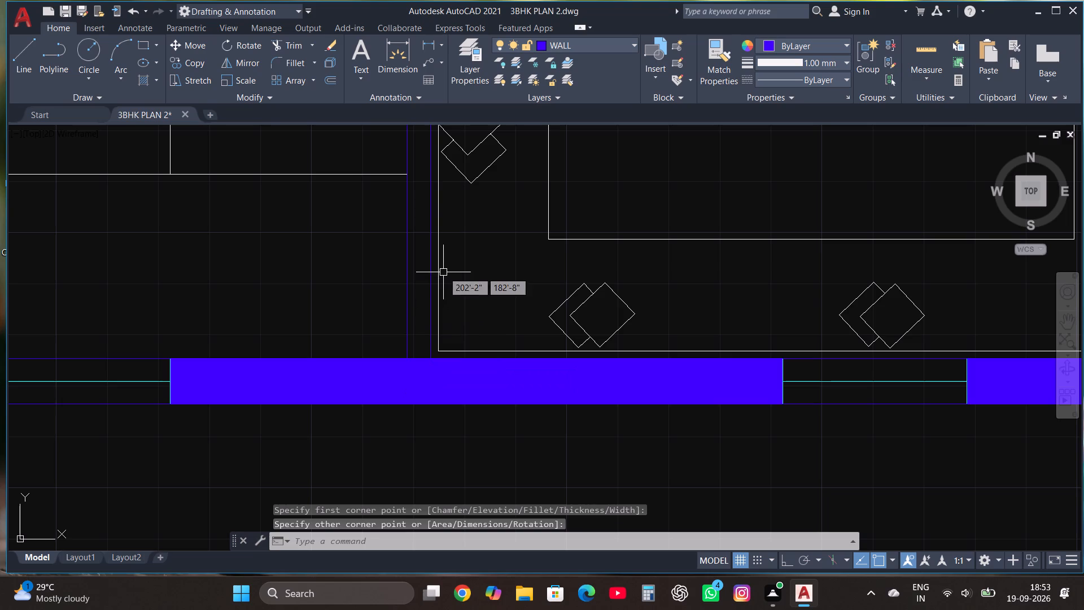
Fill the outlined wall east of the staircase with solid hatch.
text(HAT)
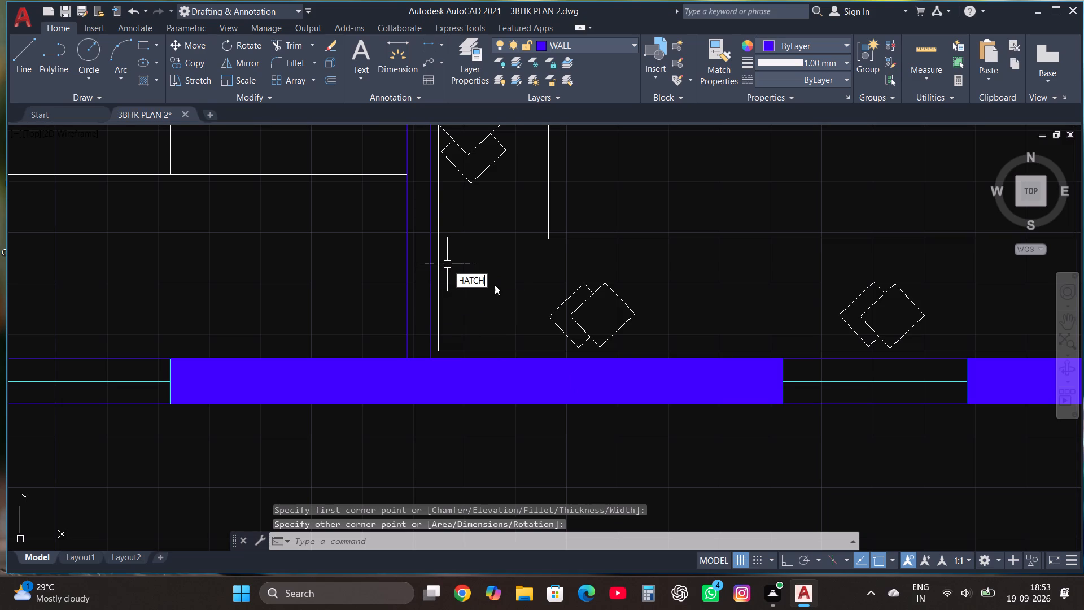
click(487, 294)
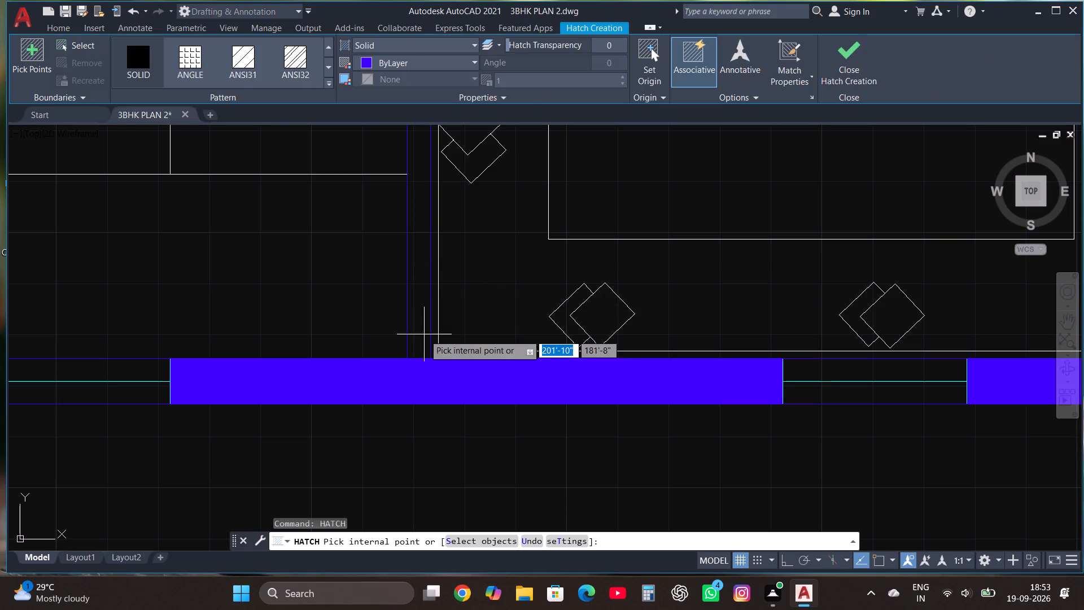
click(418, 307)
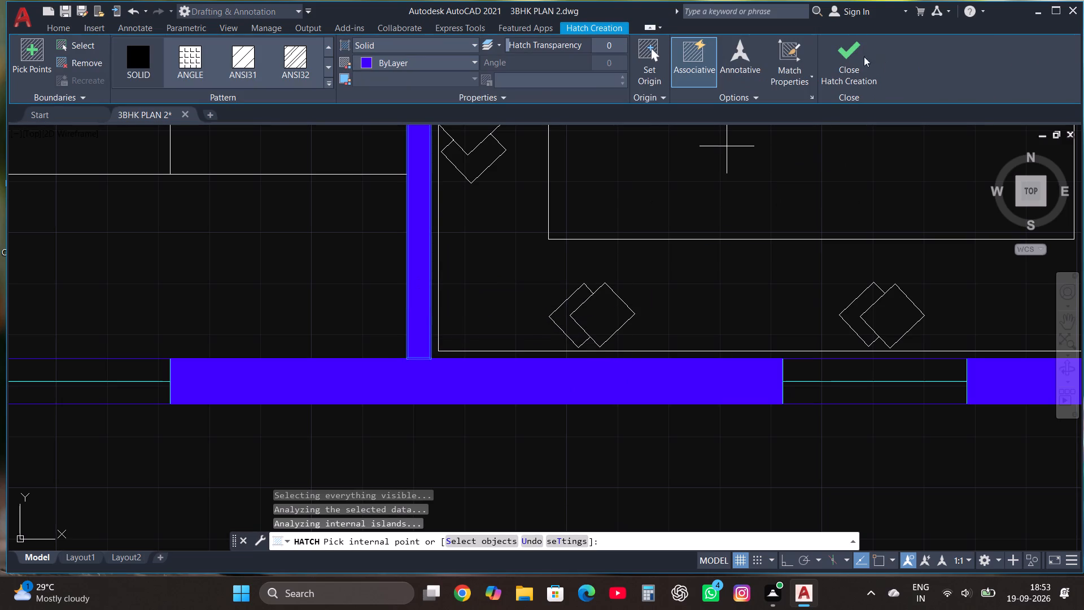
click(837, 58)
Outline the short wall between the north toilet and the planted court, from the north outer wall to the window, with a rectangle.
scroll(569, 493, down, 4)
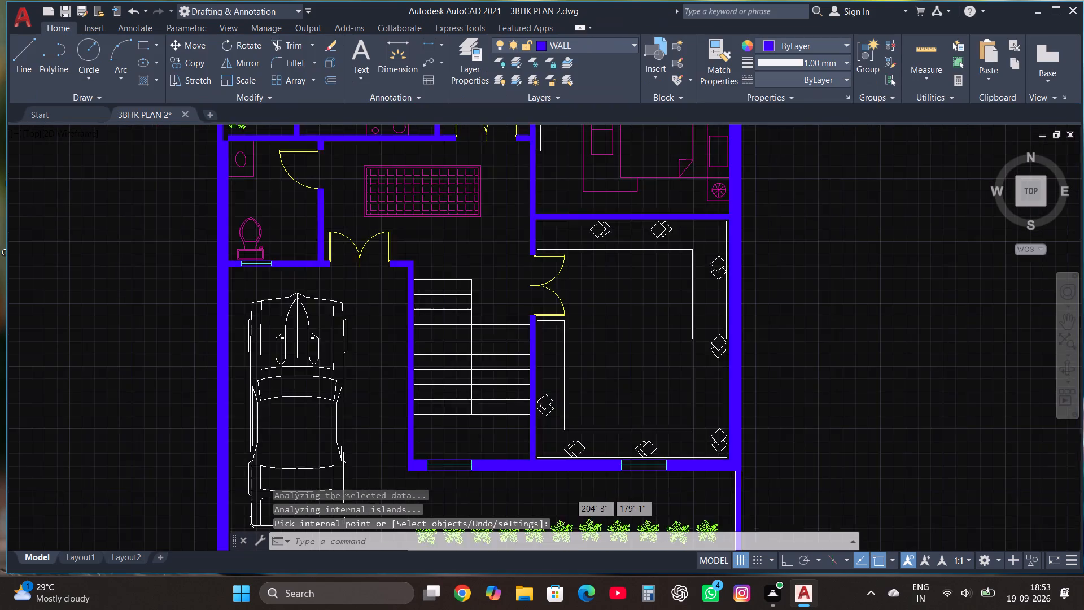
scroll(643, 350, down, 1)
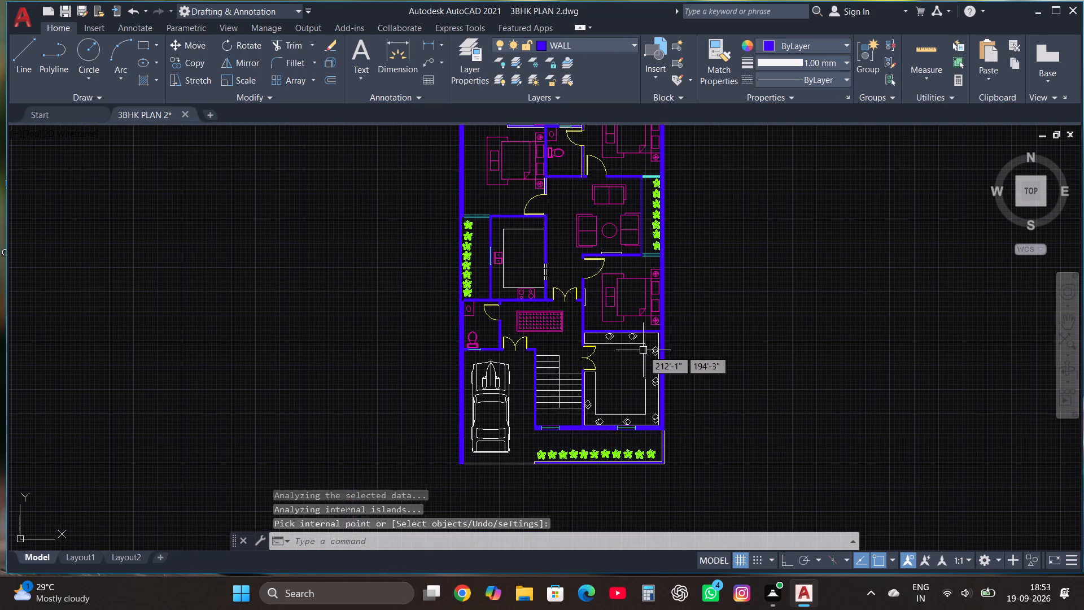
scroll(643, 350, down, 1)
scroll(646, 223, up, 2)
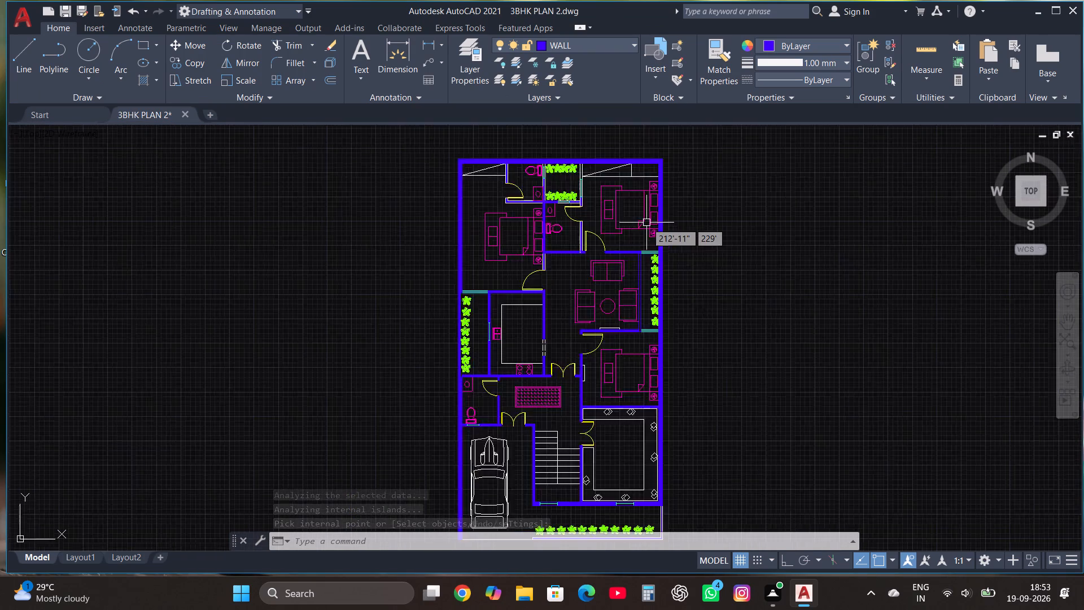
scroll(602, 283, down, 1)
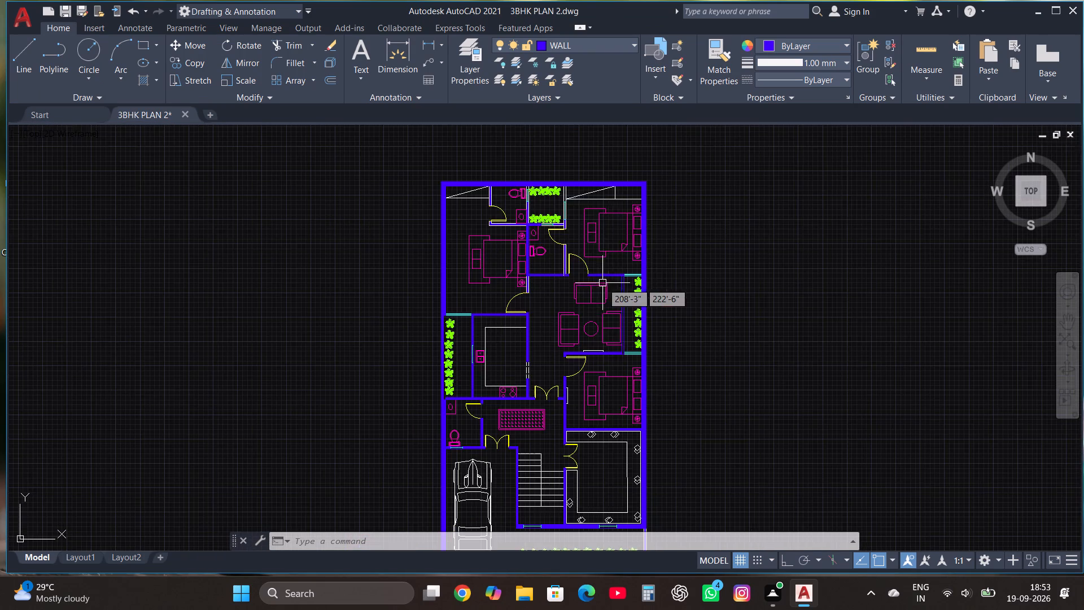
scroll(582, 200, up, 2)
scroll(556, 157, up, 2)
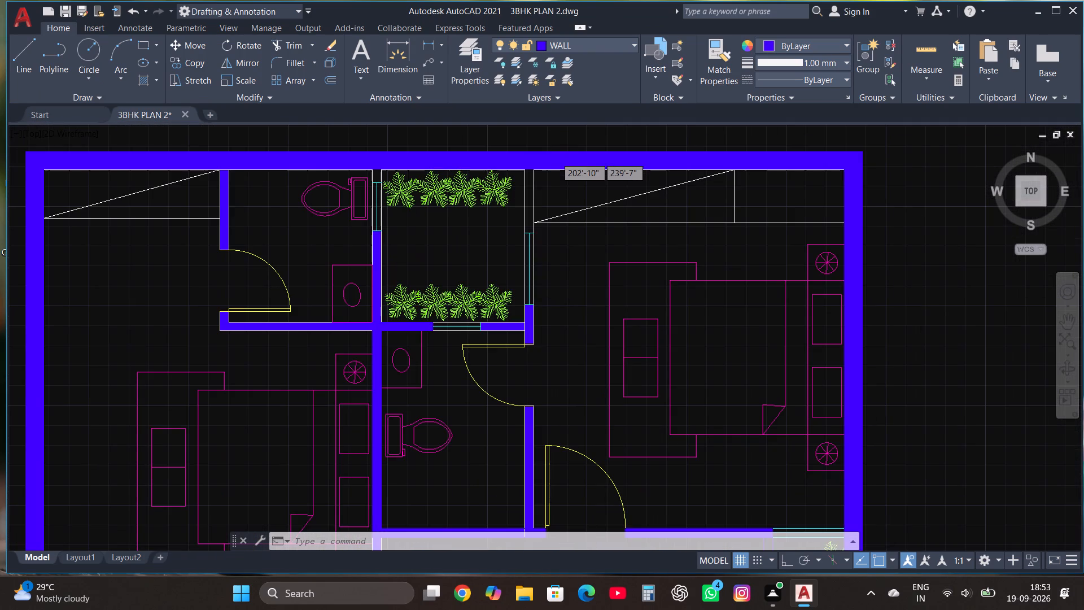
click(140, 45)
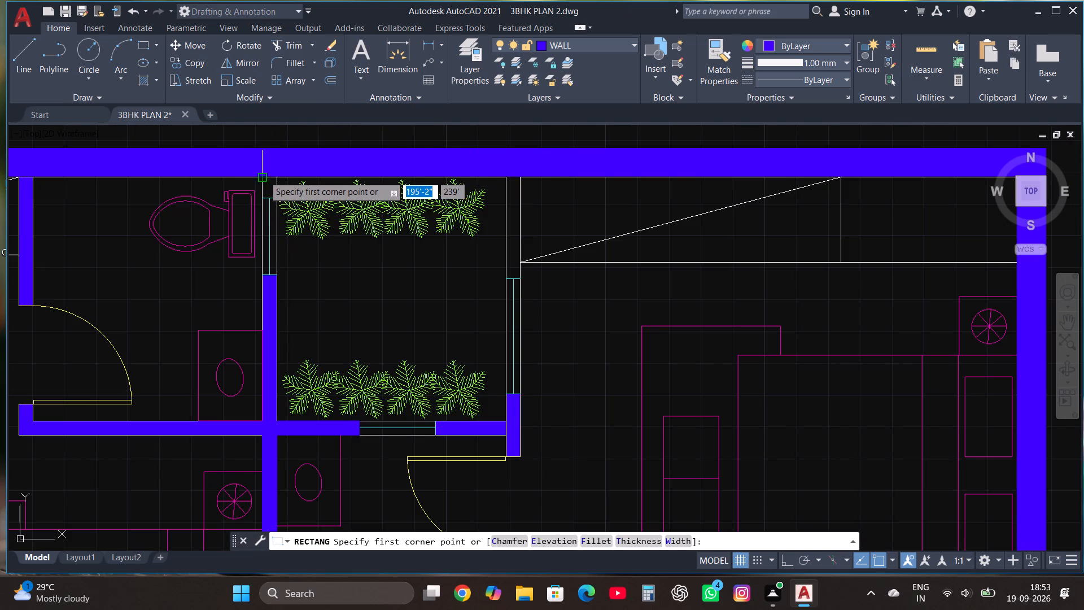
click(264, 176)
click(277, 199)
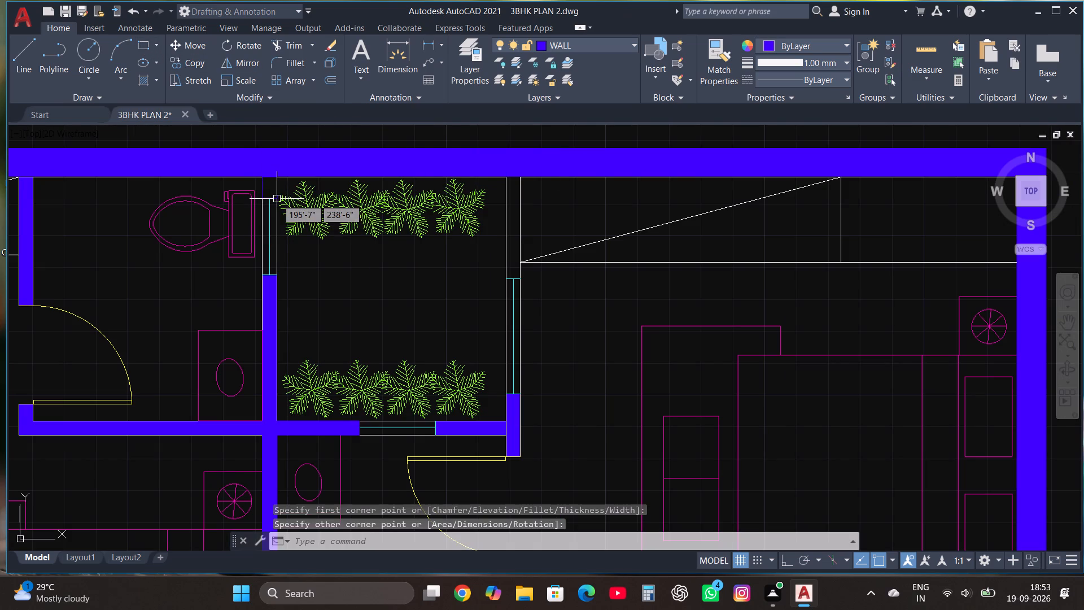
Outline the wall between the planted court and the northeast bedroom, from the north outer wall to the window, with a rectangle.
click(139, 50)
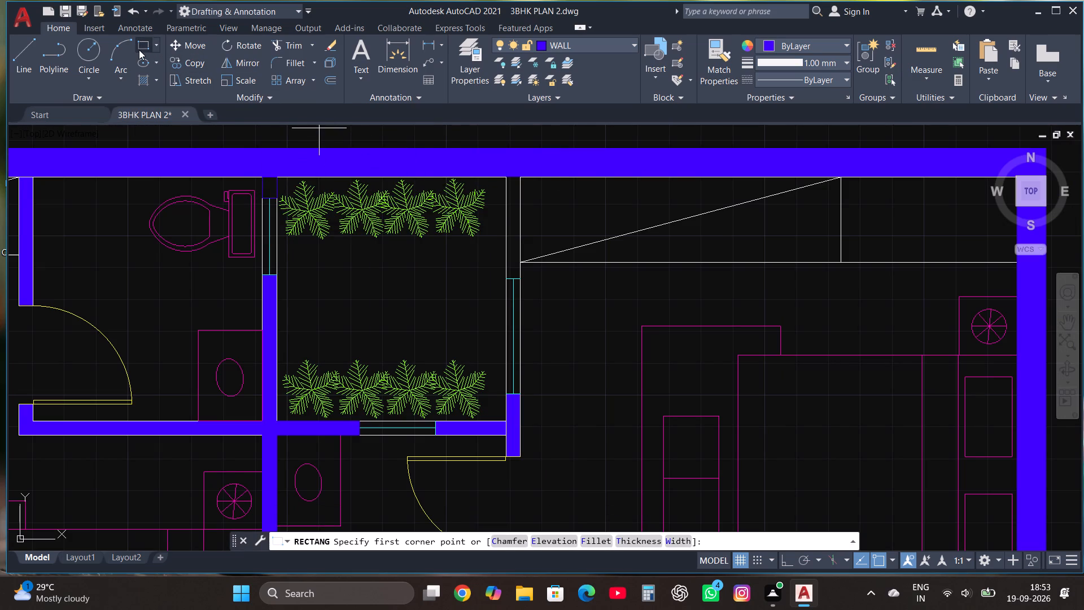
click(505, 175)
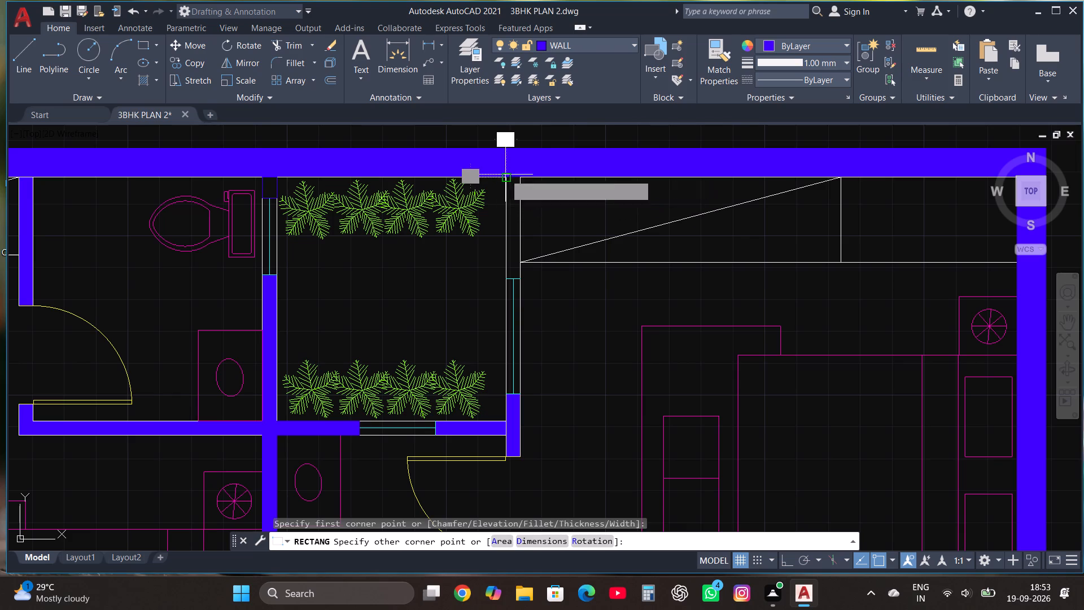
click(519, 277)
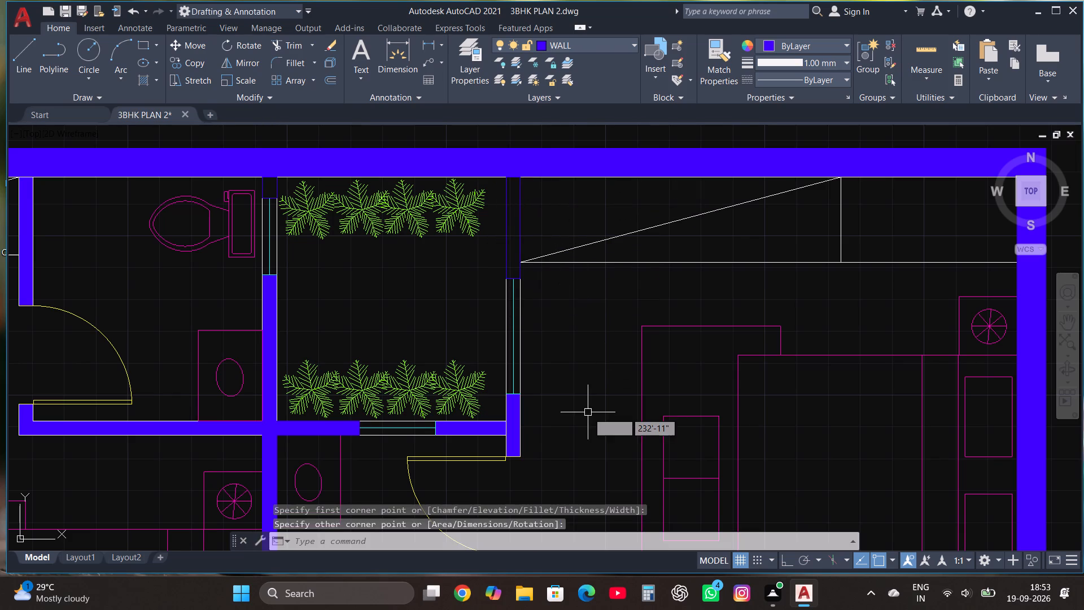
Fill the two outlined wall pieces on either side of the planted court, below the north outer wall, with solid hatch.
scroll(588, 412, down, 2)
scroll(588, 412, up, 2)
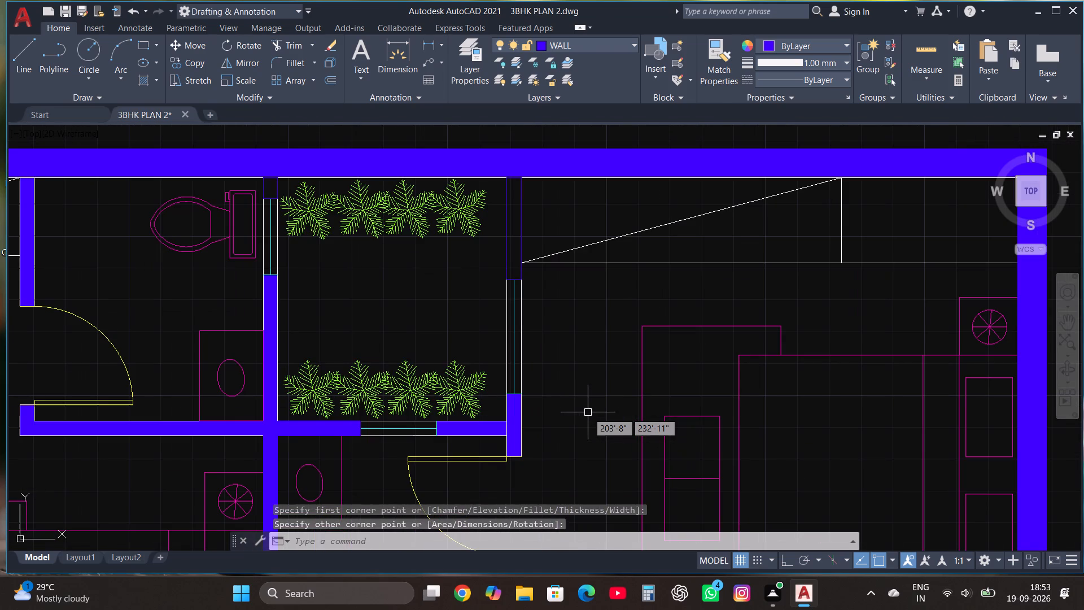
text(HAT)
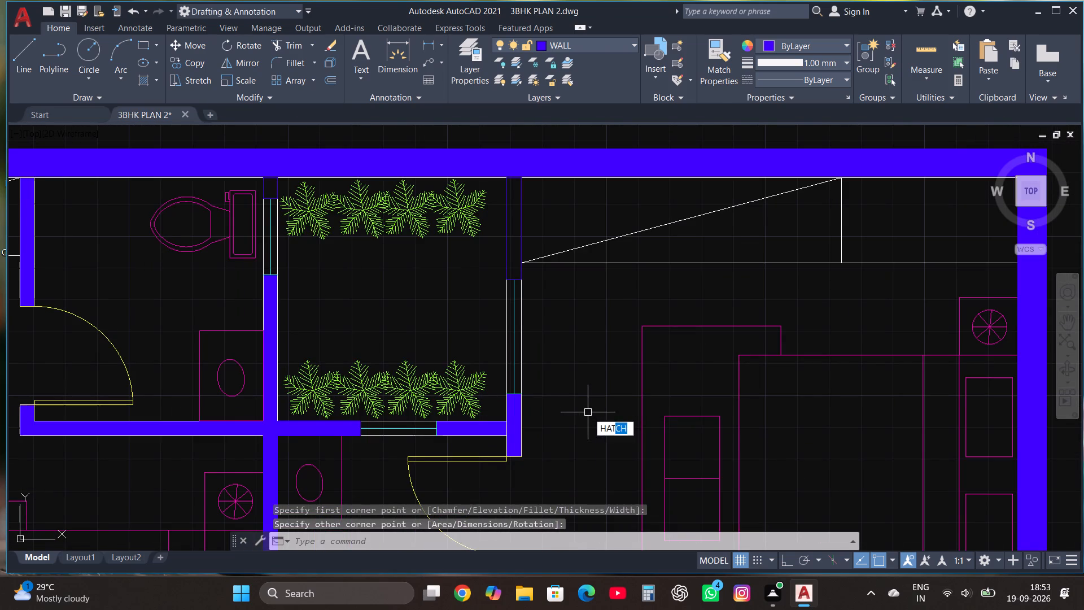
click(650, 444)
click(513, 239)
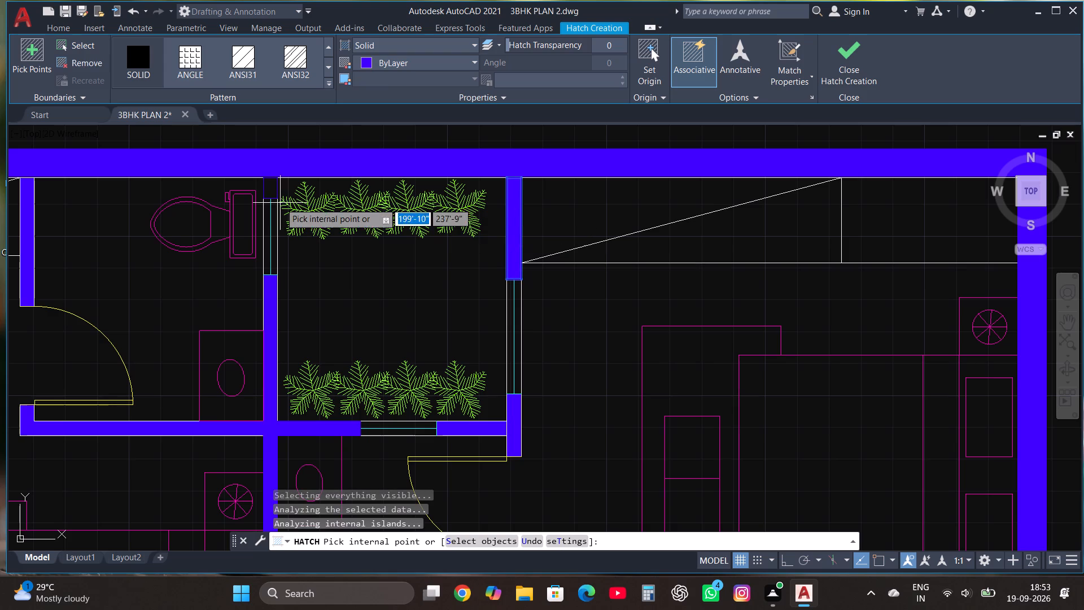
click(270, 189)
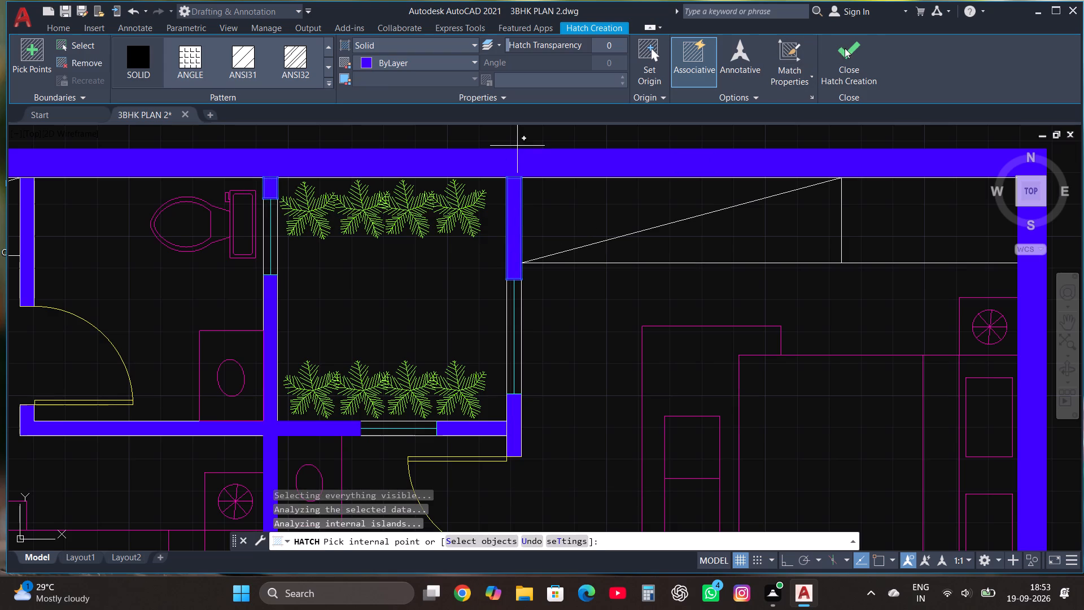
click(845, 48)
Fill the outlined wall between the living room and the east planting strip with solid hatch.
scroll(489, 279, down, 1)
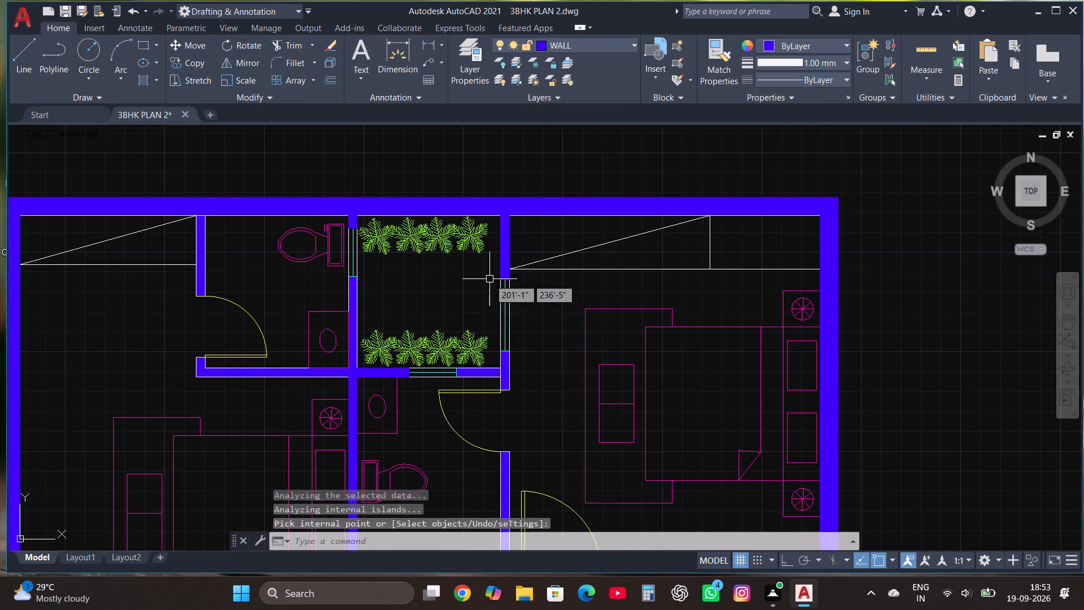
scroll(489, 279, down, 2)
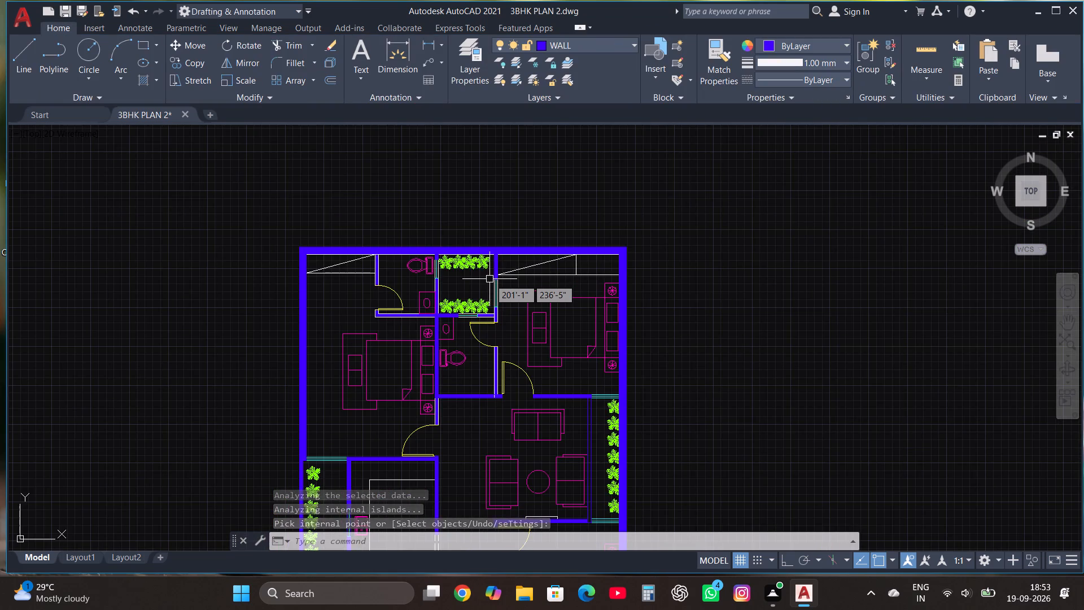
scroll(489, 279, down, 1)
scroll(565, 422, up, 2)
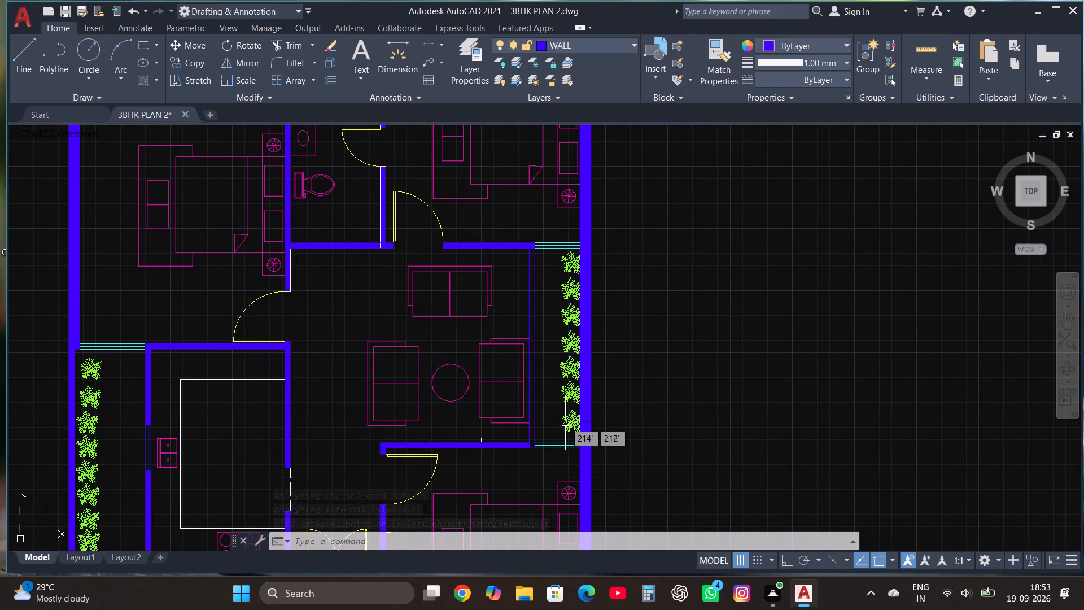
text(HAT)
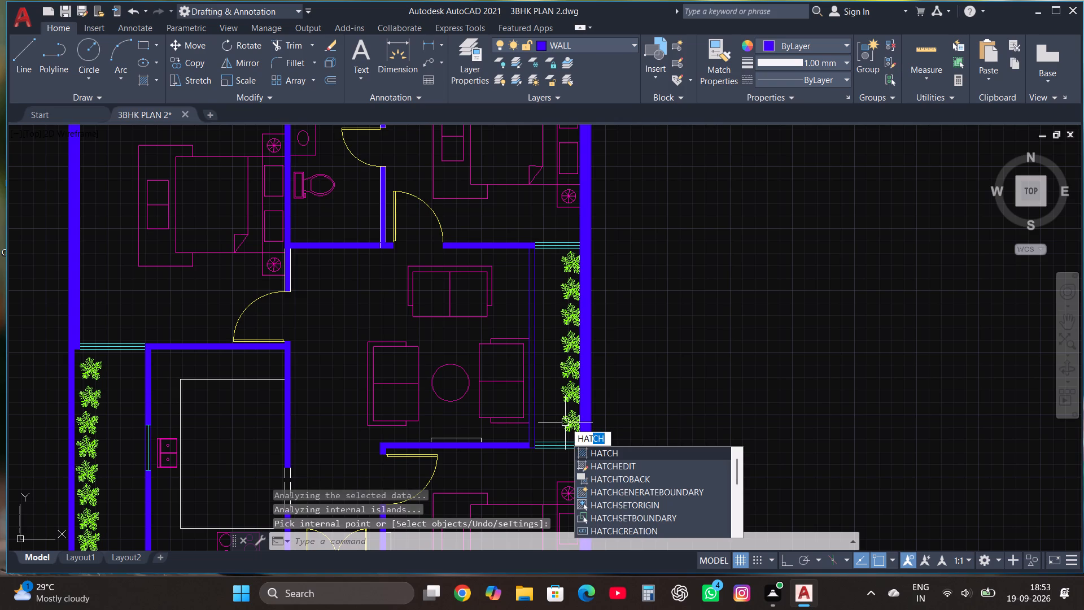
click(613, 457)
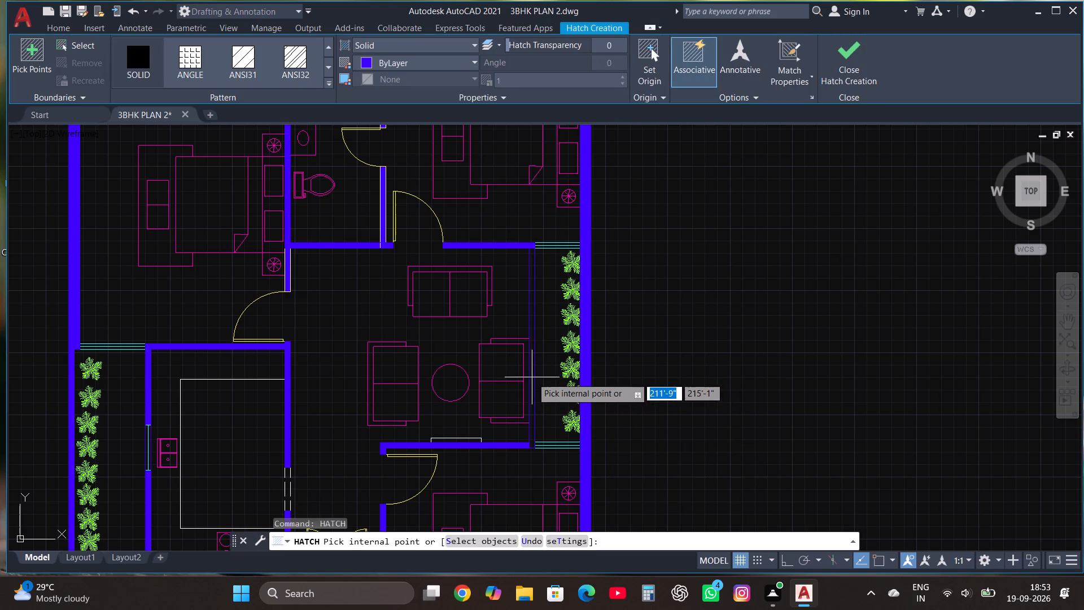
click(532, 377)
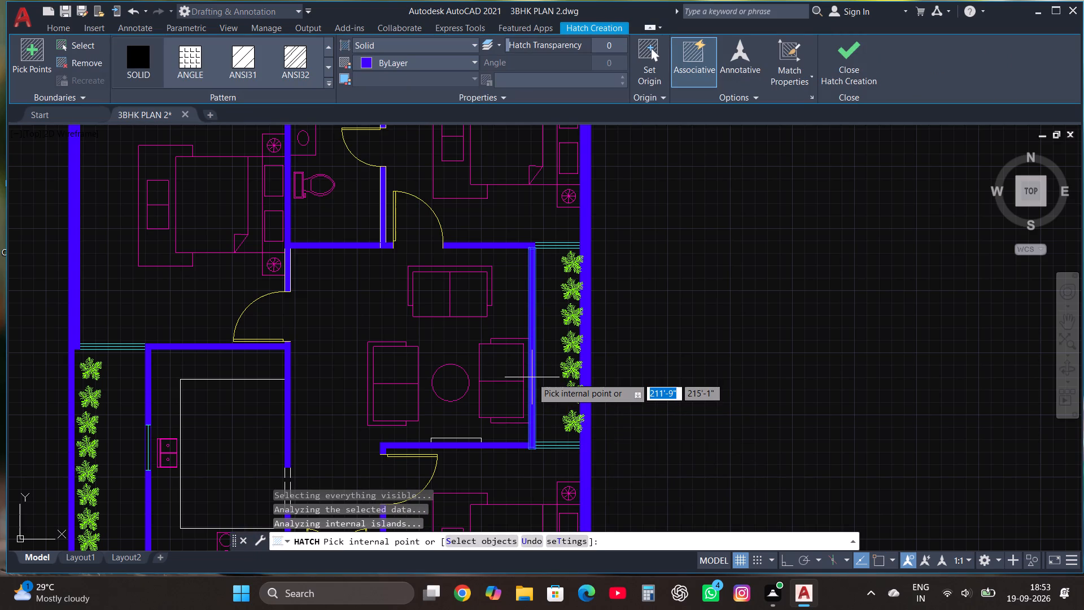
key(Return)
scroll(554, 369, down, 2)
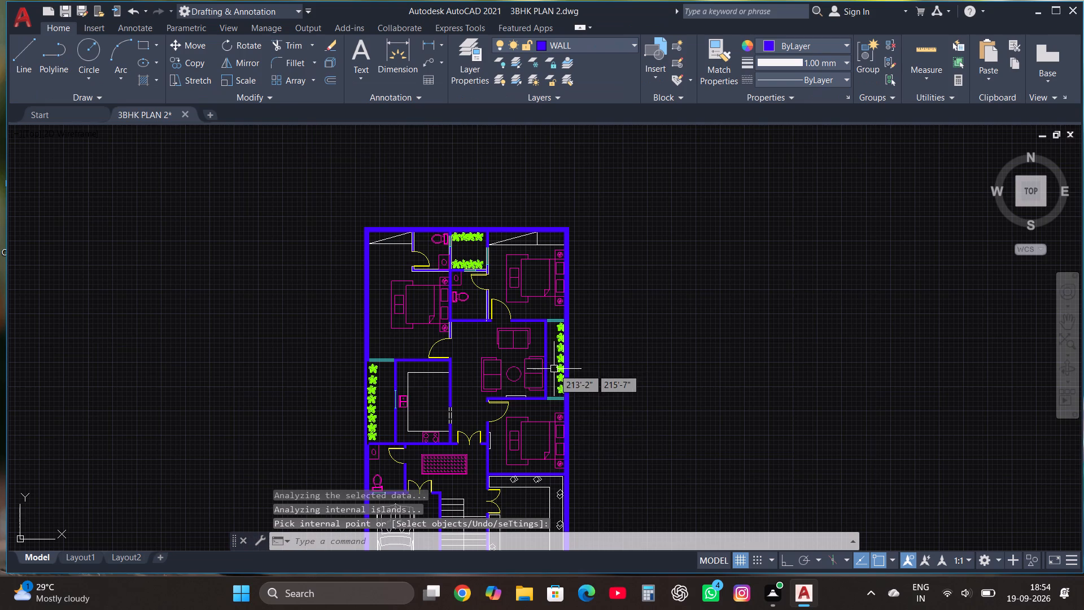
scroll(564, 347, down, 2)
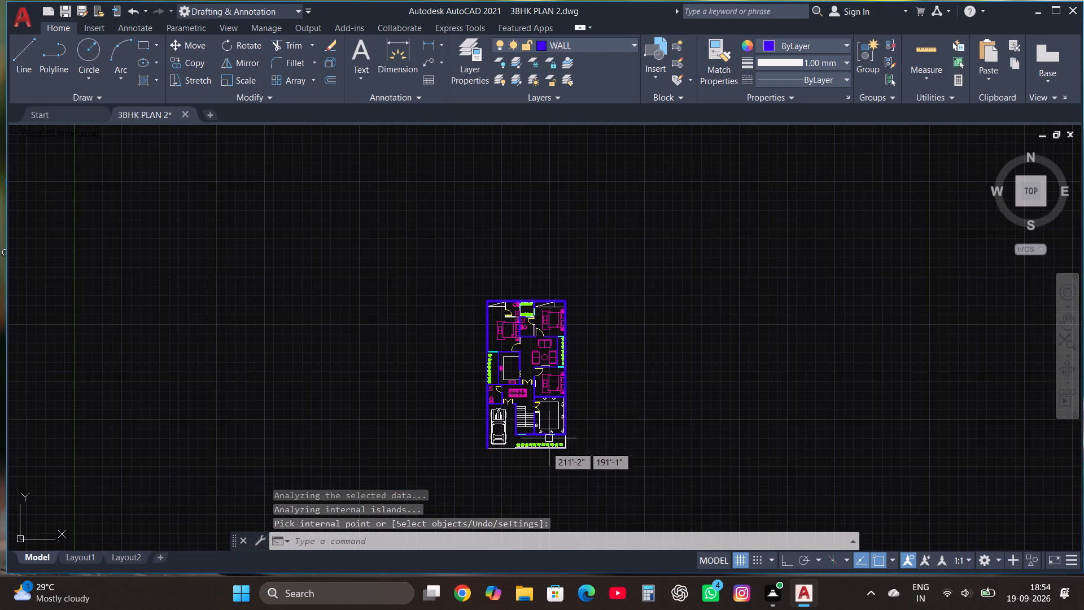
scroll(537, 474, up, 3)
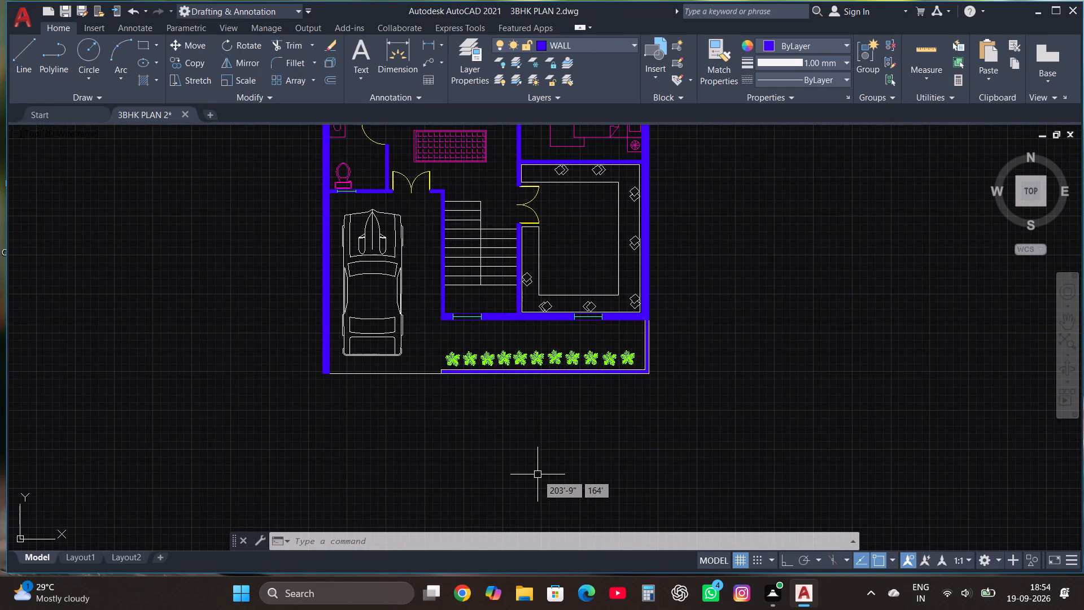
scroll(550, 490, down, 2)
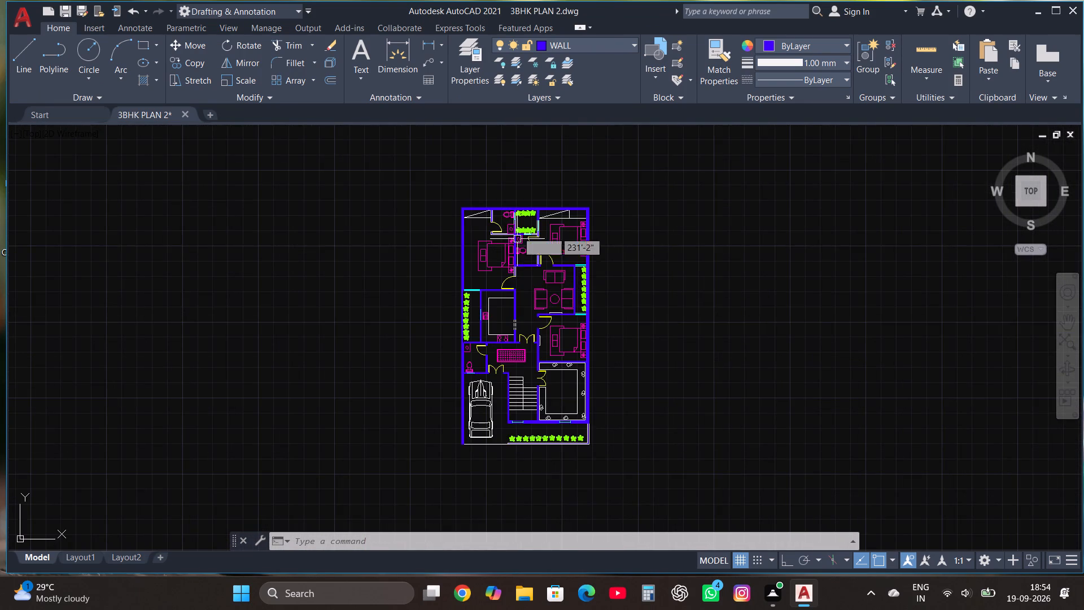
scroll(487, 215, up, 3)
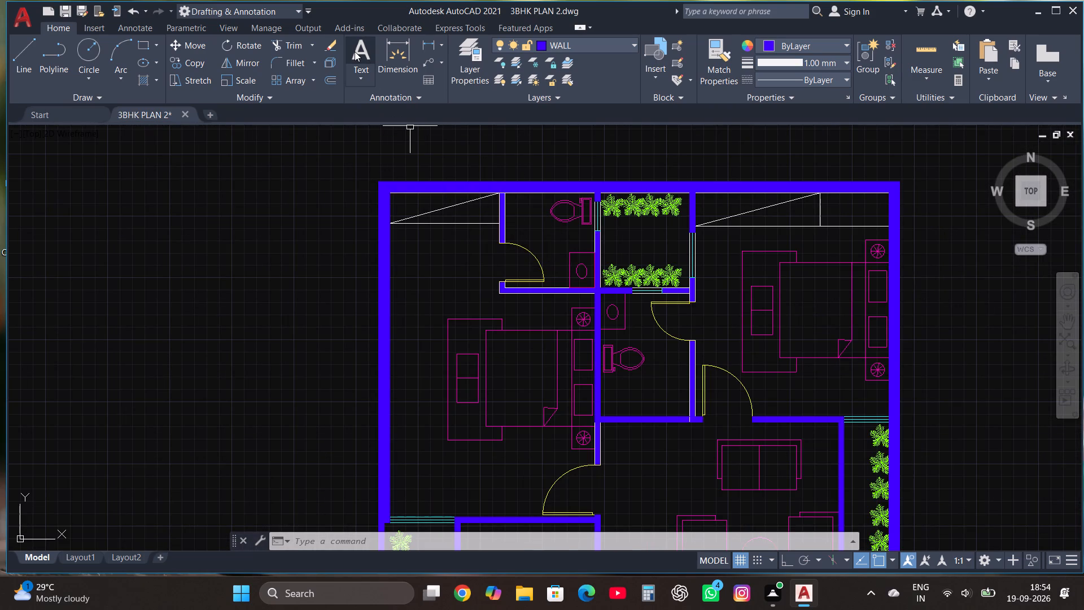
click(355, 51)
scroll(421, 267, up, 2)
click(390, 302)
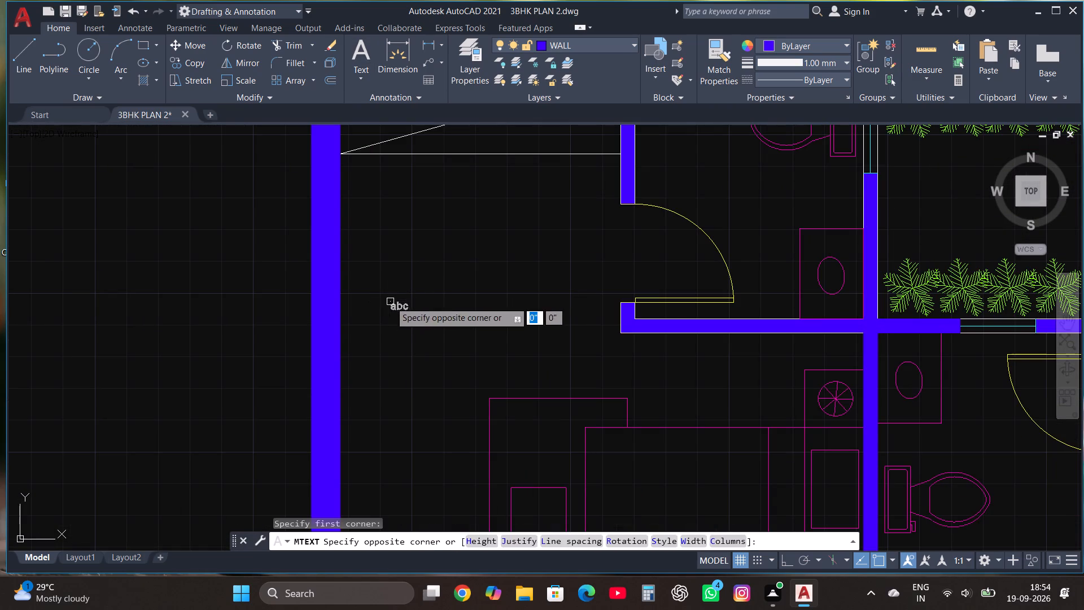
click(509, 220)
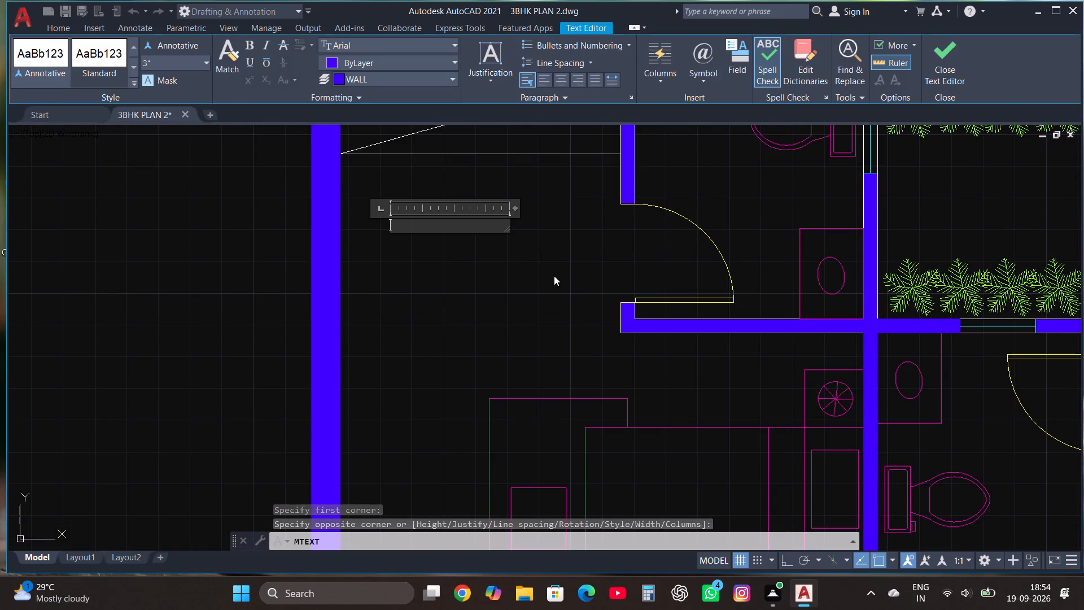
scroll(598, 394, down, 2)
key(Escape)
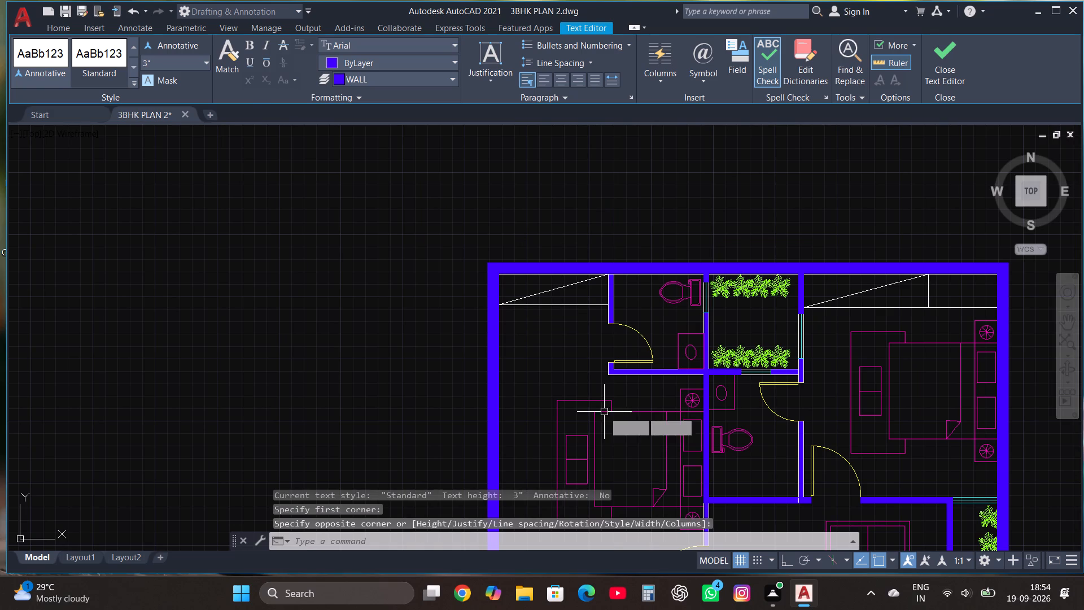
Add a two-line multiline text label reading BATH and 6'*6' inside the north toilet, between its west wall and the WC.
click(361, 50)
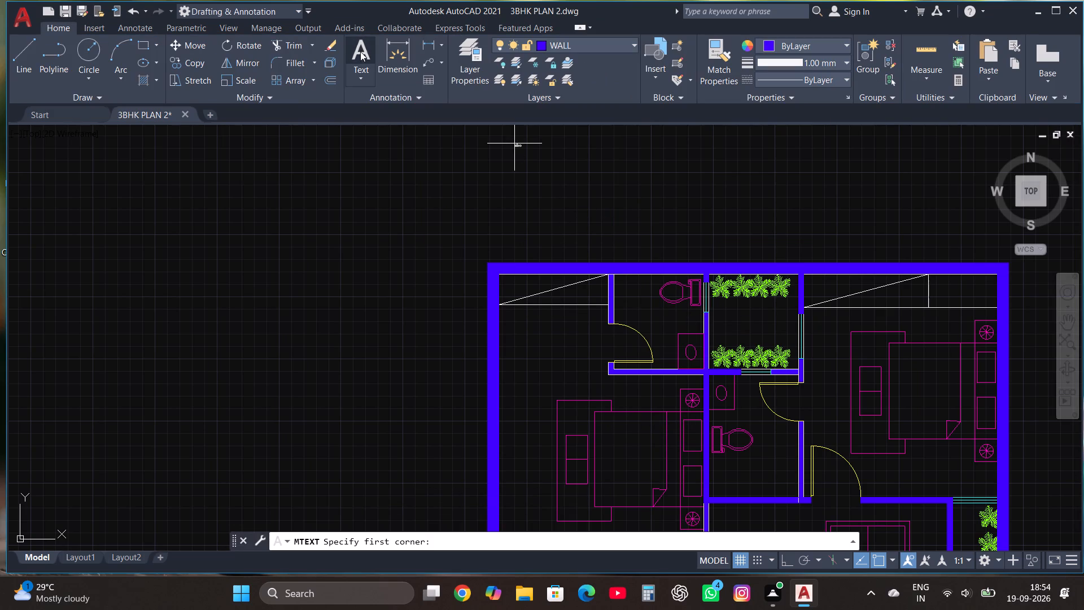
scroll(646, 293, up, 3)
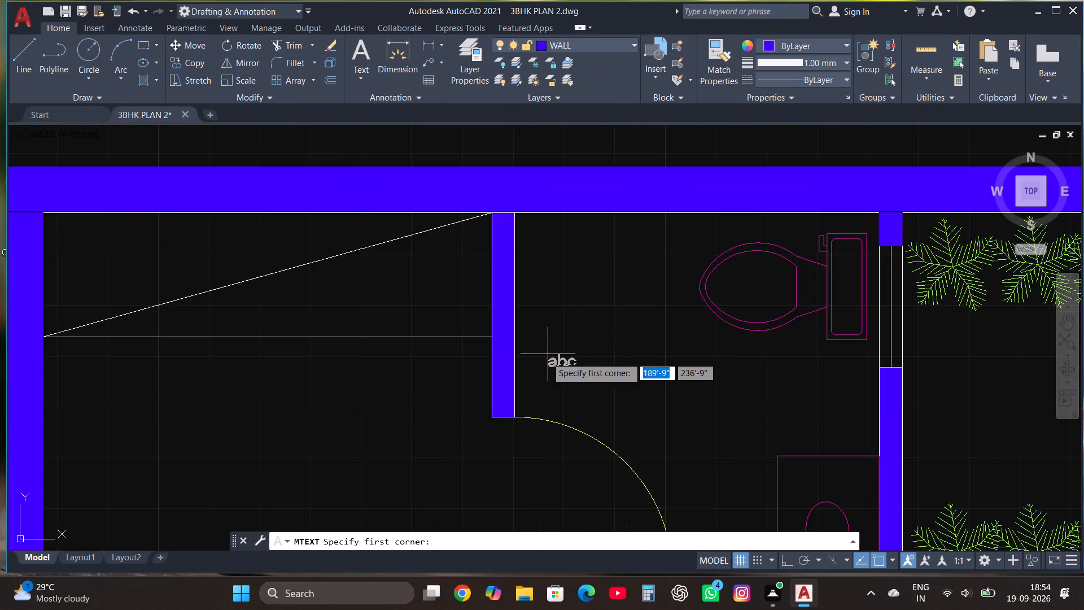
click(545, 360)
click(604, 278)
text(BATH)
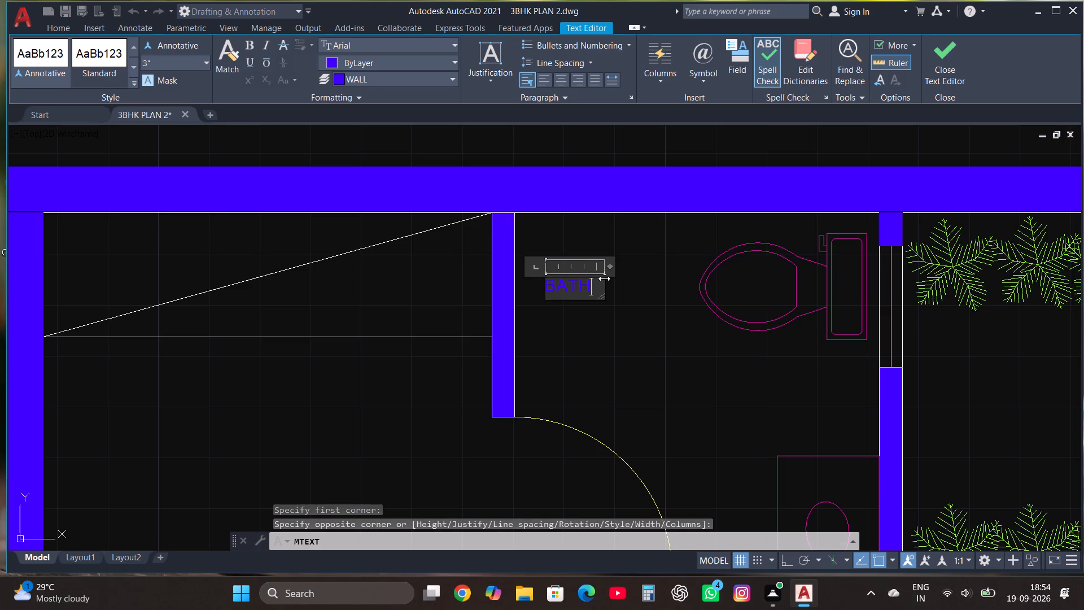
key(Return)
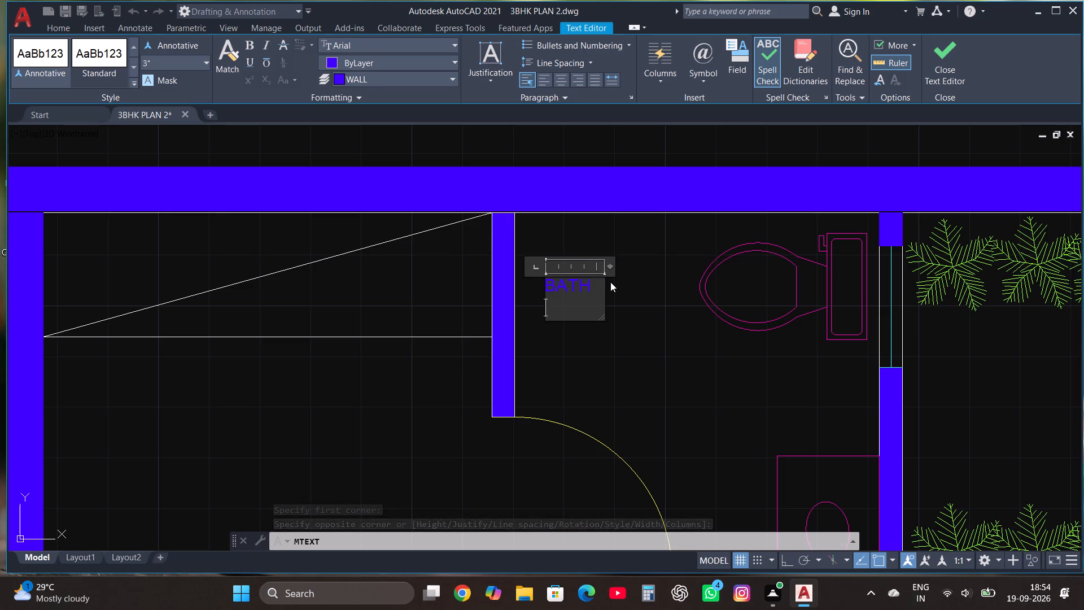
text(6')
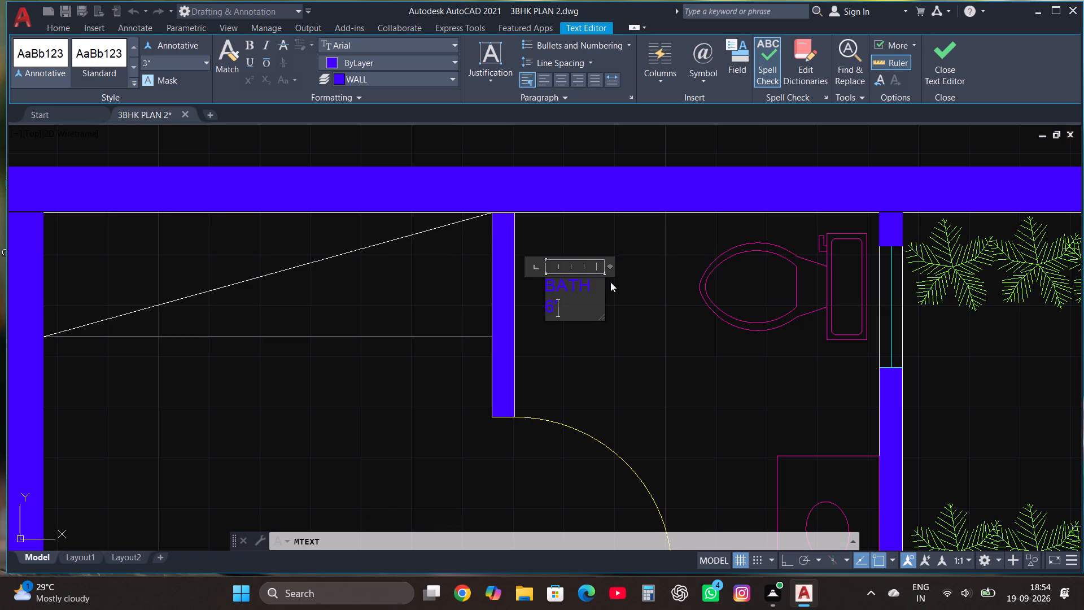
text(*6')
click(936, 50)
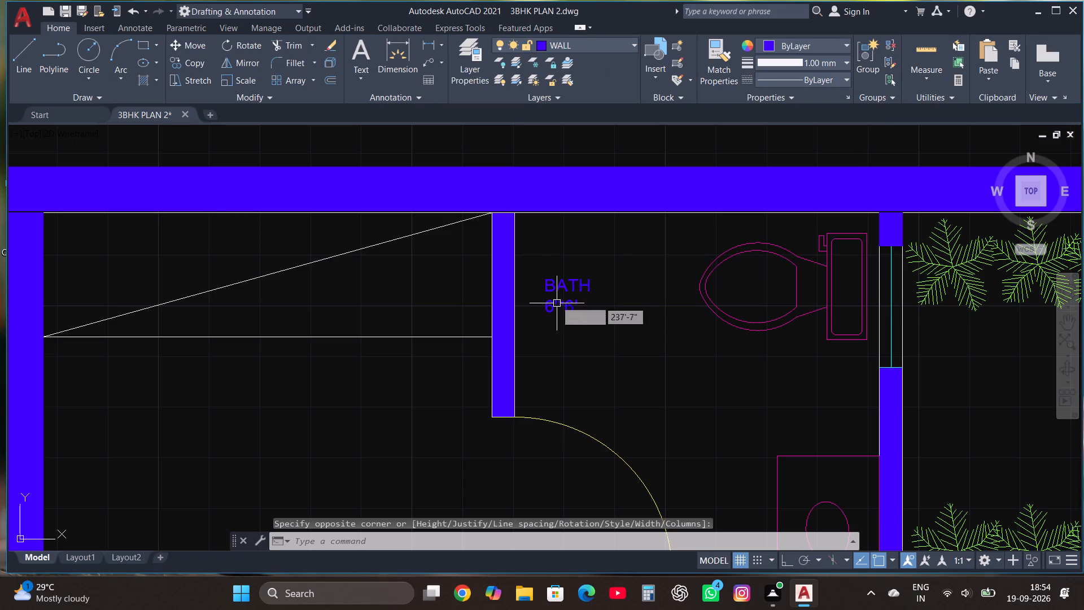
Move the BATH 6'*6' label to layer 0.
click(557, 285)
click(567, 38)
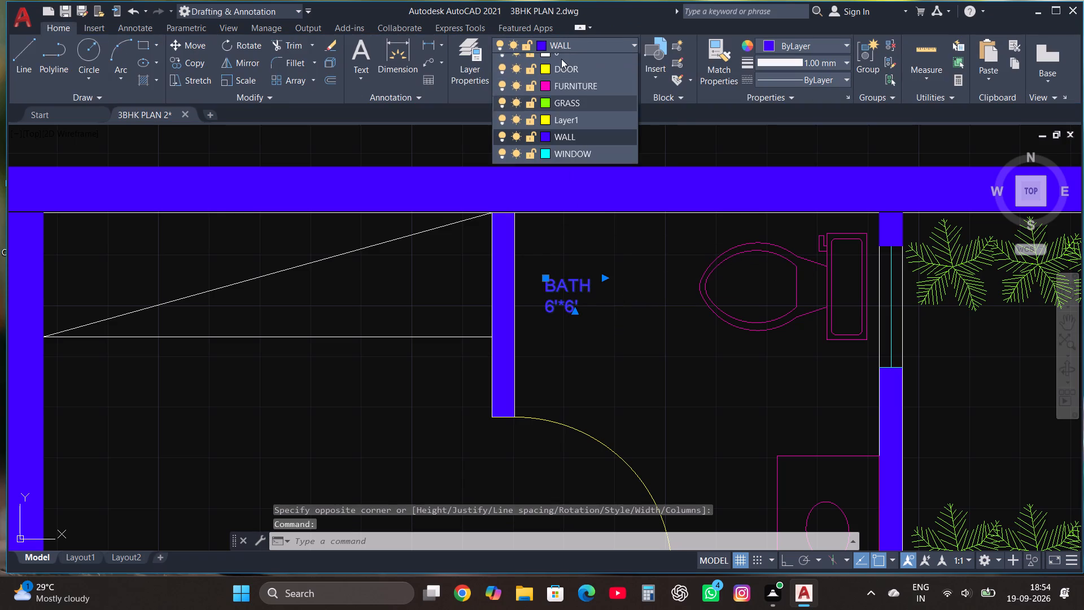
click(561, 59)
key(Escape)
Scale up the BATH 6'*6' label from its west edge so it fills the space between the wall and the WC.
click(573, 281)
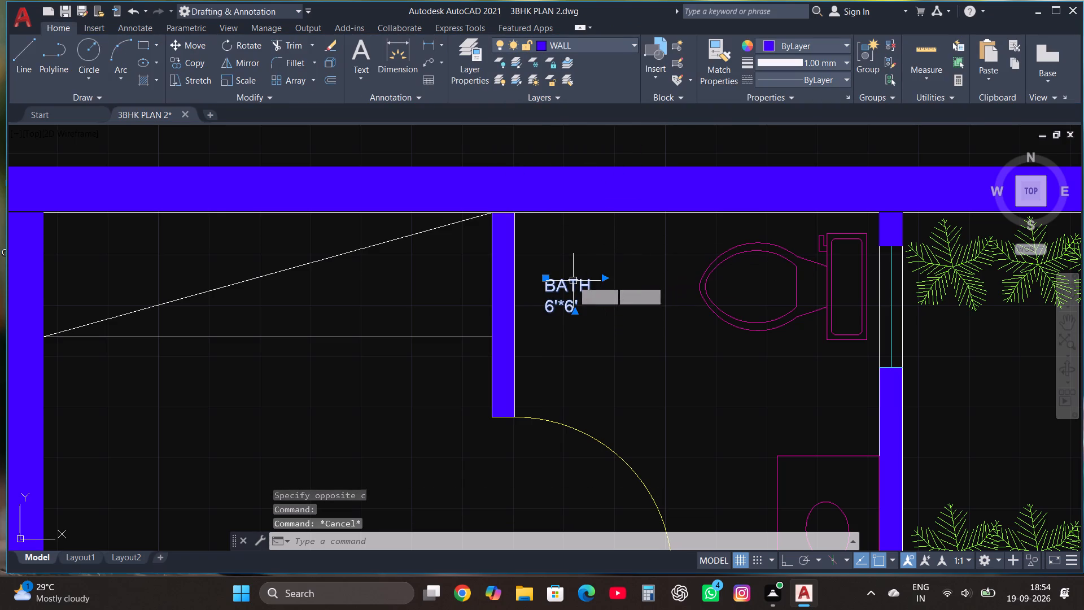
click(244, 83)
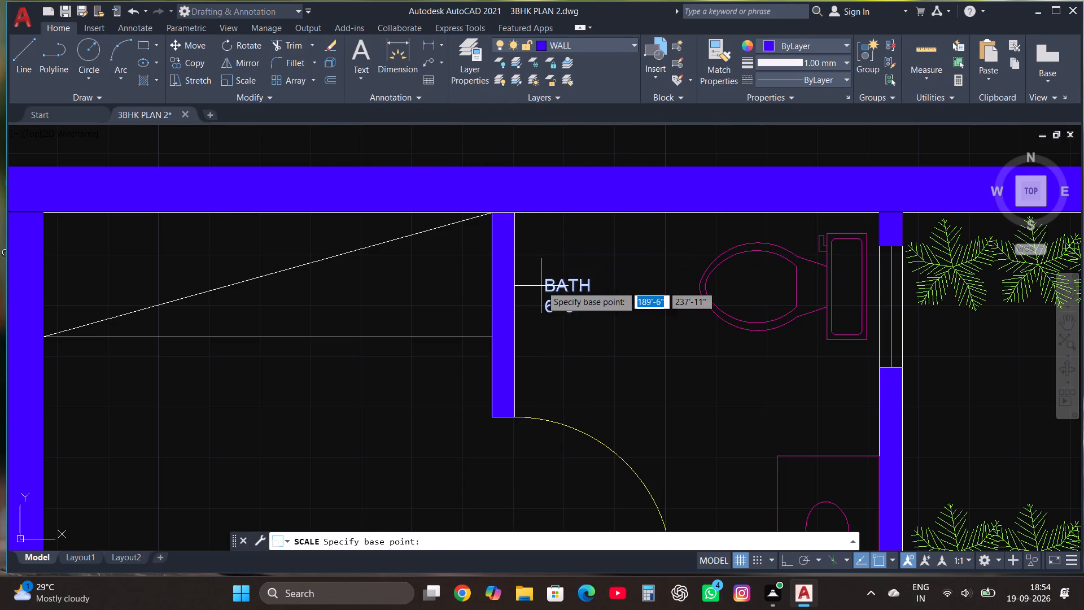
click(541, 286)
click(628, 273)
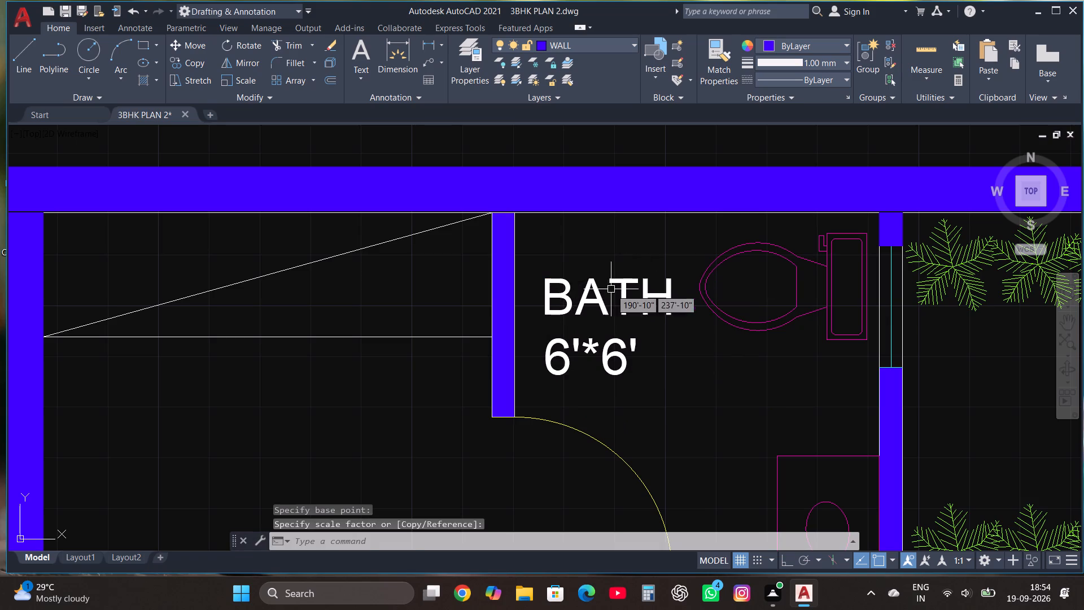
Copy the BATH 6'*6' label in multiple mode into the northwest bedroom, the north planted court and the northeast bedroom.
click(611, 290)
click(571, 276)
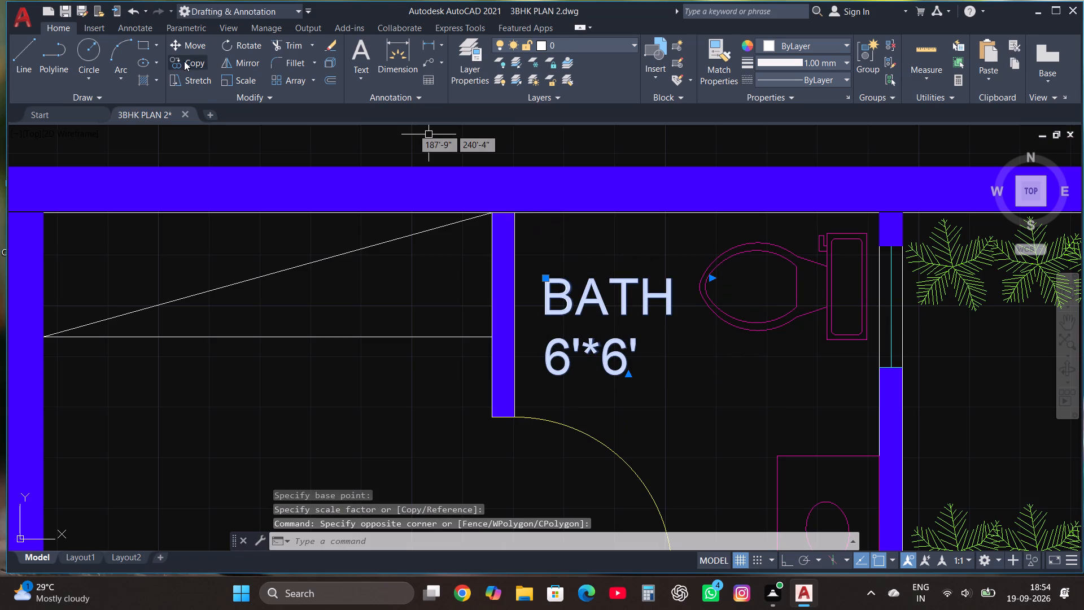
click(184, 61)
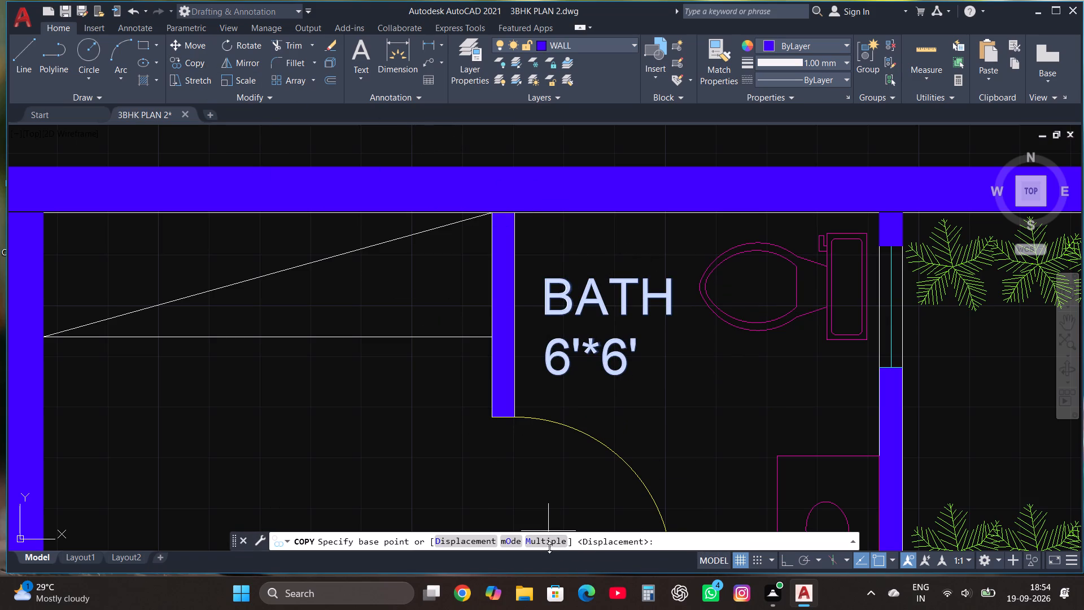
click(548, 544)
click(614, 316)
scroll(614, 316, down, 3)
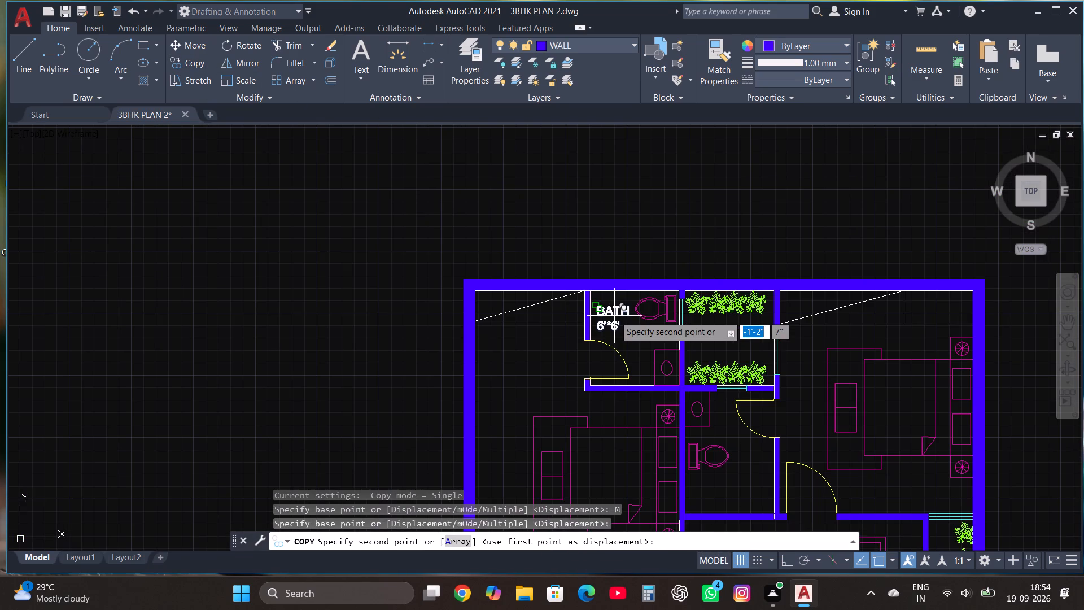
scroll(614, 316, down, 1)
scroll(593, 455, up, 1)
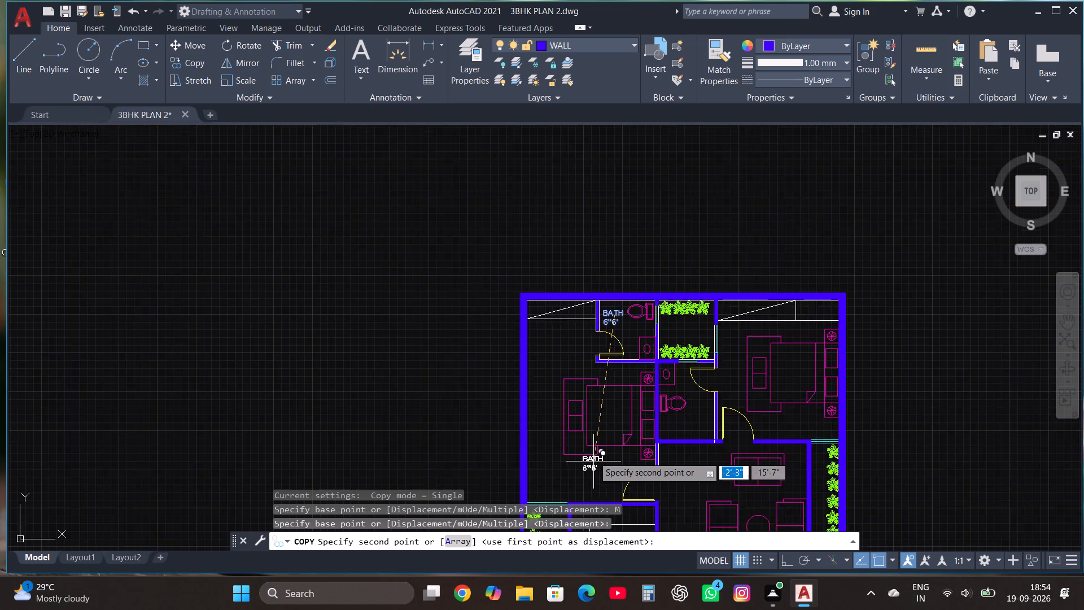
scroll(594, 451, up, 1)
click(618, 361)
scroll(595, 305, down, 2)
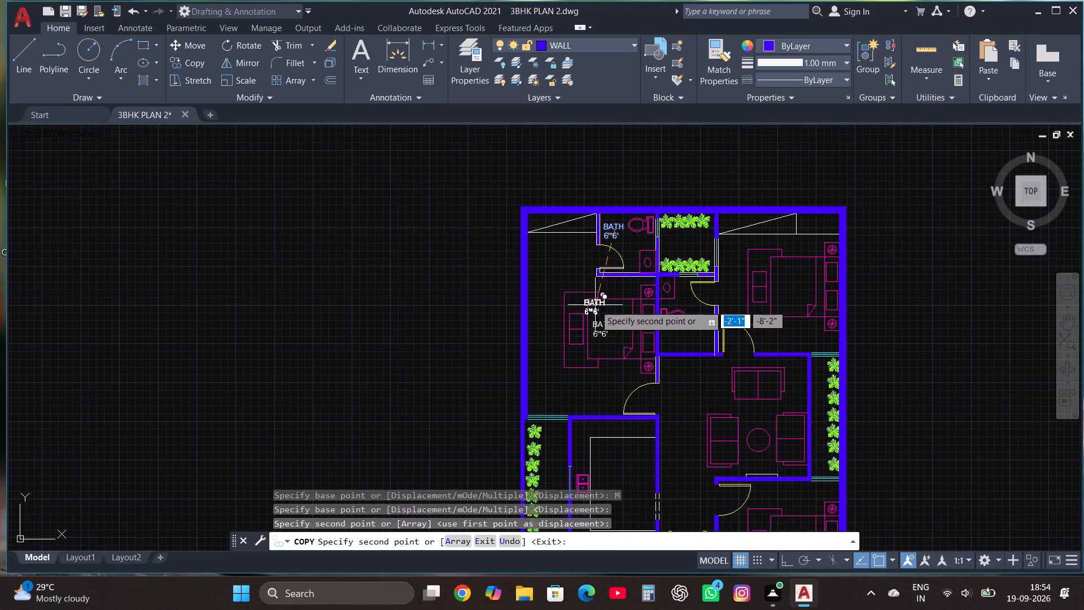
scroll(589, 341, down, 2)
scroll(657, 300, up, 2)
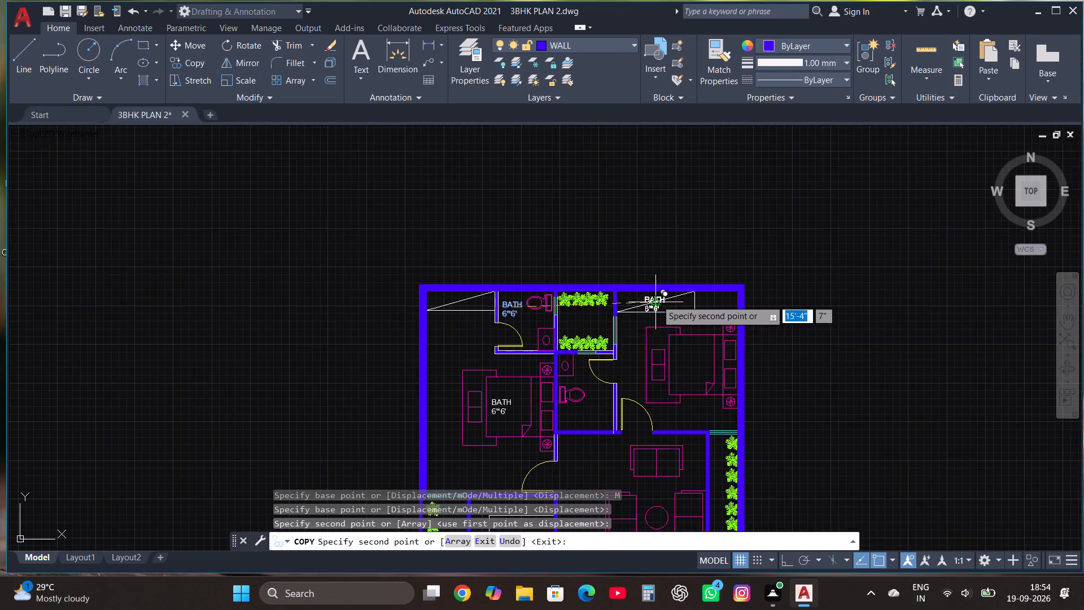
click(583, 321)
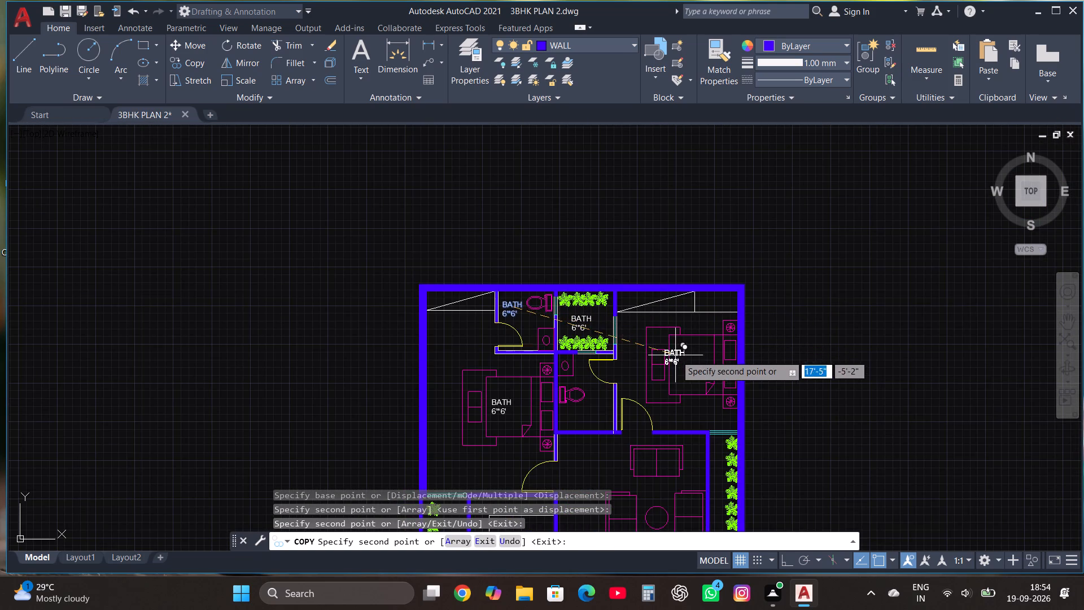
scroll(707, 361, up, 3)
click(653, 336)
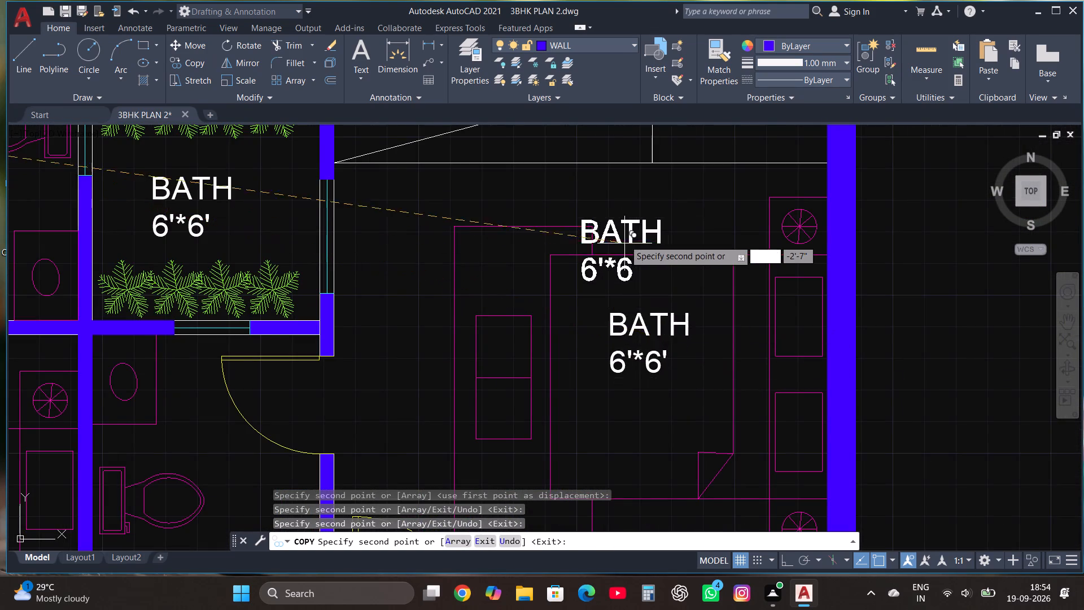
Place further copies of the BATH 6'*6' label in the living room, kitchen, passage beside the kitchen and southeast bedroom.
scroll(624, 240, down, 3)
scroll(569, 387, up, 2)
click(487, 373)
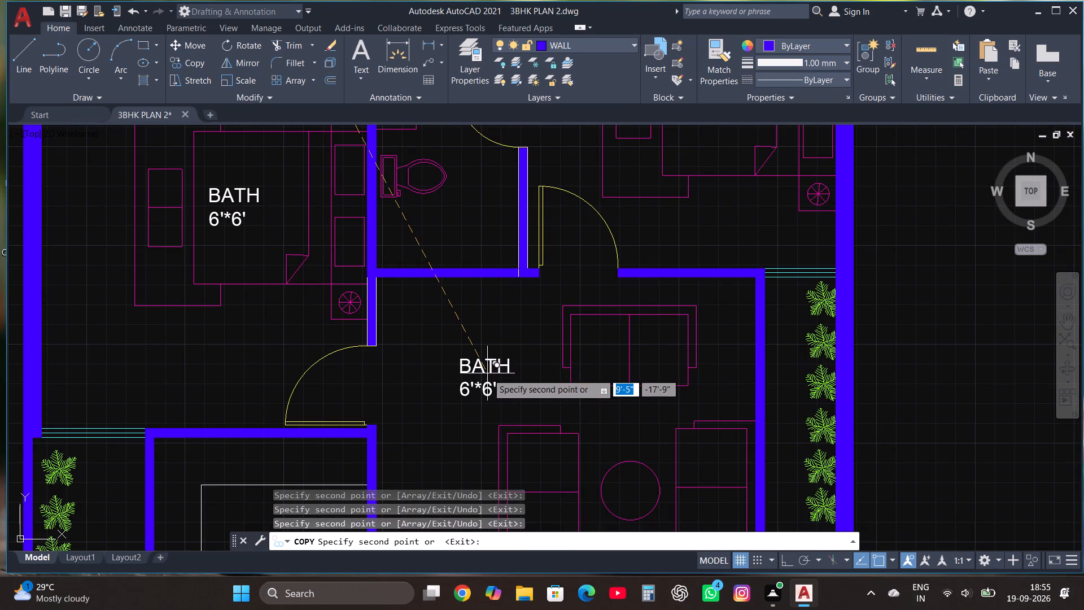
scroll(572, 259, down, 2)
scroll(509, 377, up, 2)
click(395, 403)
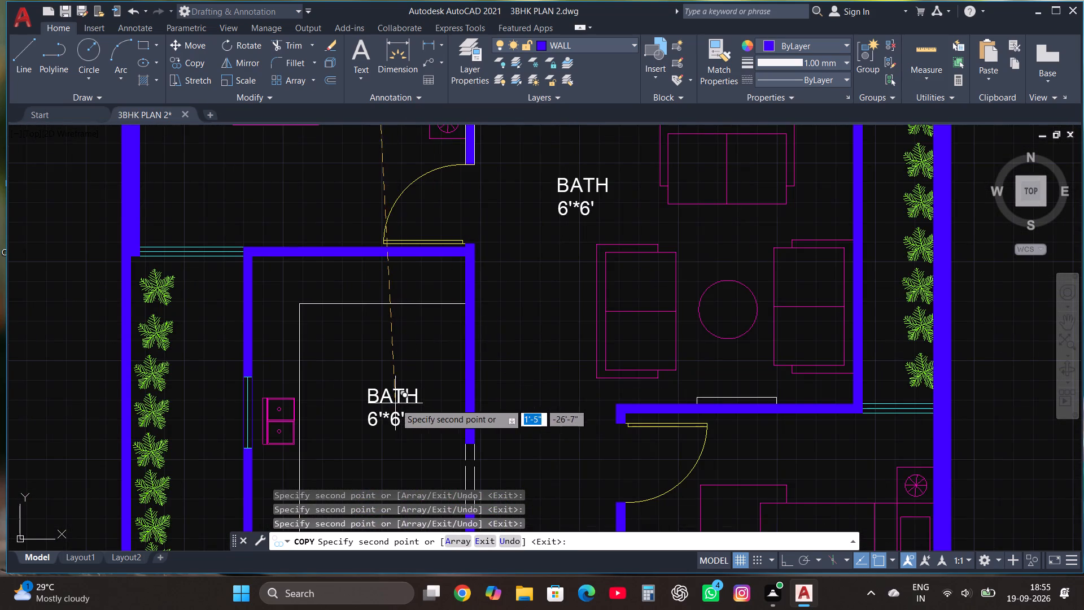
scroll(619, 221, down, 2)
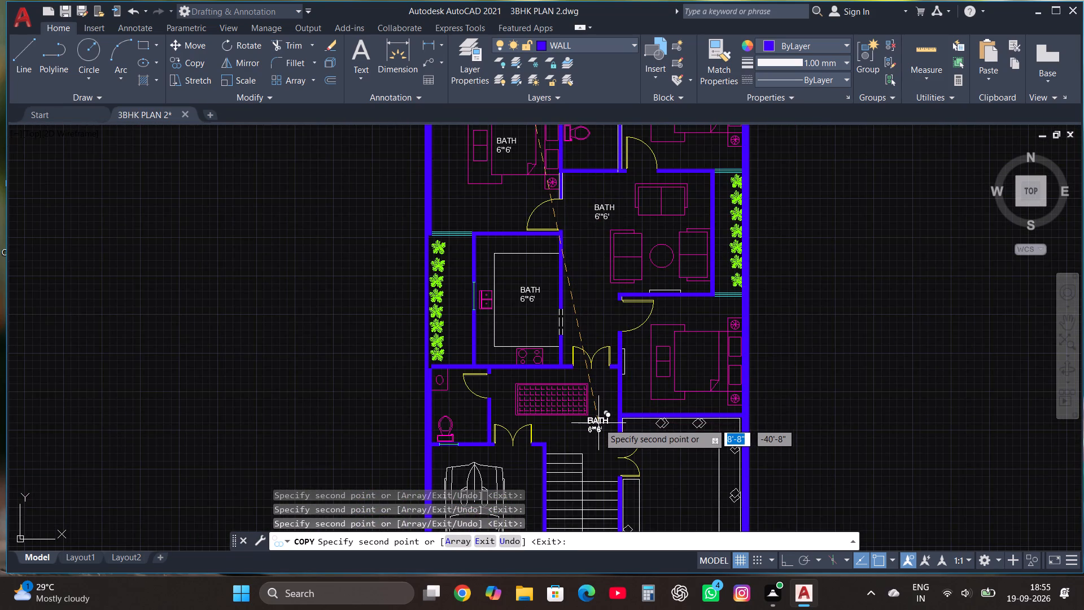
click(591, 319)
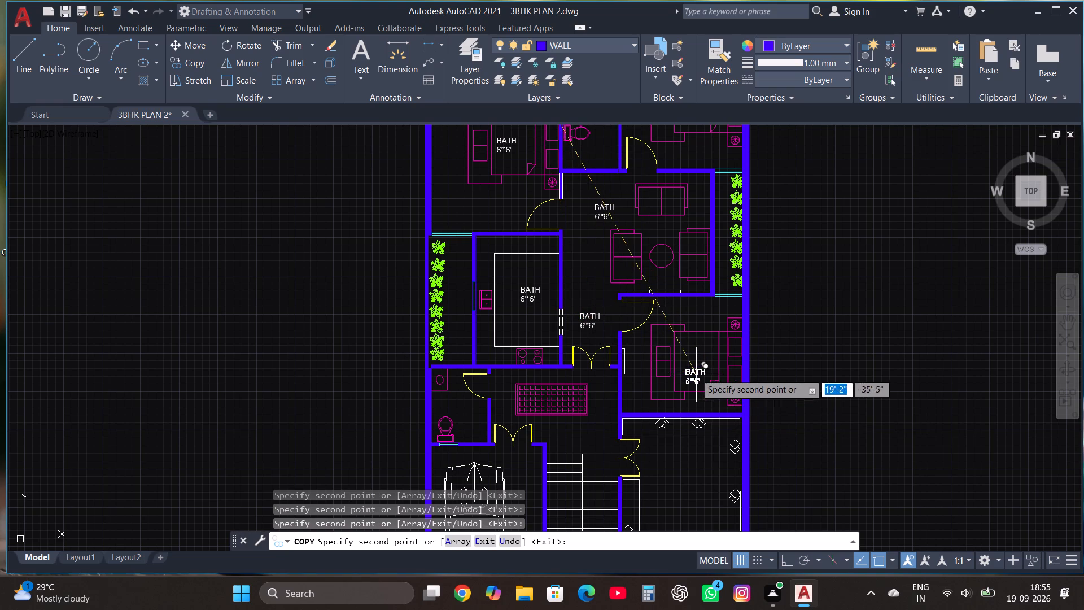
click(697, 358)
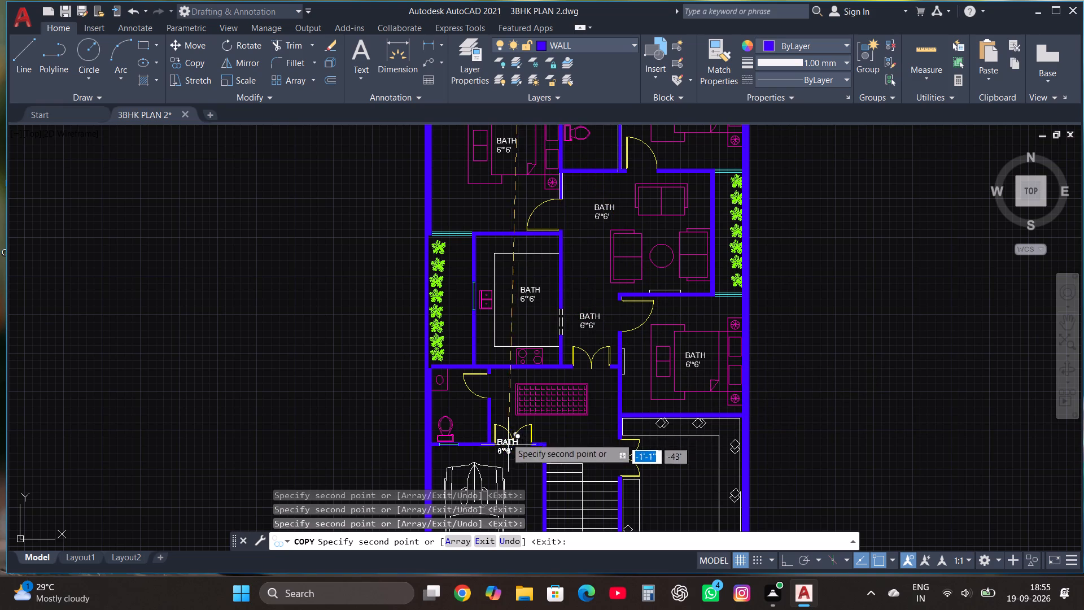
Place copies of the label in the entrance lobby, southwest toilet, car porch, room east of the stairs and front planting strip.
scroll(512, 385, up, 2)
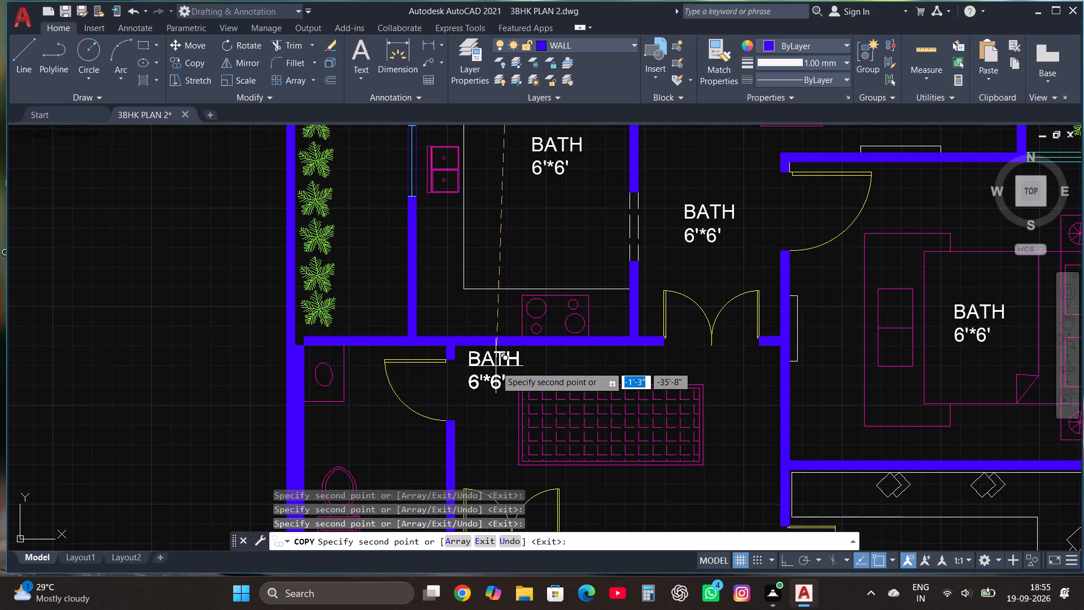
click(496, 366)
scroll(496, 366, down, 2)
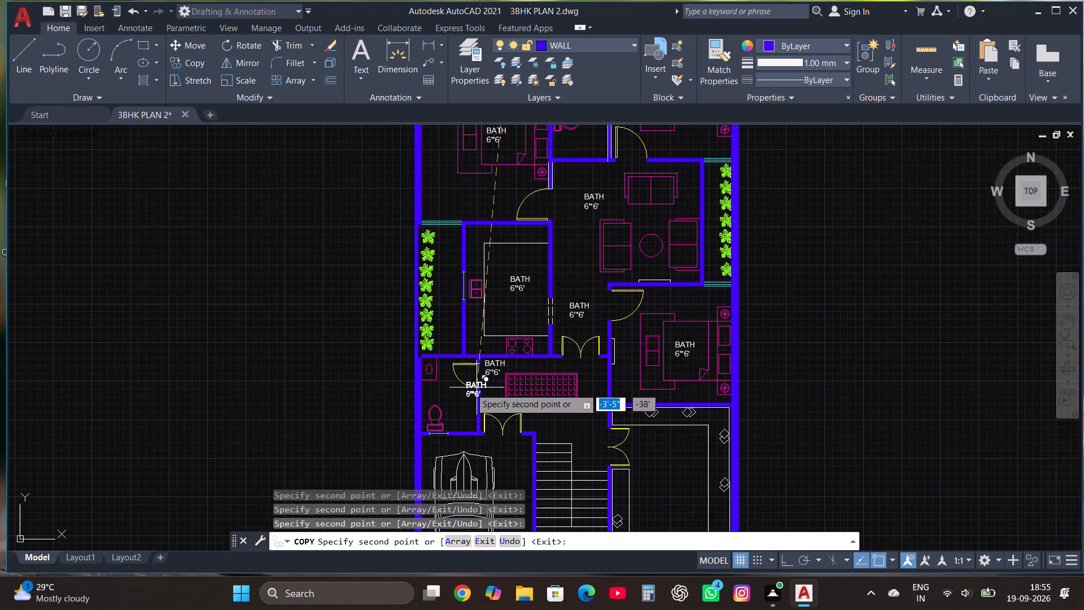
click(438, 392)
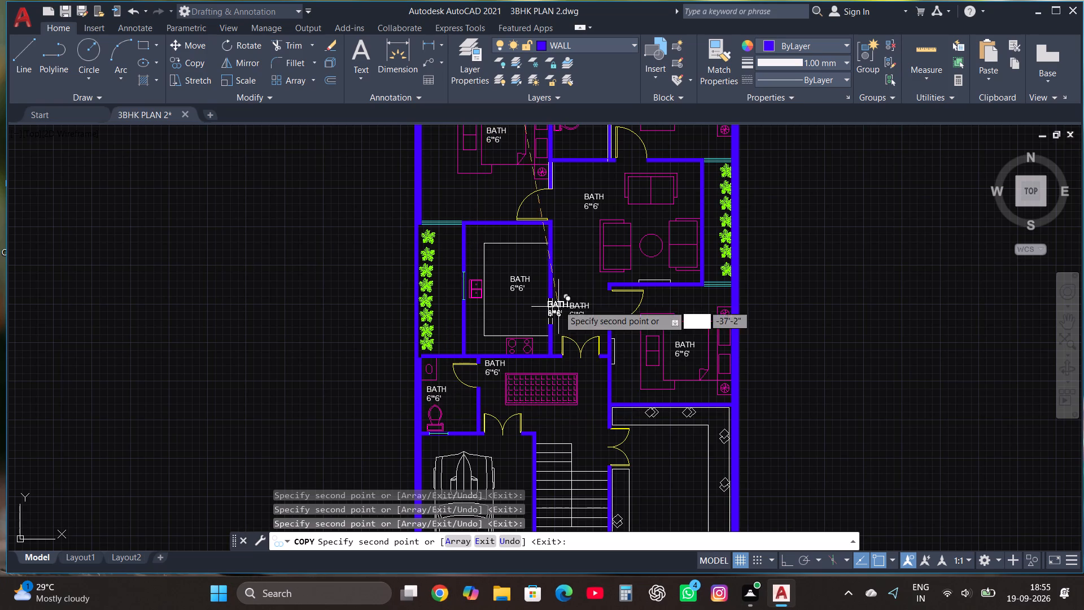
scroll(602, 212, down, 1)
scroll(556, 406, up, 2)
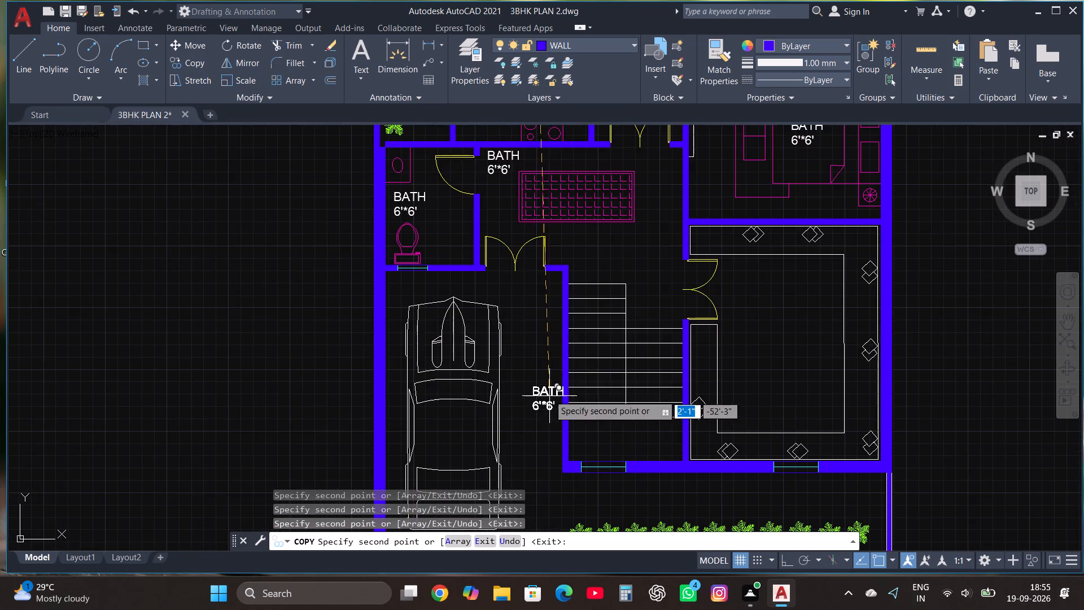
click(532, 364)
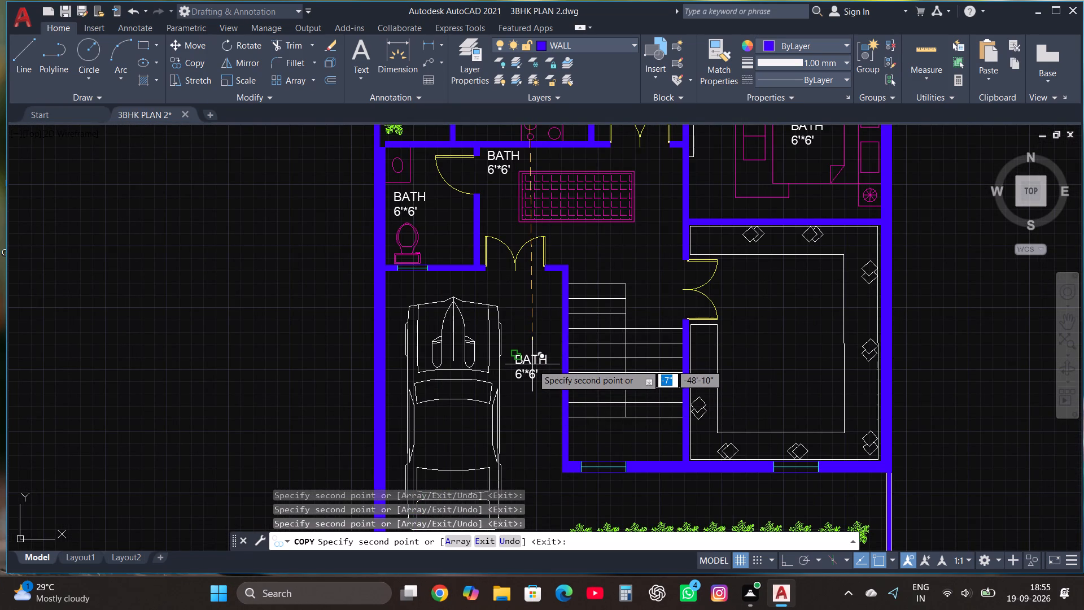
click(775, 344)
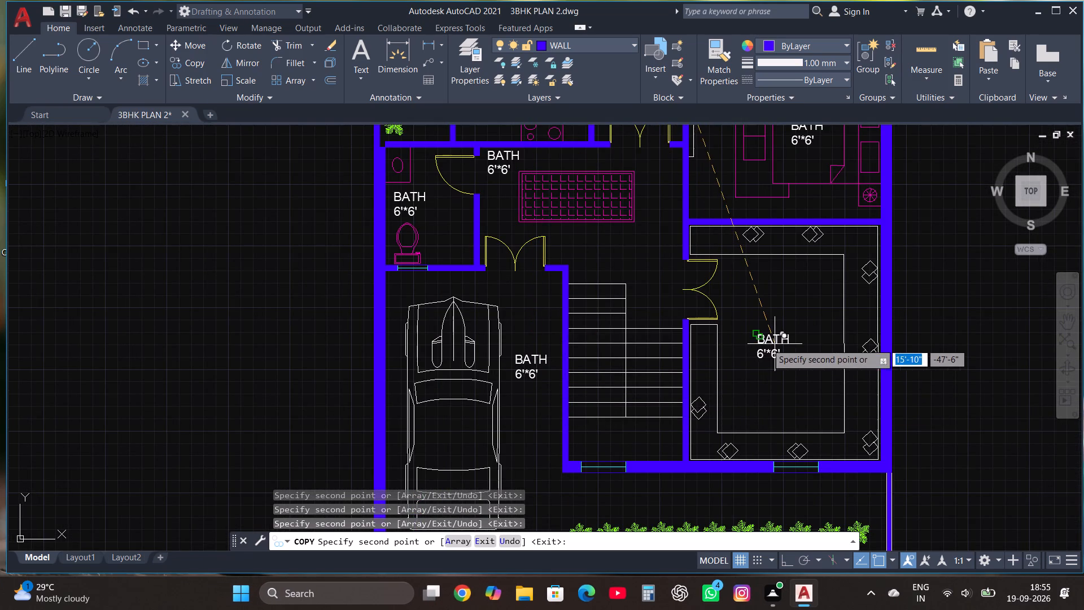
scroll(715, 313, down, 2)
scroll(715, 379, up, 2)
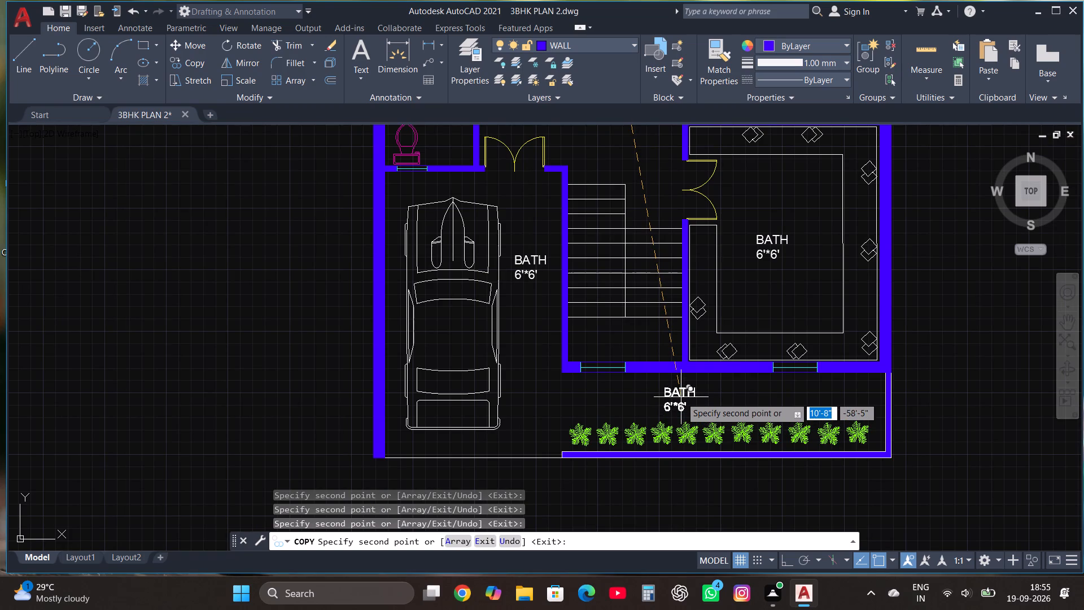
click(681, 397)
Place a final copy of the label in the planting strip west of the kitchen and end the copying.
scroll(693, 428, down, 3)
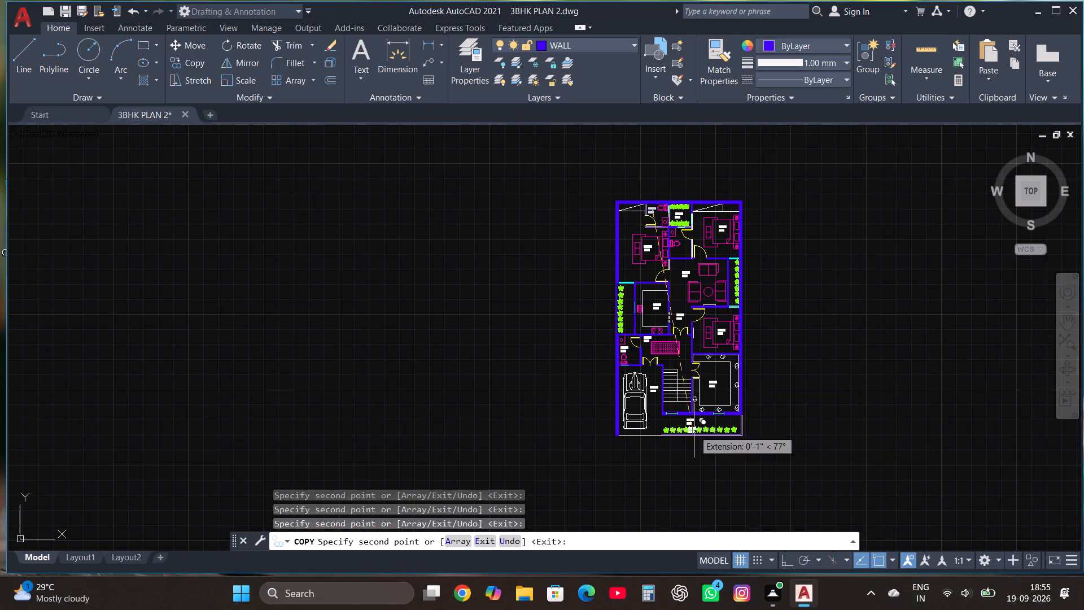
scroll(758, 265, up, 4)
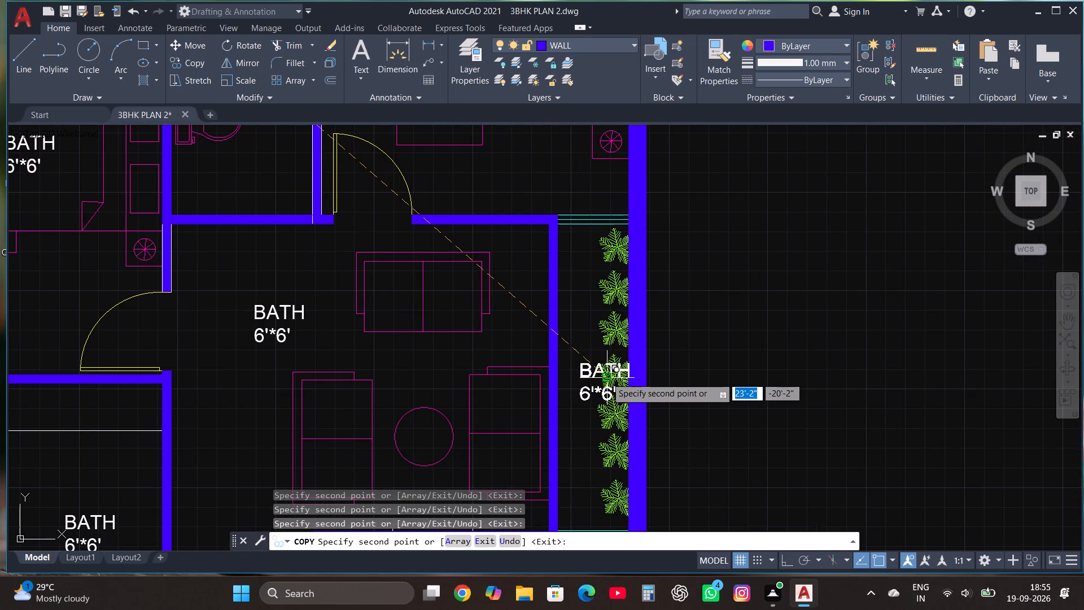
scroll(619, 396, down, 3)
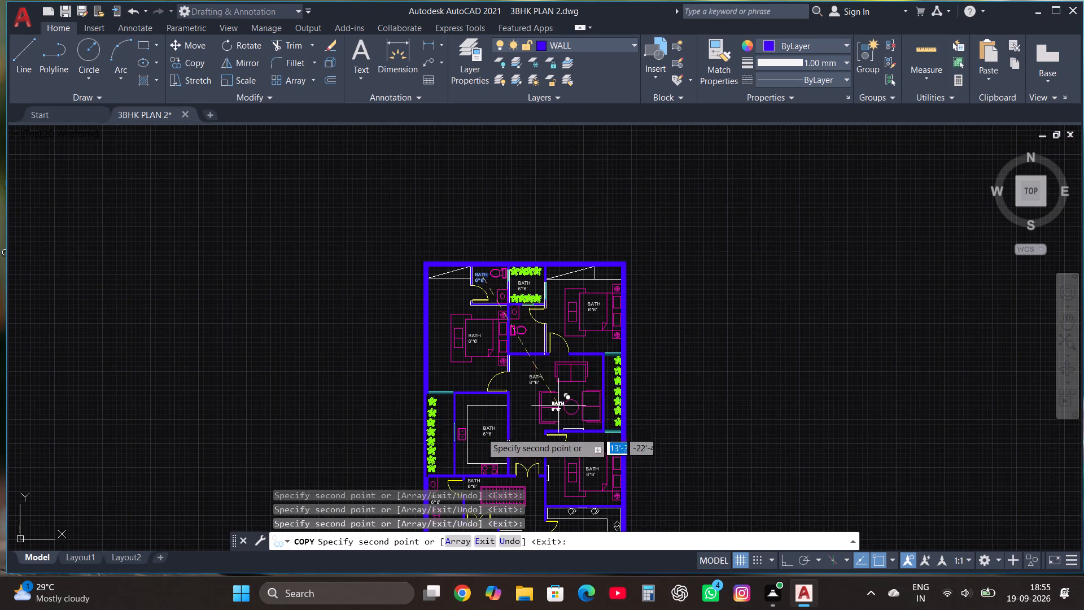
scroll(481, 432, up, 3)
click(322, 432)
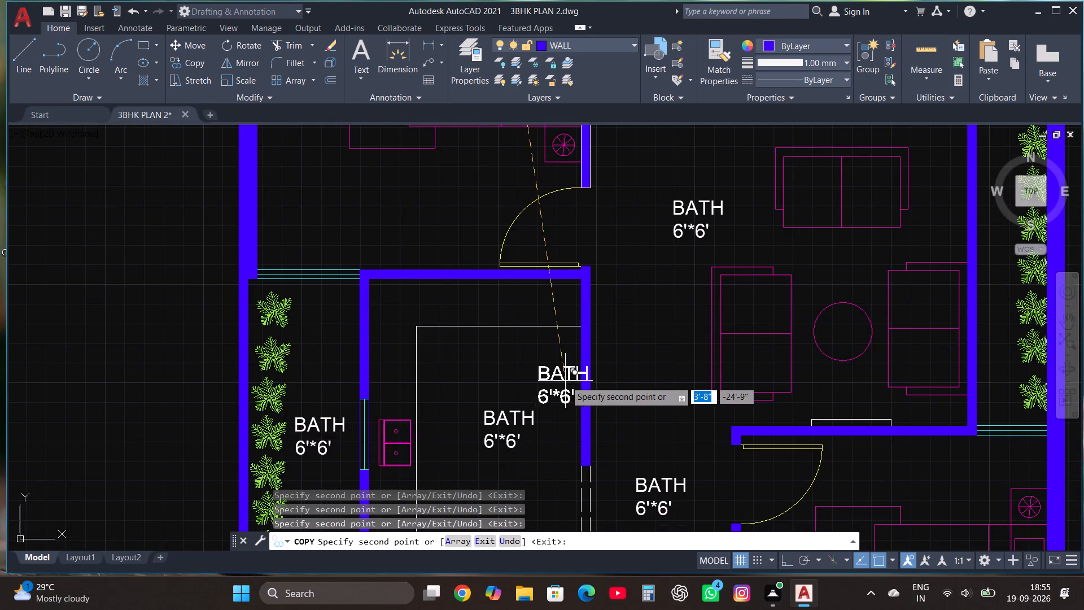
scroll(565, 381, down, 1)
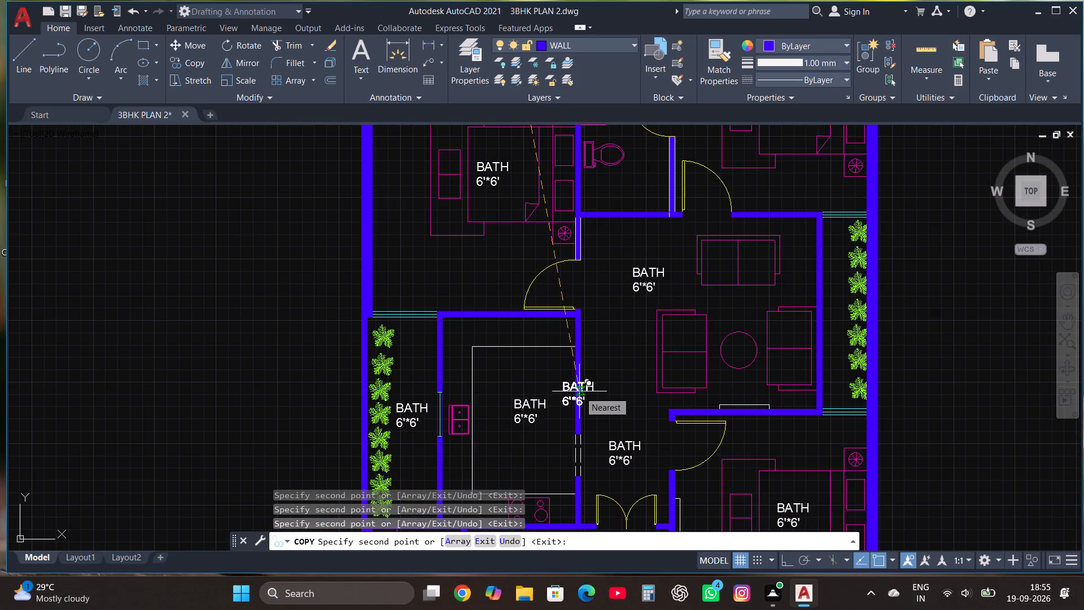
scroll(579, 391, down, 1)
key(Escape)
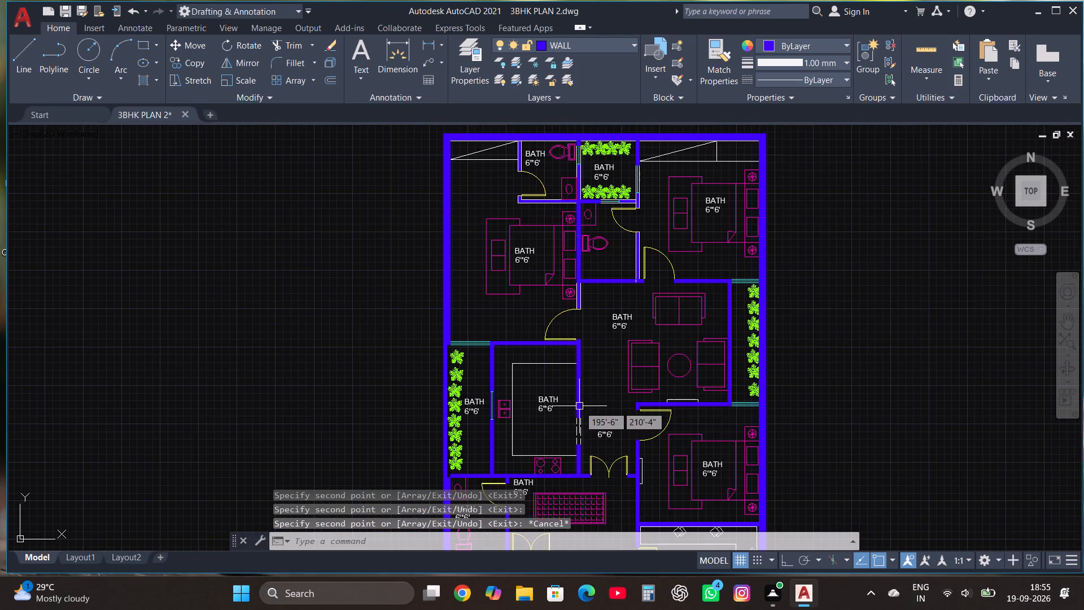
Replace the word BATH with OPEN TO SKY in the label inside the north planted court.
scroll(597, 166, up, 1)
click(597, 166)
right_click(597, 166)
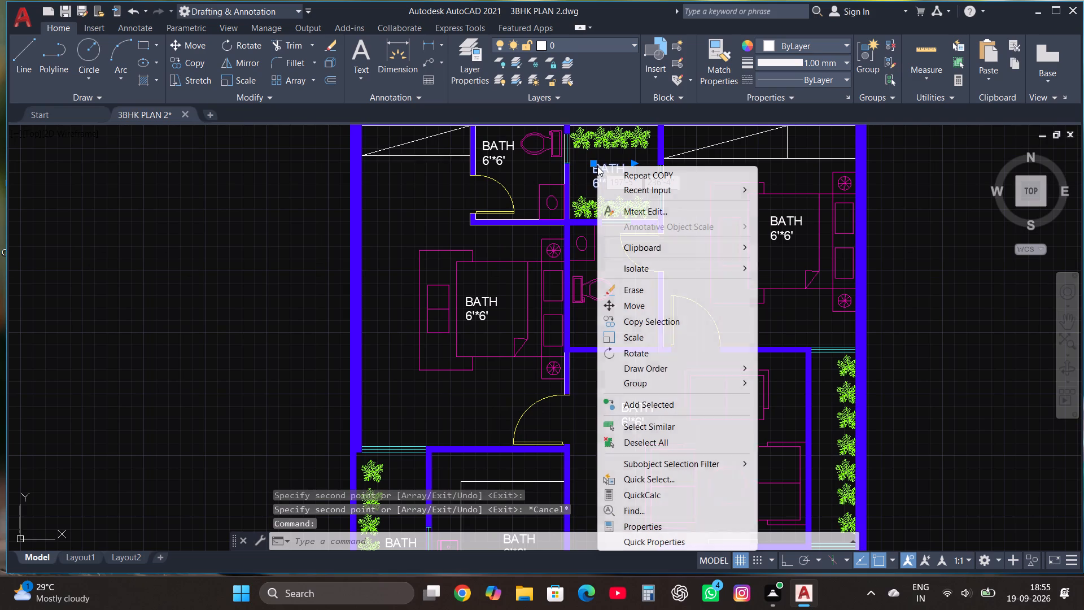
click(641, 215)
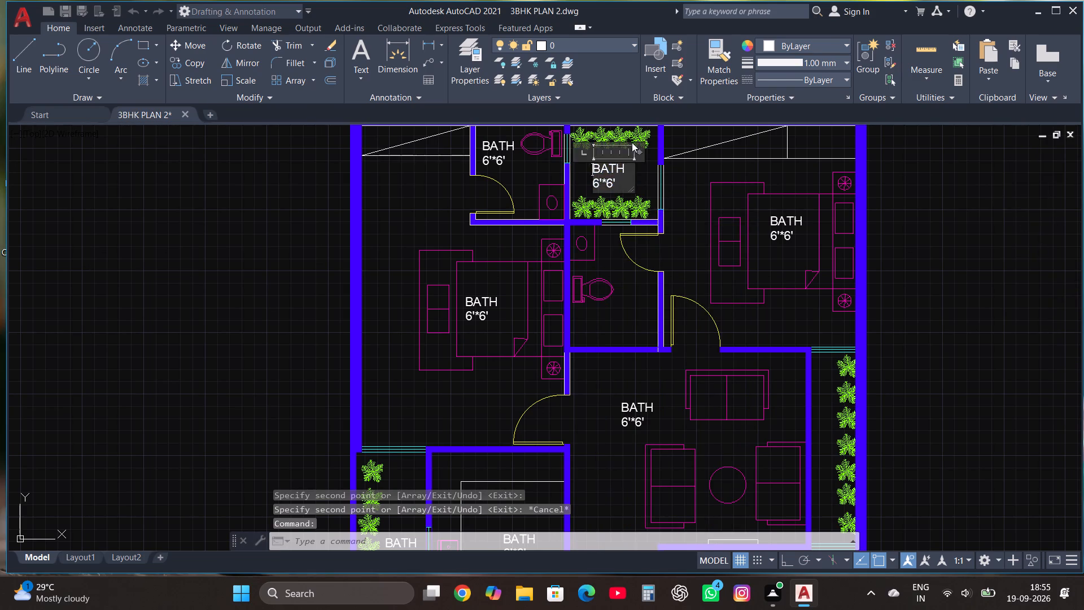
scroll(627, 149, up, 4)
click(622, 269)
key(BackSpace)
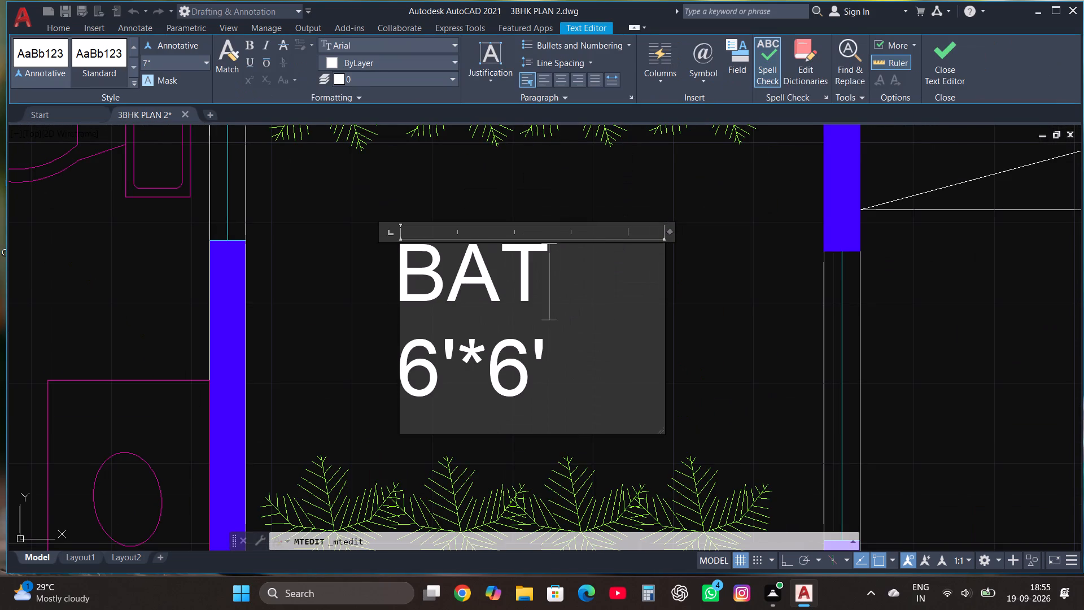
key(BackSpace)
key(BackSpace)
key(BackSpace)
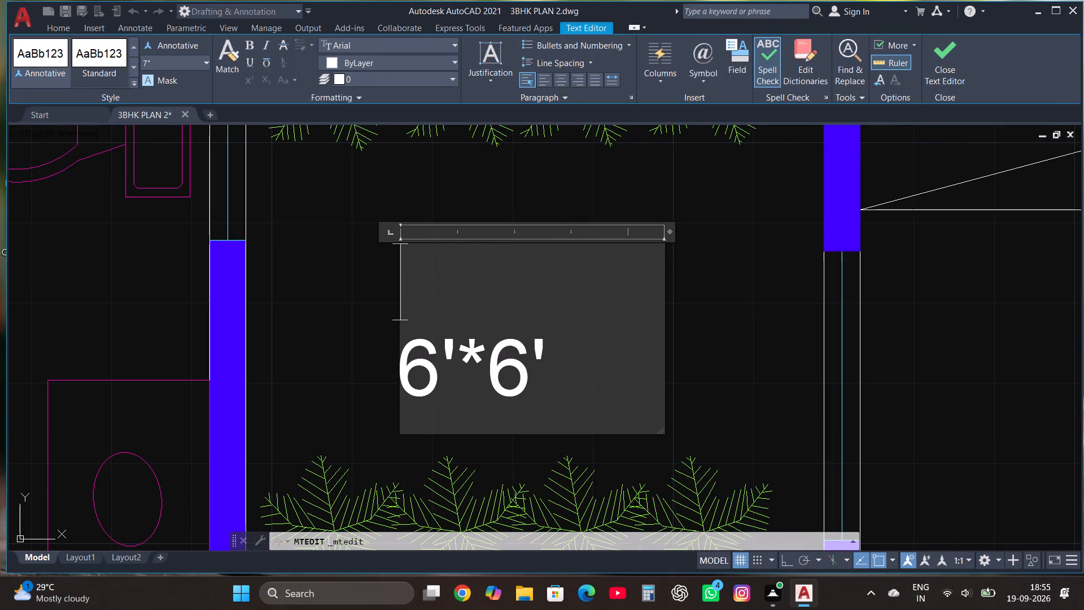
text(OPEN TO)
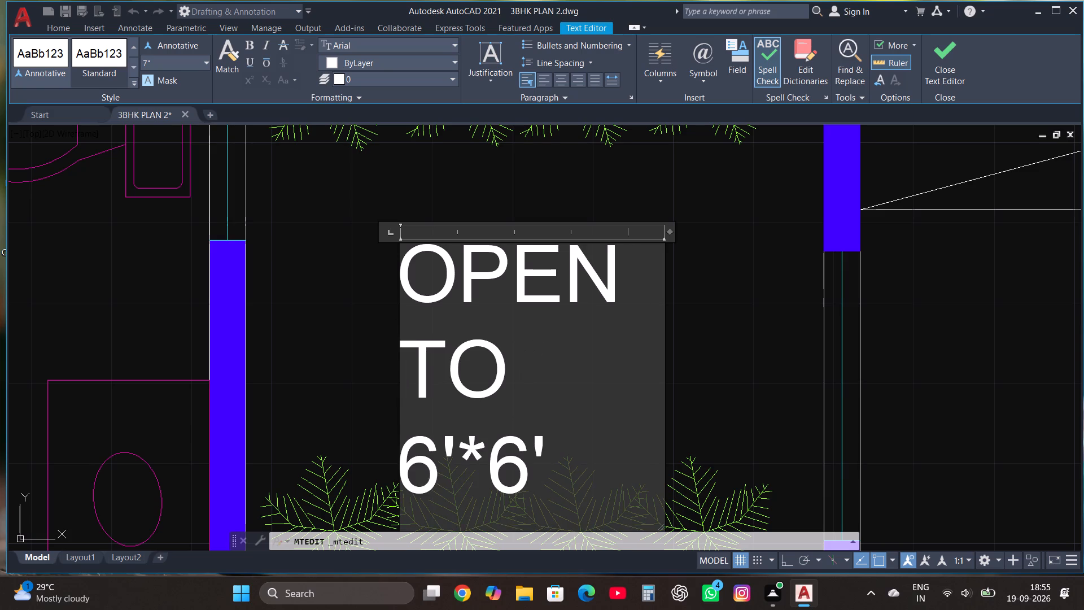
key(space)
text(SKY)
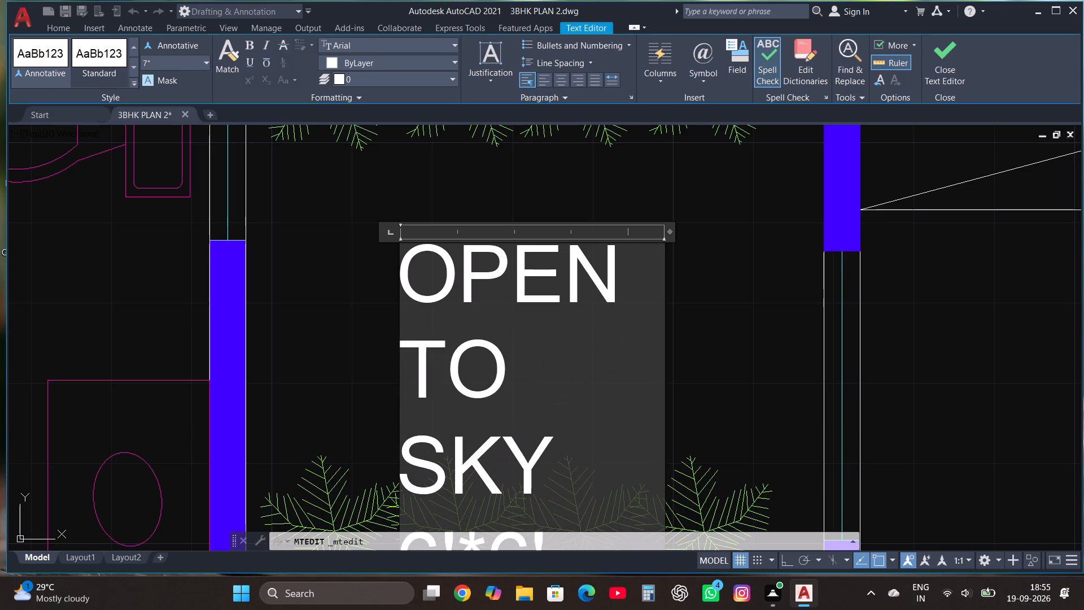
Delete the 6'*6' size line from the OPEN TO SKY label in the north planted court and finish editing it.
scroll(622, 246, down, 2)
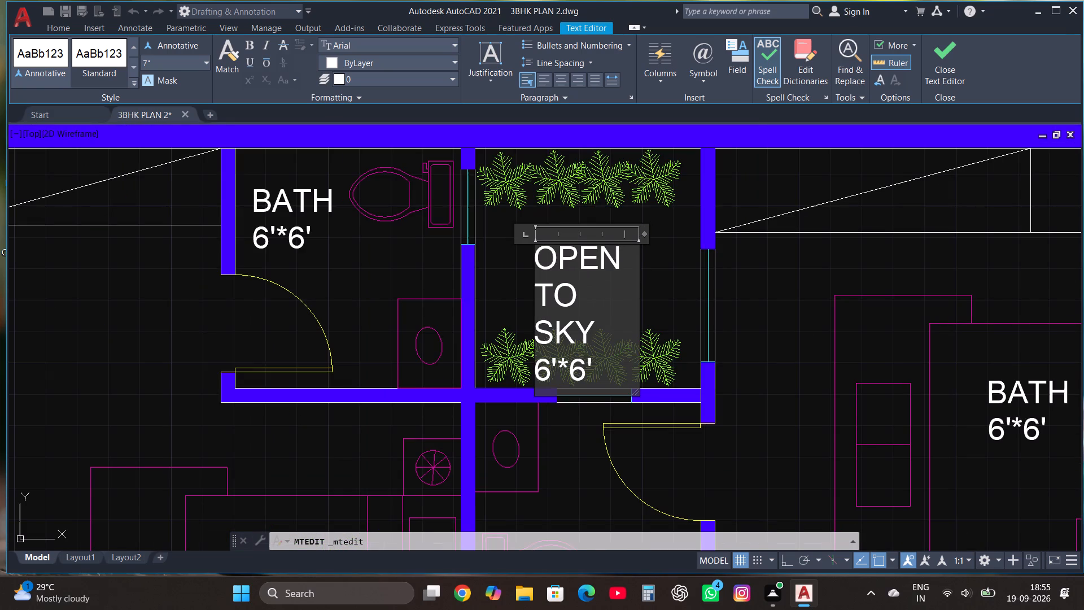
click(601, 366)
key(BackSpace)
key(BackSpace)
key(BackSpace)
key(BackSpace)
key(BackSpace)
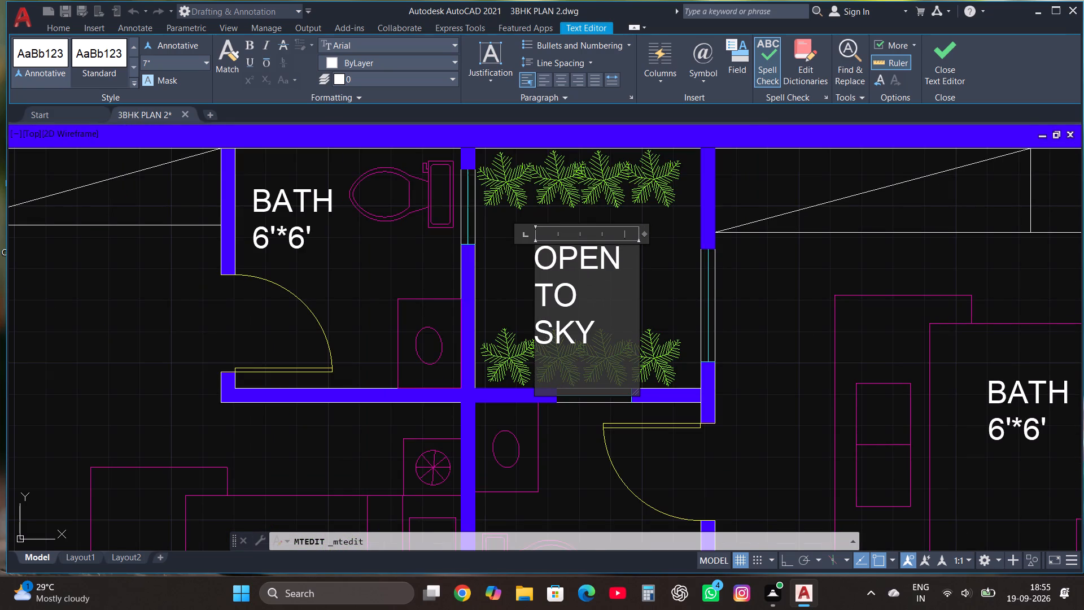
click(535, 326)
key(space)
key(space)
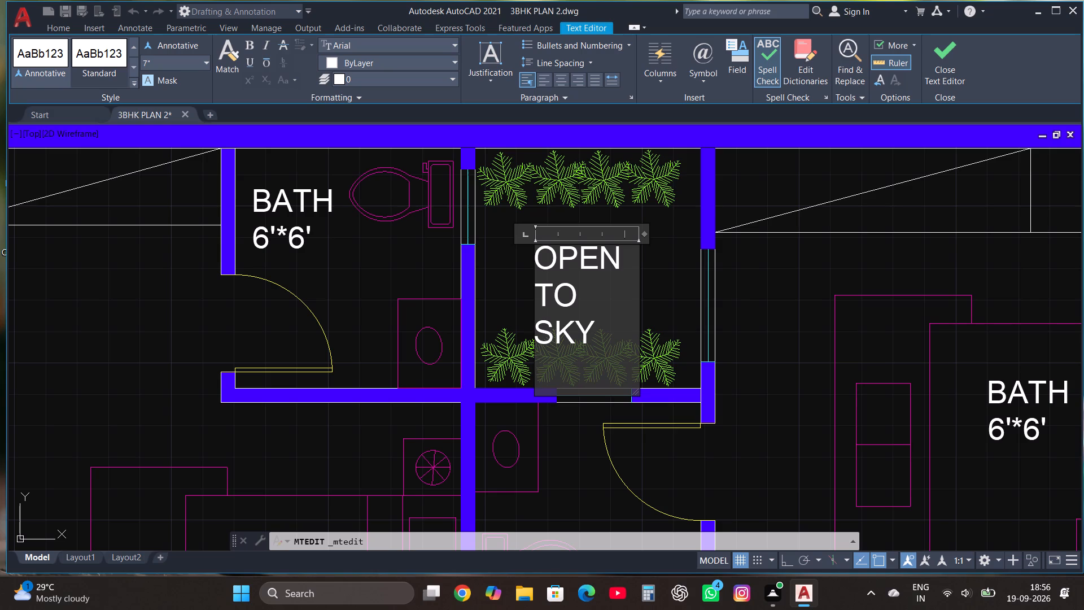
key(BackSpace)
click(535, 326)
key(BackSpace)
key(space)
click(945, 62)
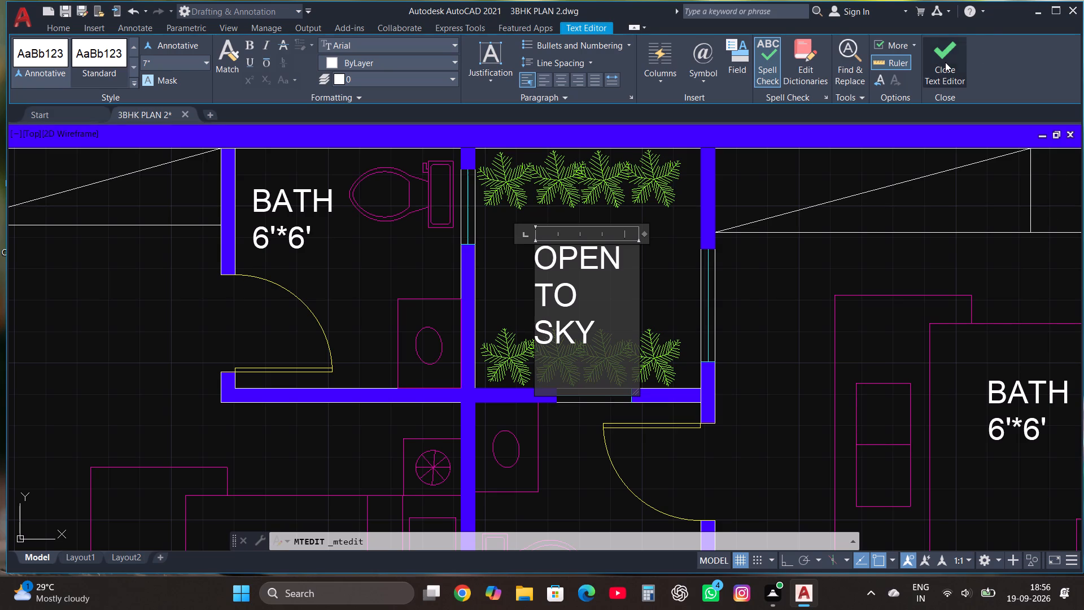
click(574, 267)
click(559, 245)
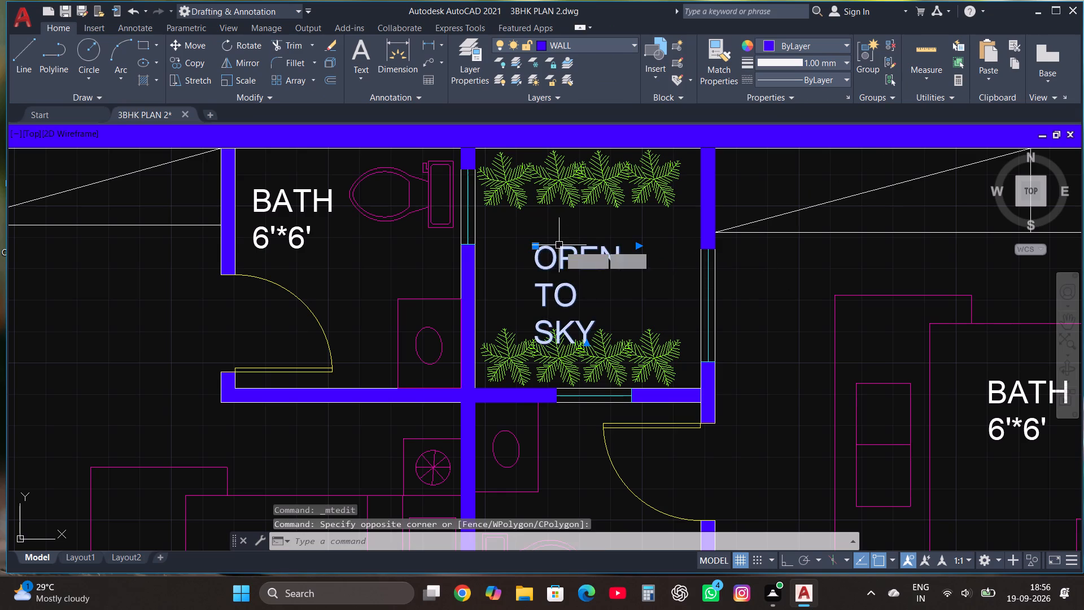
key(Escape)
Replace the word BATH with BED in the label over the northeast bedroom's bed.
scroll(635, 325, down, 2)
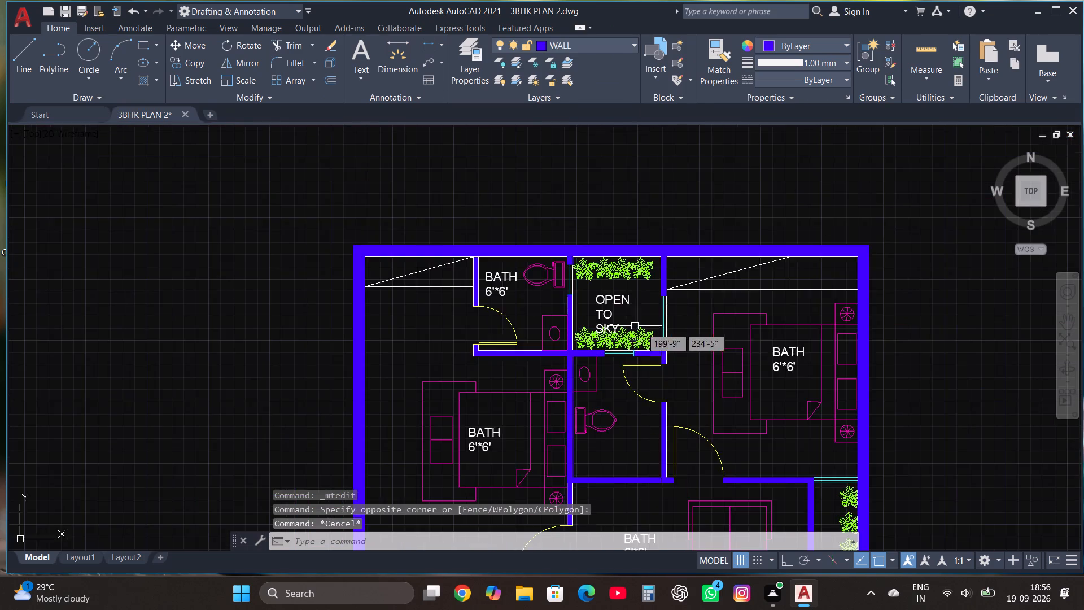
scroll(832, 330, up, 2)
click(693, 395)
right_click(693, 395)
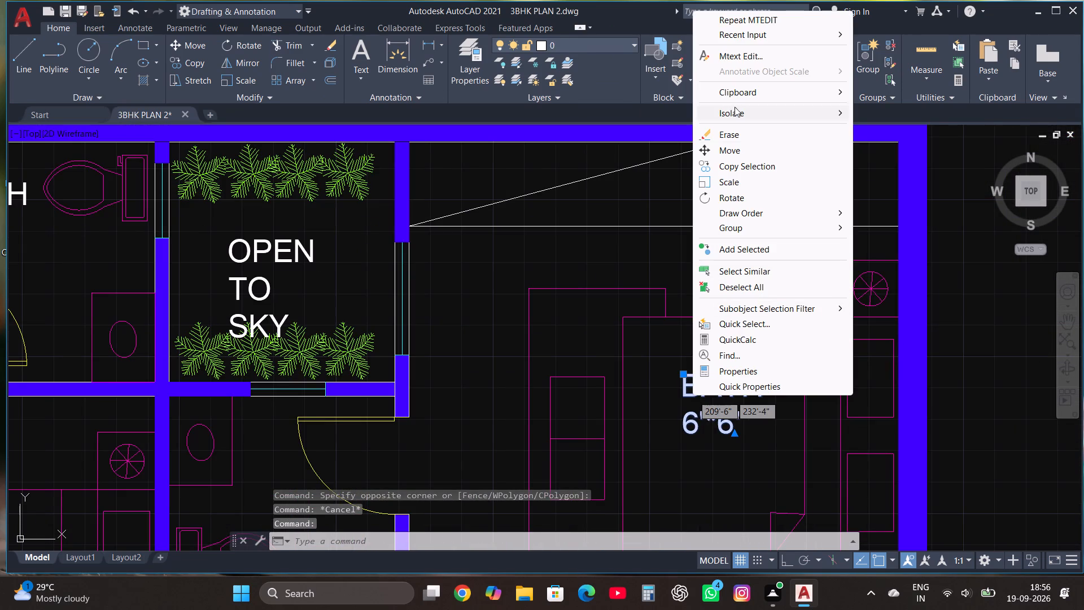
click(742, 56)
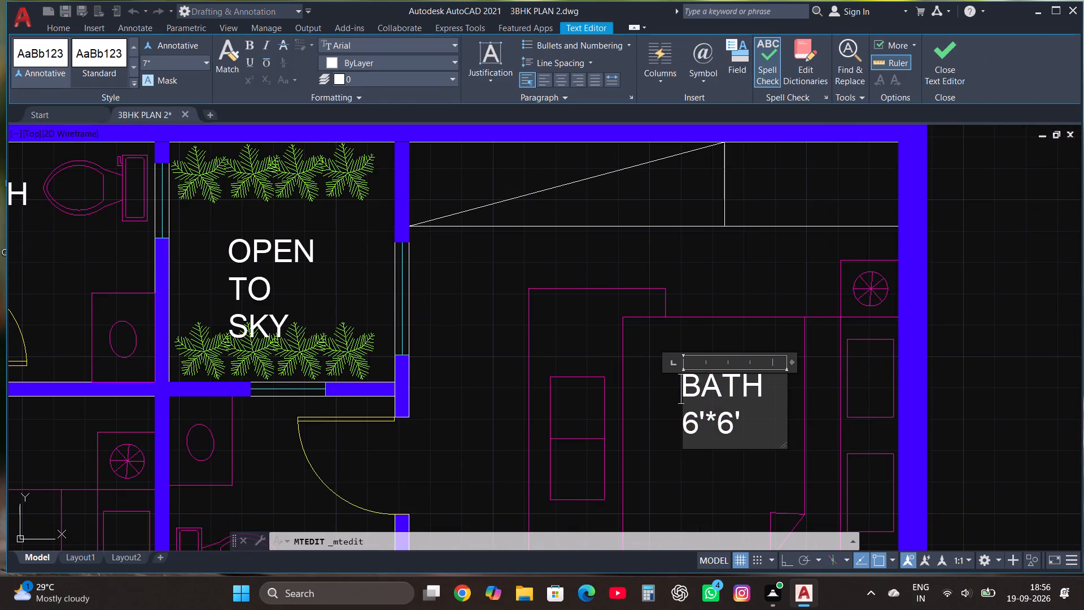
click(757, 422)
click(763, 380)
key(BackSpace)
key(BackSpace)
key(BackSpace)
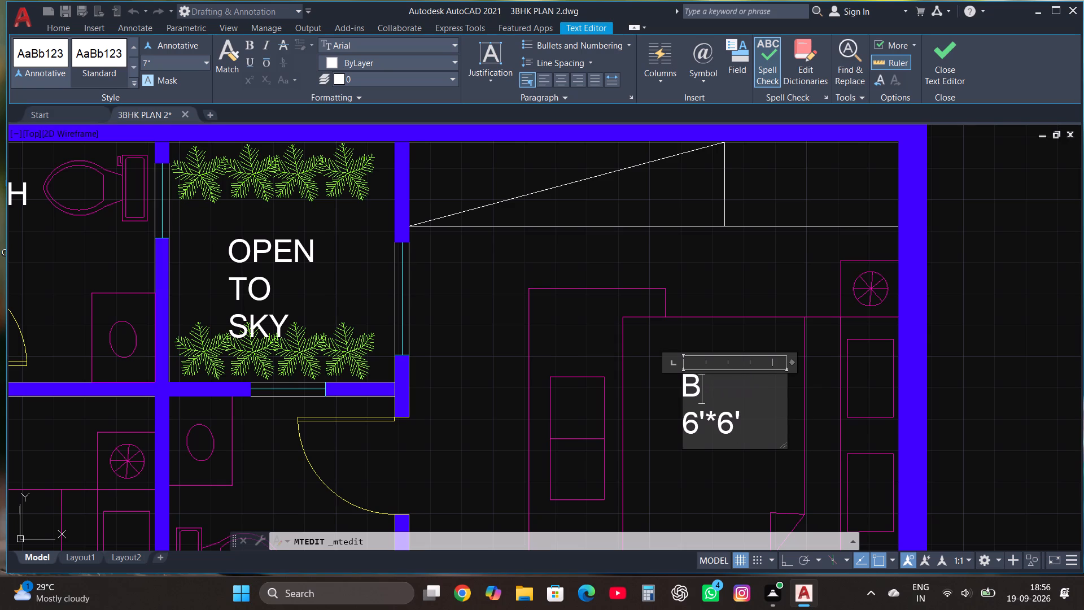
text(EN)
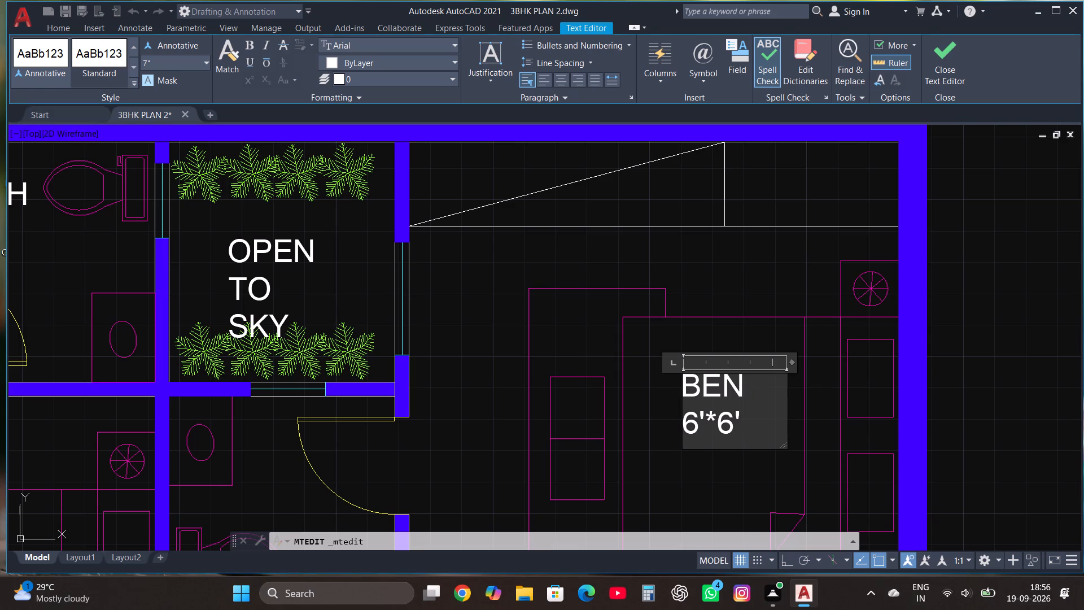
key(BackSpace)
key(d)
Change the size line of the northeast bedroom's label to 13'*15' and finish editing it.
click(777, 433)
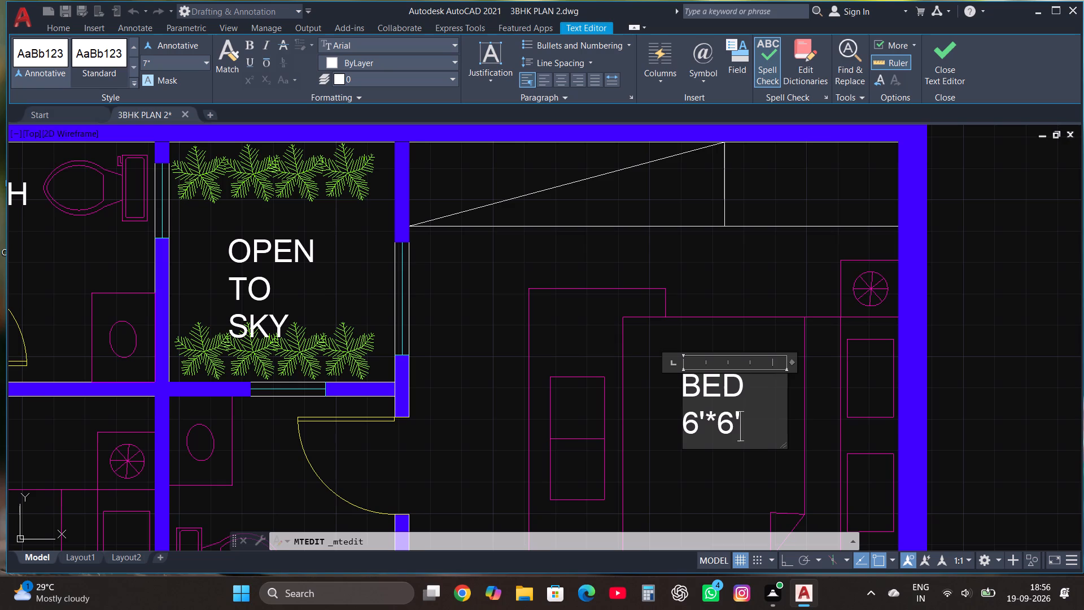
key(BackSpace)
key(BackSpace)
key(BackSpace)
key(BackSpace)
key(BackSpace)
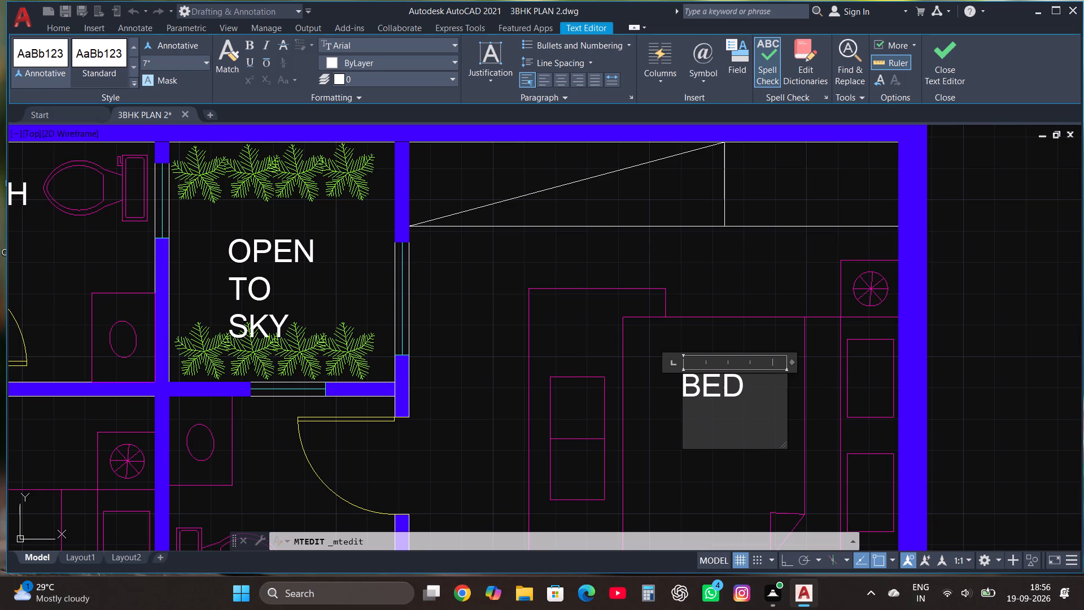
text(13')
text(*15')
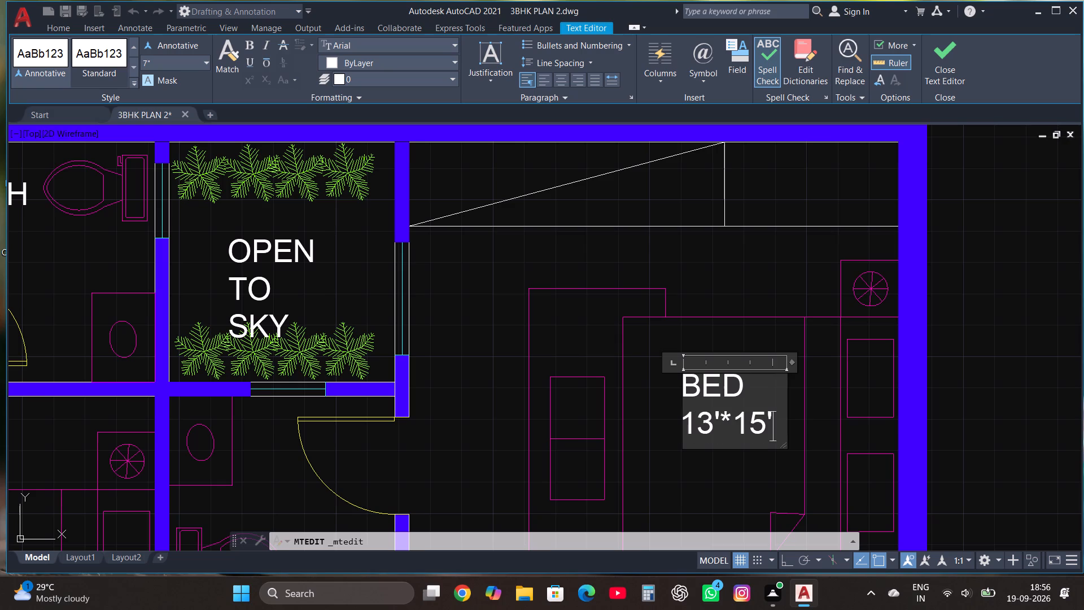
click(934, 47)
Replace the word BATH with BED in the label over the northwest bedroom's bed.
scroll(740, 334, down, 1)
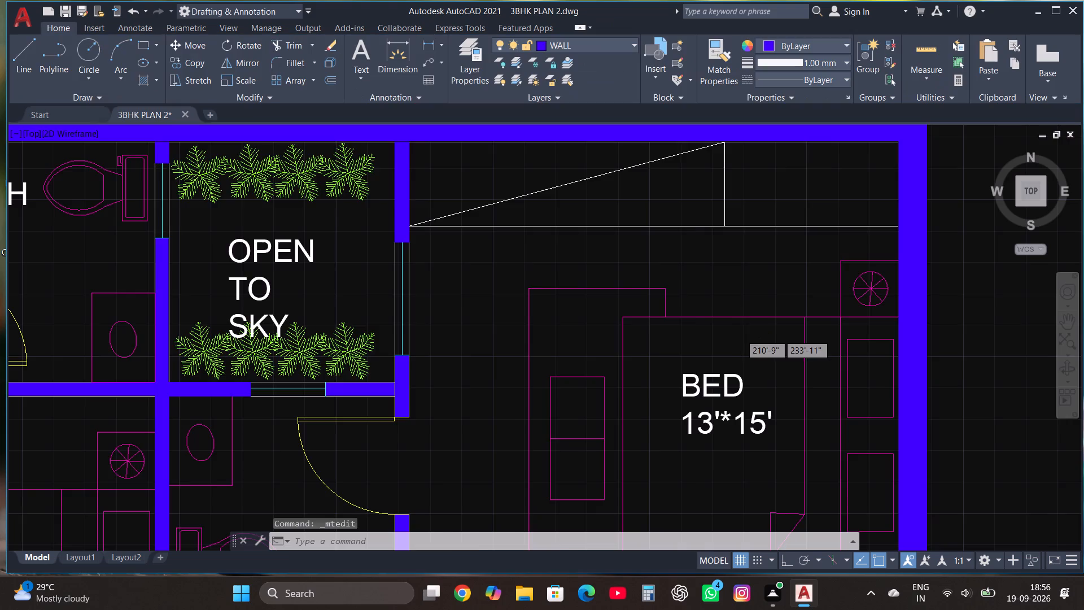
scroll(740, 334, down, 2)
scroll(544, 404, up, 2)
click(543, 404)
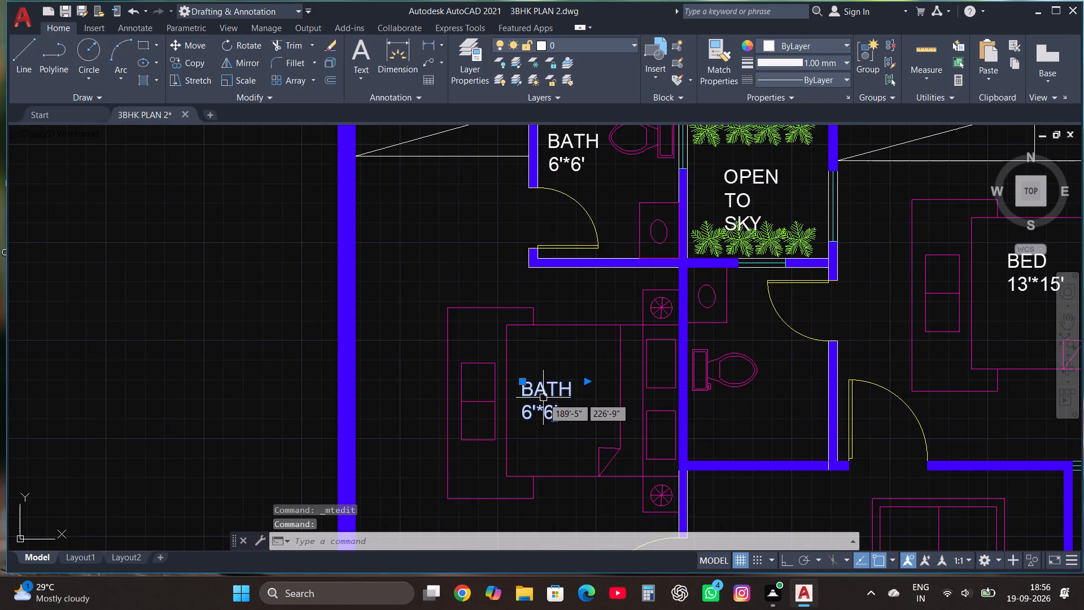
right_click(544, 396)
click(602, 57)
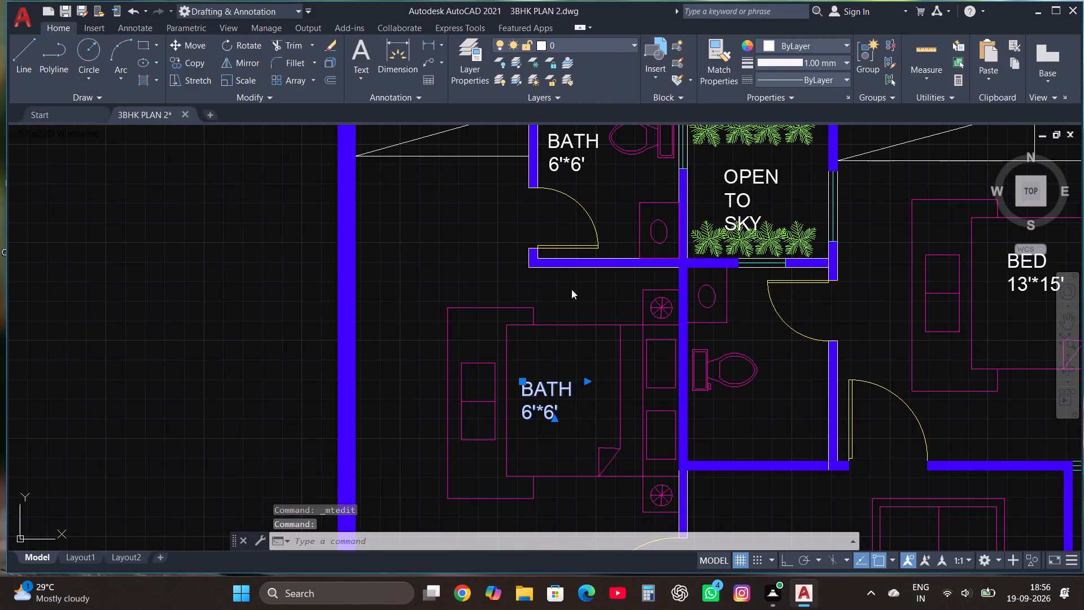
scroll(571, 385, up, 3)
click(571, 387)
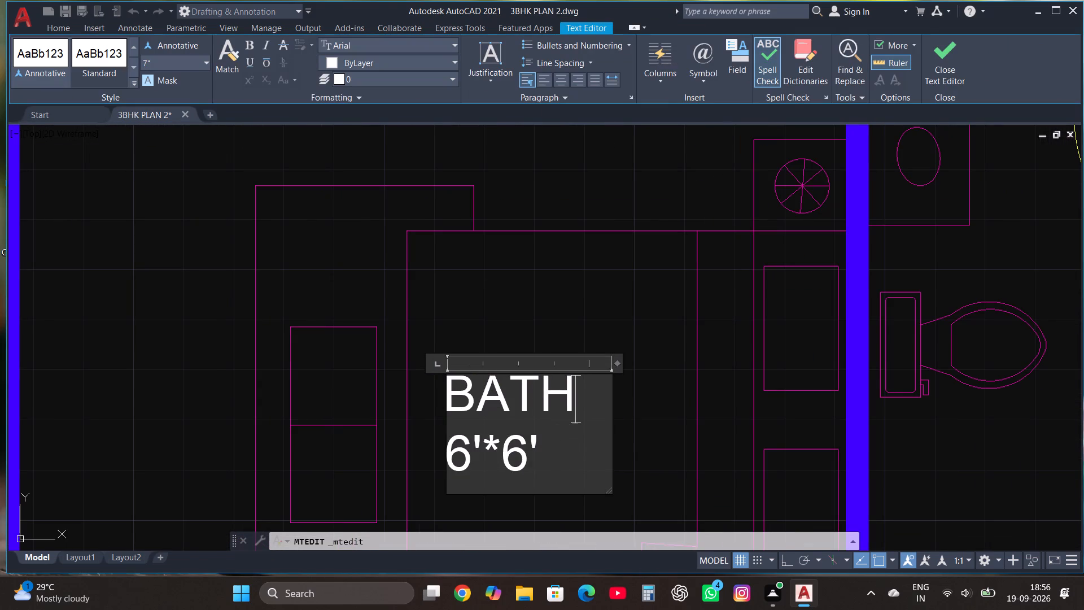
key(BackSpace)
key(BackSpace)
key(BackSpace)
key(BackSpace)
text(BED)
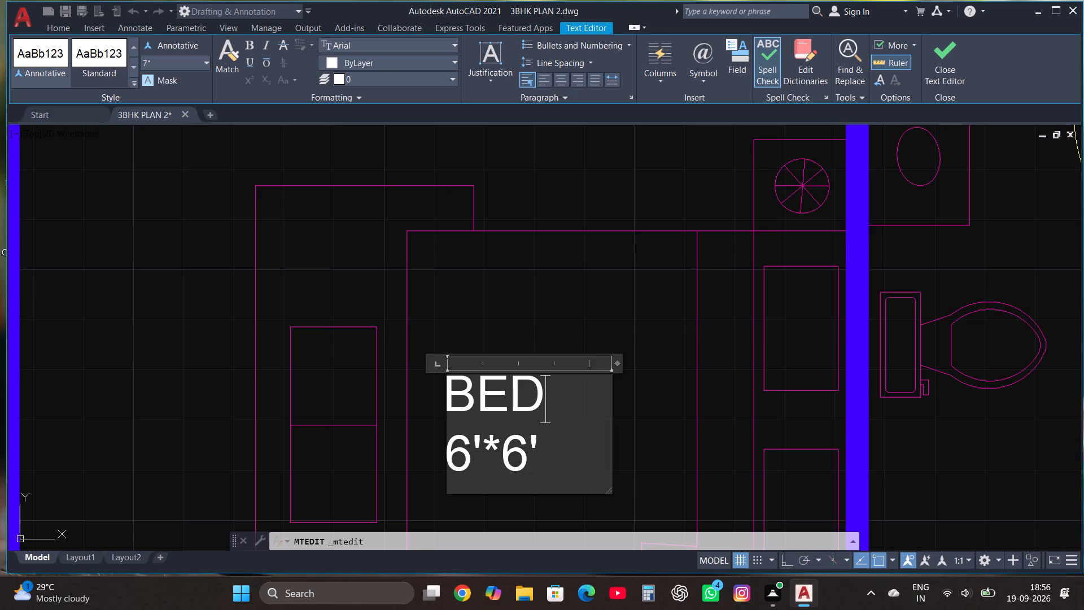
Change the size line of the northwest bedroom's label to 13'*15' and finish editing it.
click(571, 470)
key(BackSpace)
key(BackSpace)
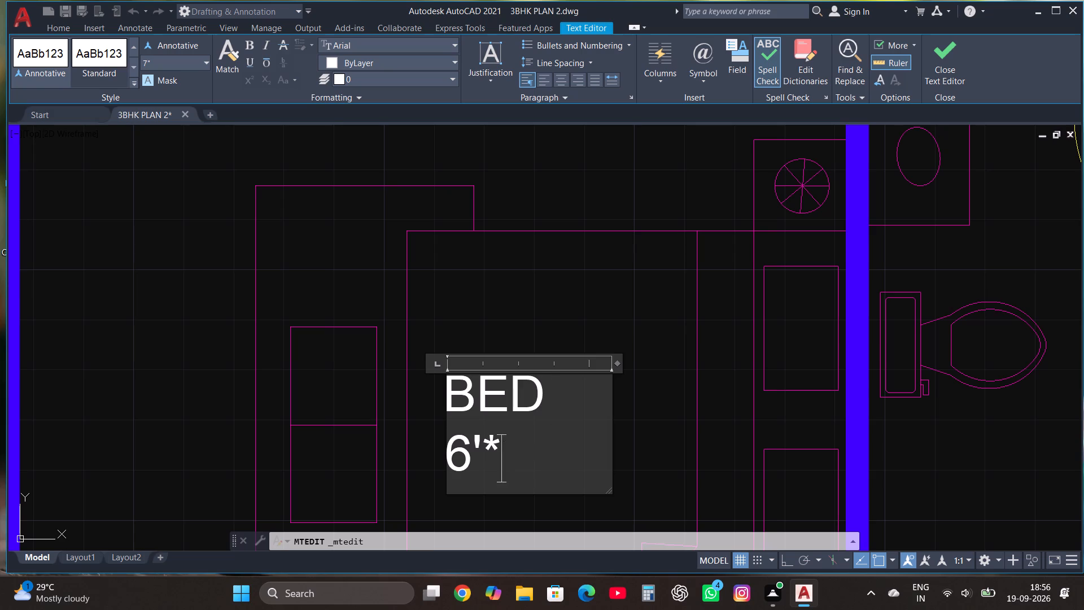
key(BackSpace)
key(BackSpace)
key(BackSpace)
text(13)
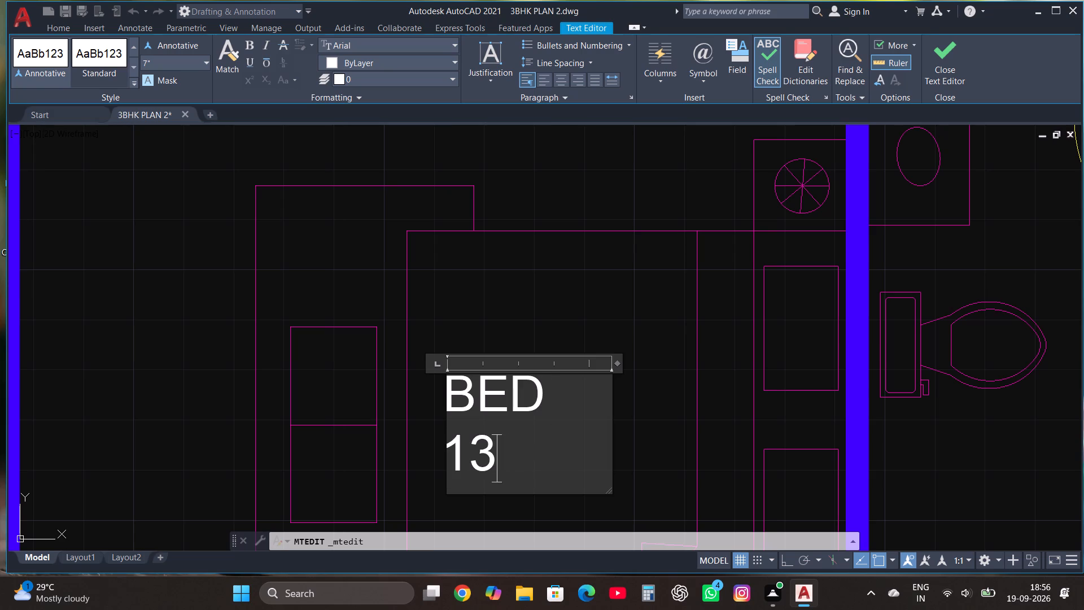
text('*165)
key(BackSpace)
key(BackSpace)
text(5')
click(929, 51)
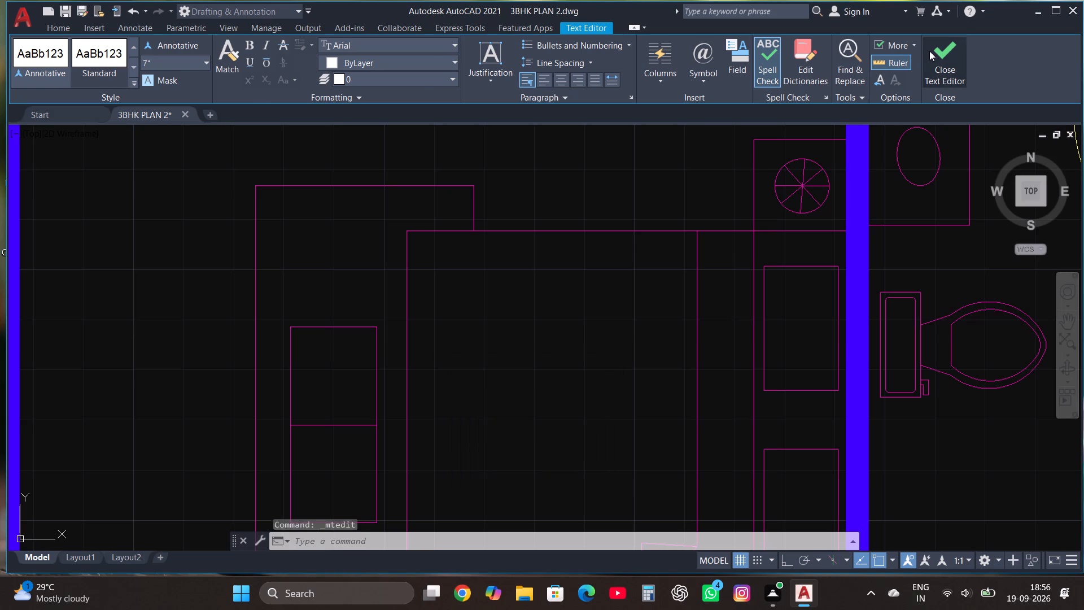
Replace the word BATH with LIVING in the label beside the living room sofas.
scroll(694, 242, down, 3)
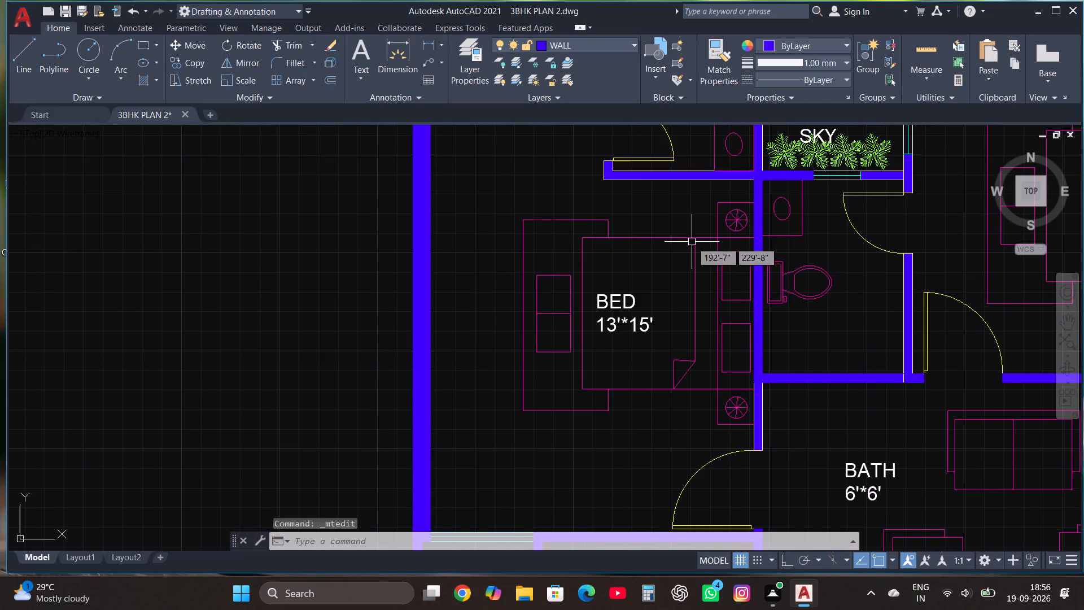
scroll(689, 241, down, 1)
scroll(824, 335, up, 1)
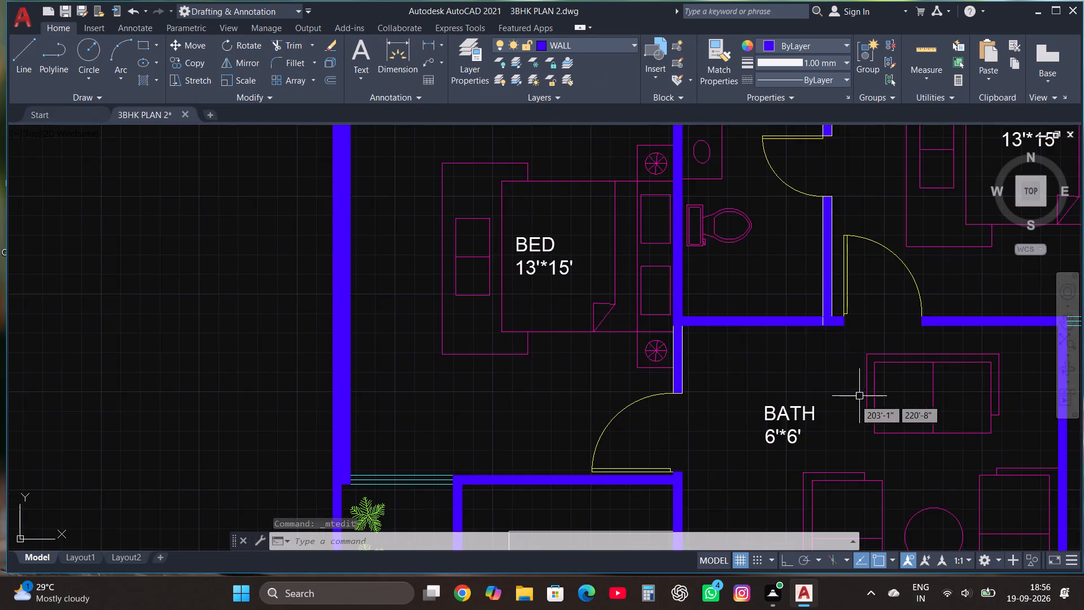
scroll(828, 417, up, 2)
click(762, 415)
right_click(762, 415)
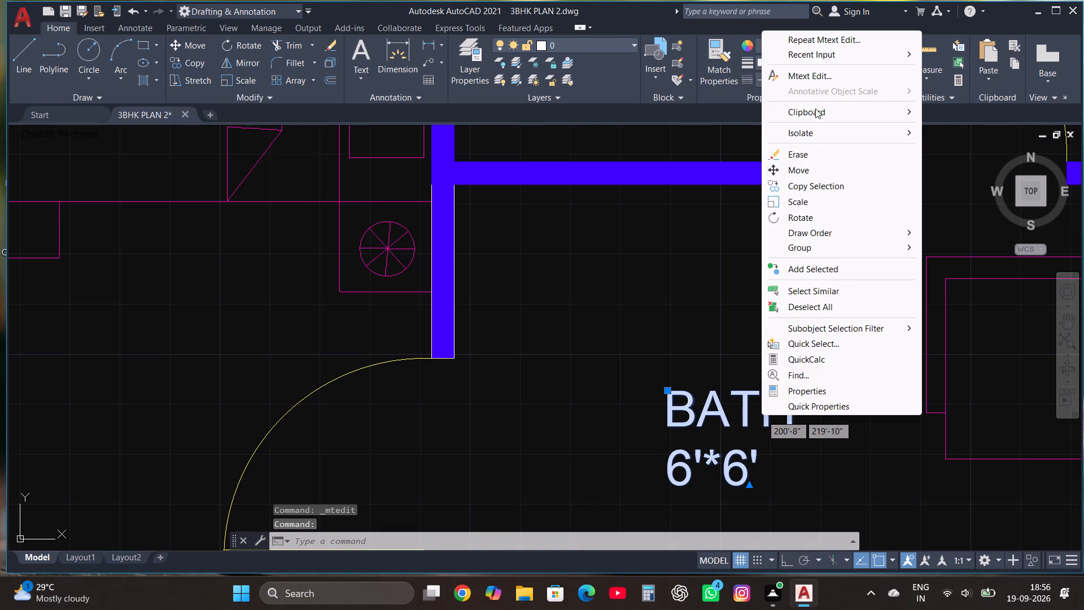
click(816, 73)
click(821, 421)
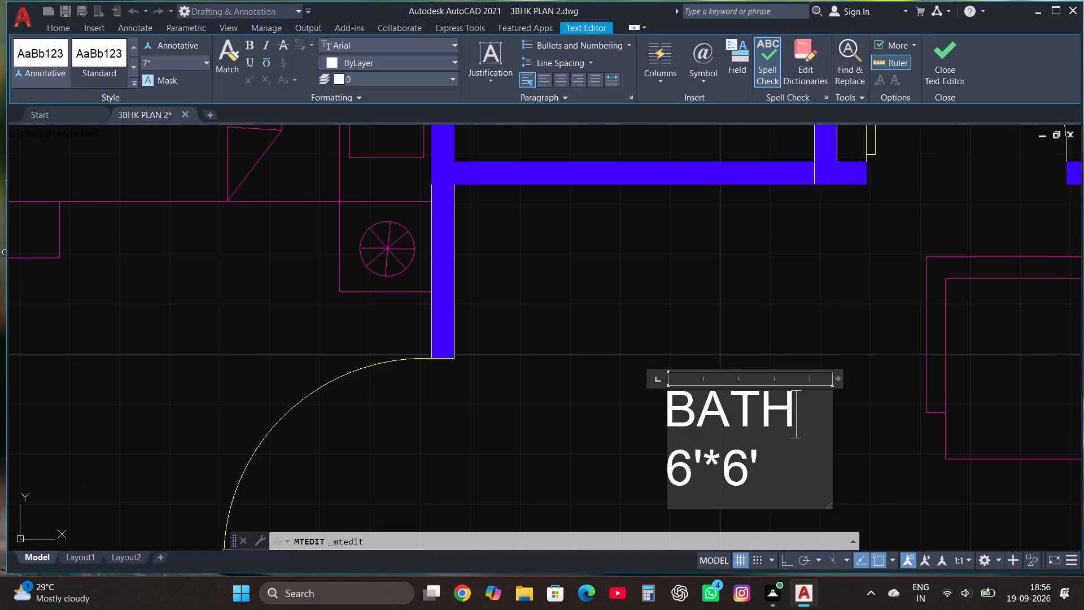
key(BackSpace)
key(BackSpace)
key(BackSpace)
key(BackSpace)
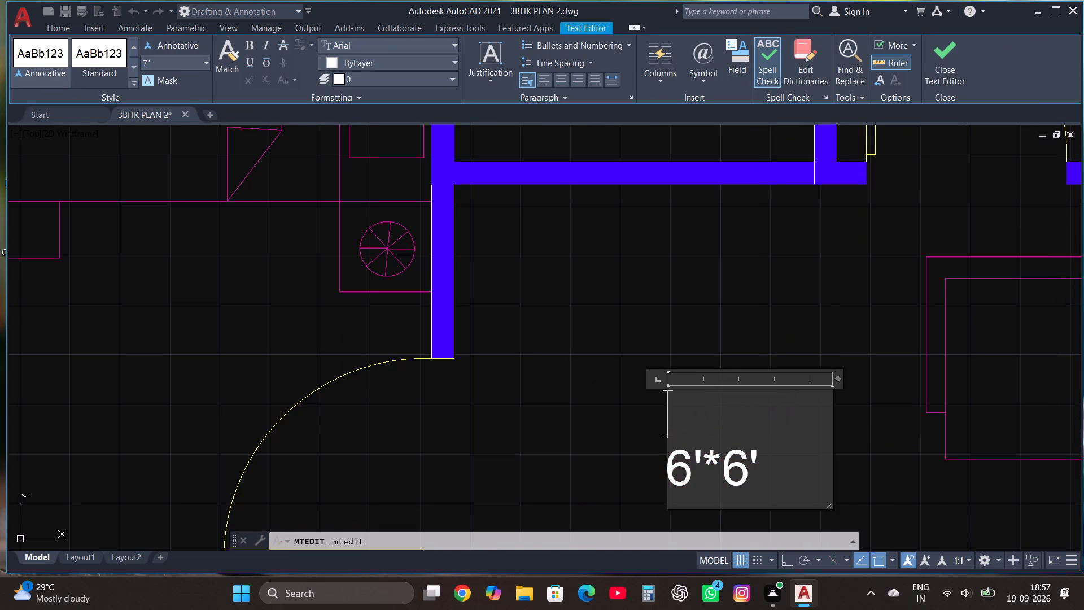
text(LIVING)
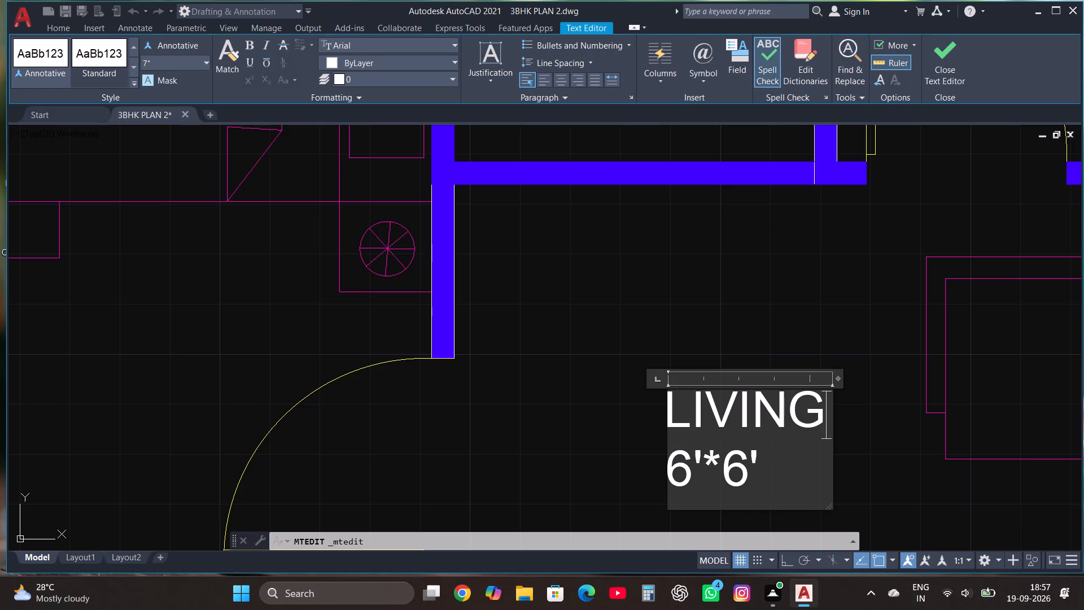
Change the size line of the living room's label to 16'*13'.
click(790, 467)
key(BackSpace)
key(BackSpace)
key(BackSpace)
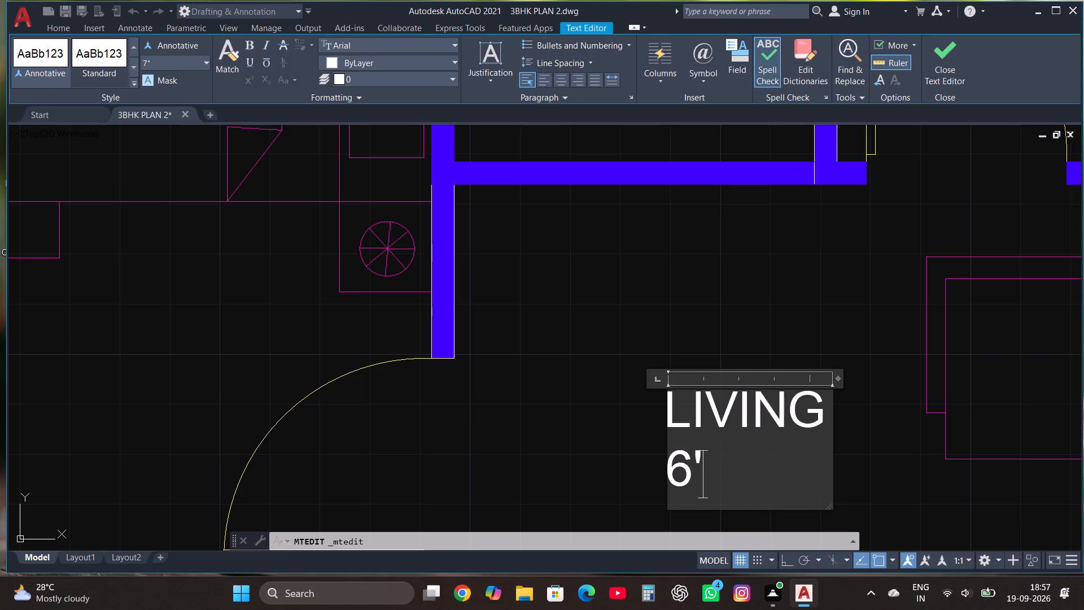
key(BackSpace)
key(BackSpace)
text(16')
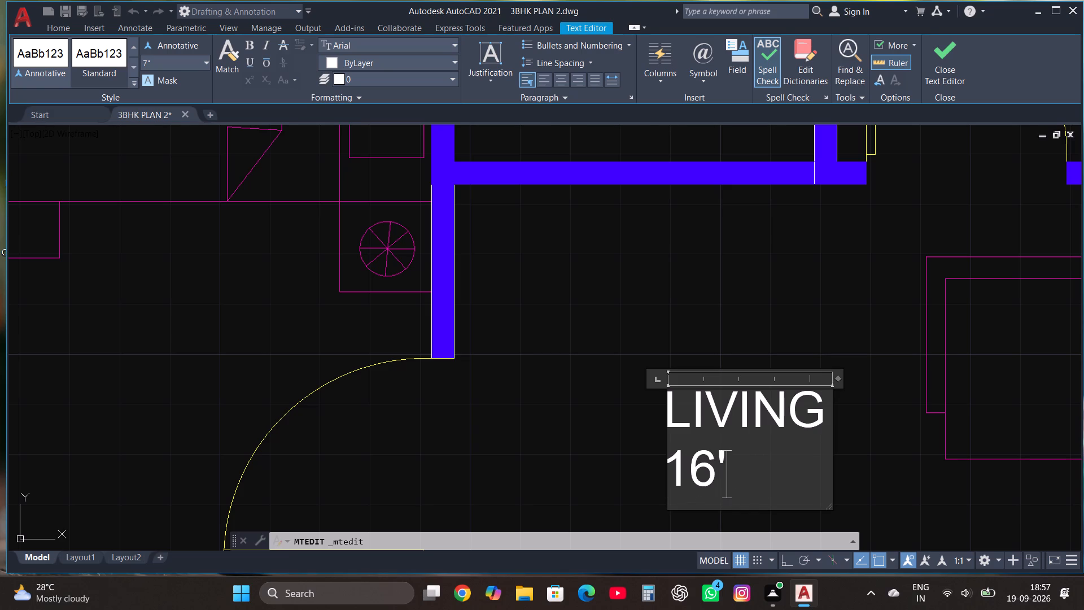
text(*13)
key(apostrophe)
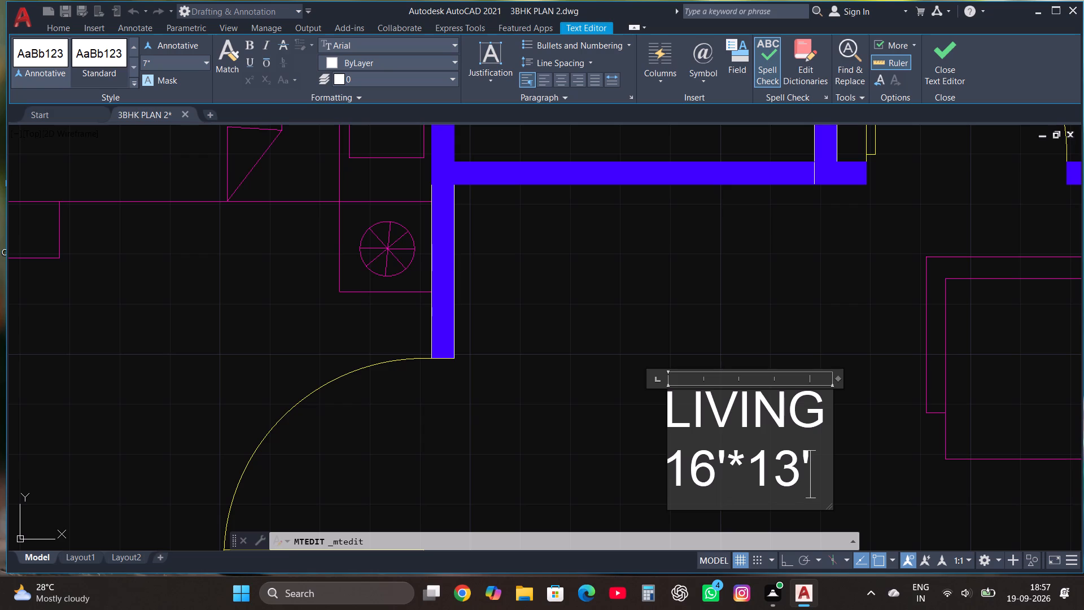
Finish editing the living room's label.
click(934, 51)
Replace the word BATH with KITCHEN in the label inside the kitchen counter outline.
scroll(704, 178, down, 1)
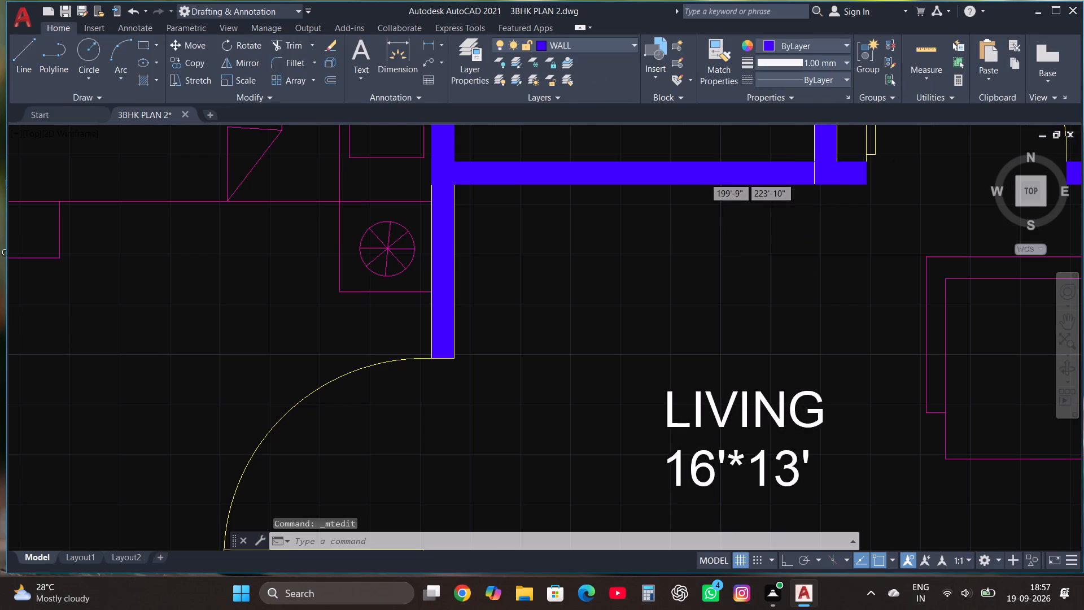
scroll(704, 178, down, 2)
scroll(576, 389, up, 1)
click(579, 380)
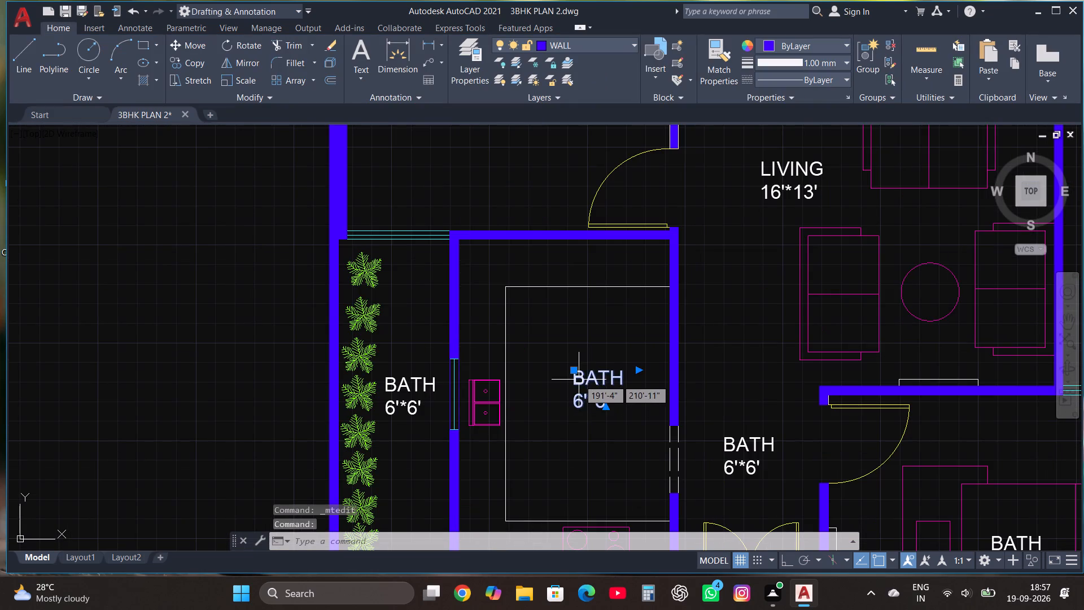
right_click(579, 380)
right_click(579, 380)
click(655, 237)
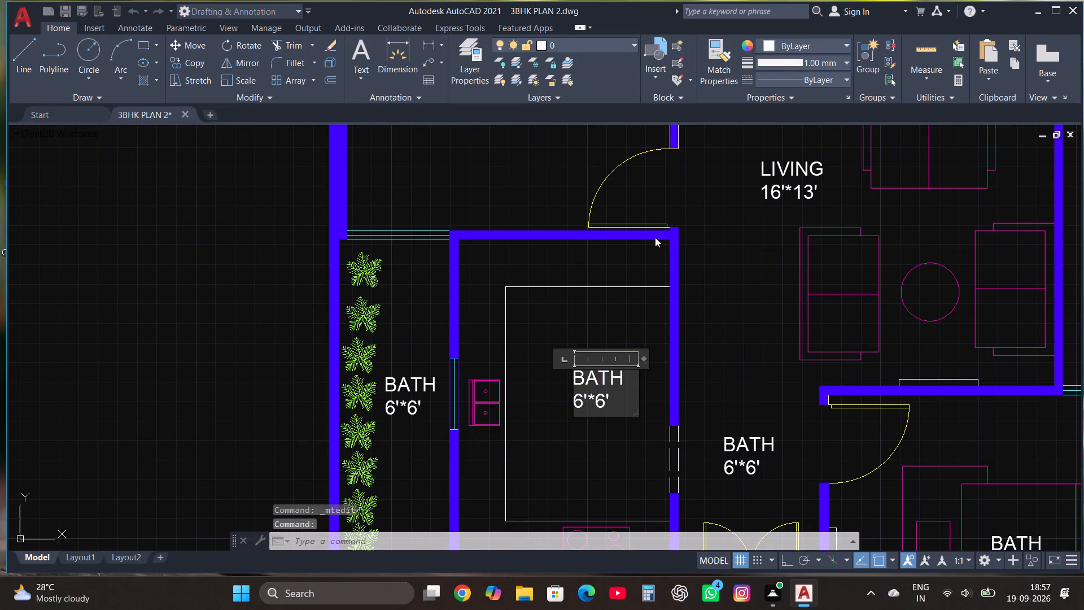
click(631, 377)
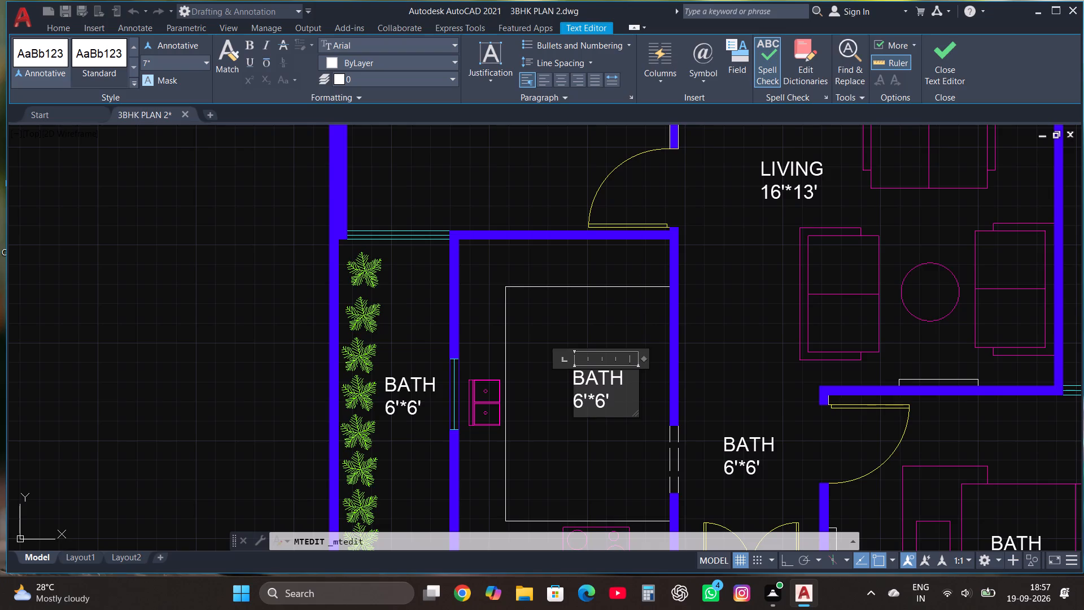
key(BackSpace)
key(BackSpace)
key(BackSpace)
key(BackSpace)
text(KITCHEN)
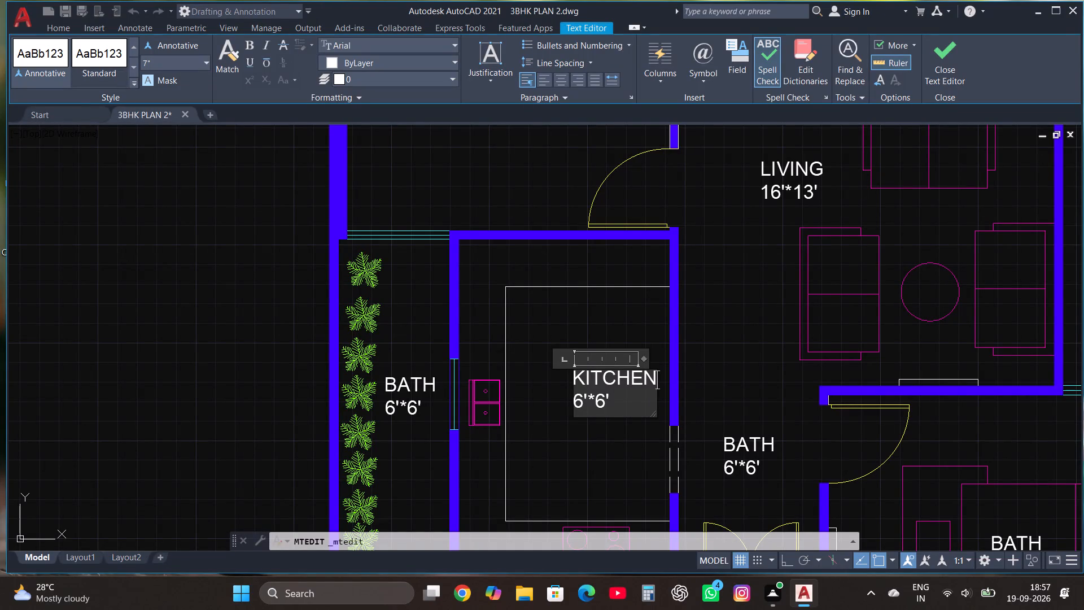
Change the size line of the kitchen's label to 9'*14' and finish editing it.
click(629, 404)
key(BackSpace)
key(BackSpace)
key(BackSpace)
key(BackSpace)
key(BackSpace)
text(9')
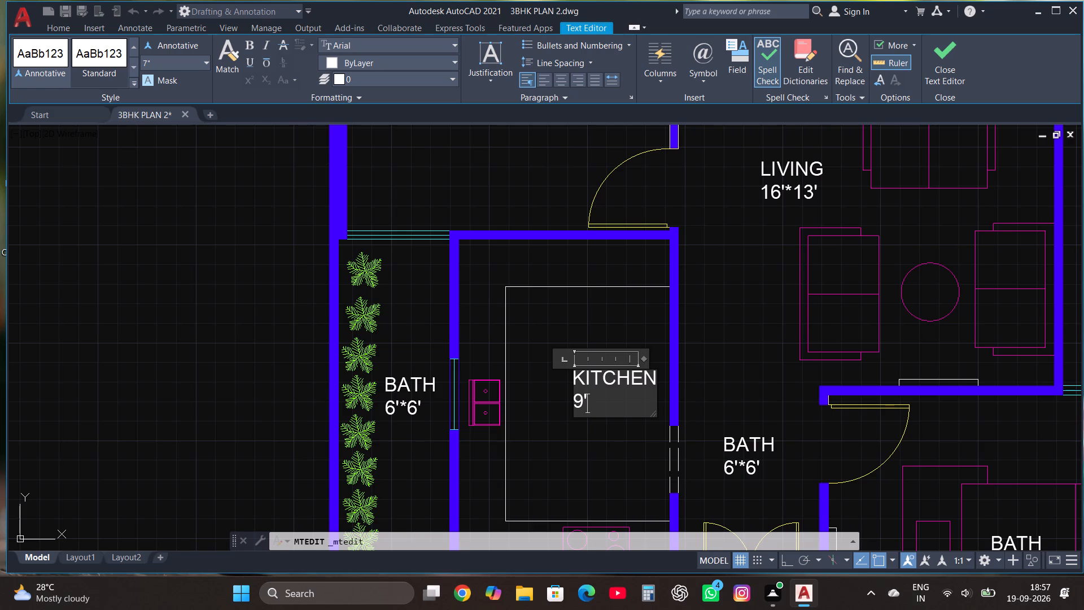
key(asterisk)
text(14')
click(942, 56)
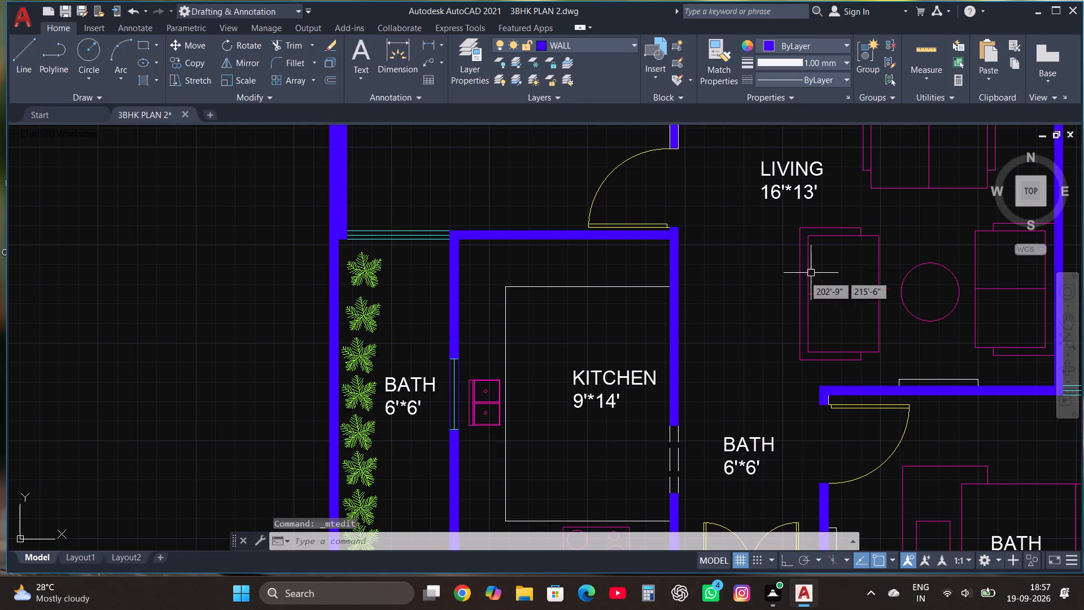
Replace the whole BATH label in the planted strip west of the kitchen with OPEN TO SKY and finish editing it.
scroll(757, 294, down, 1)
scroll(572, 357, up, 1)
click(517, 347)
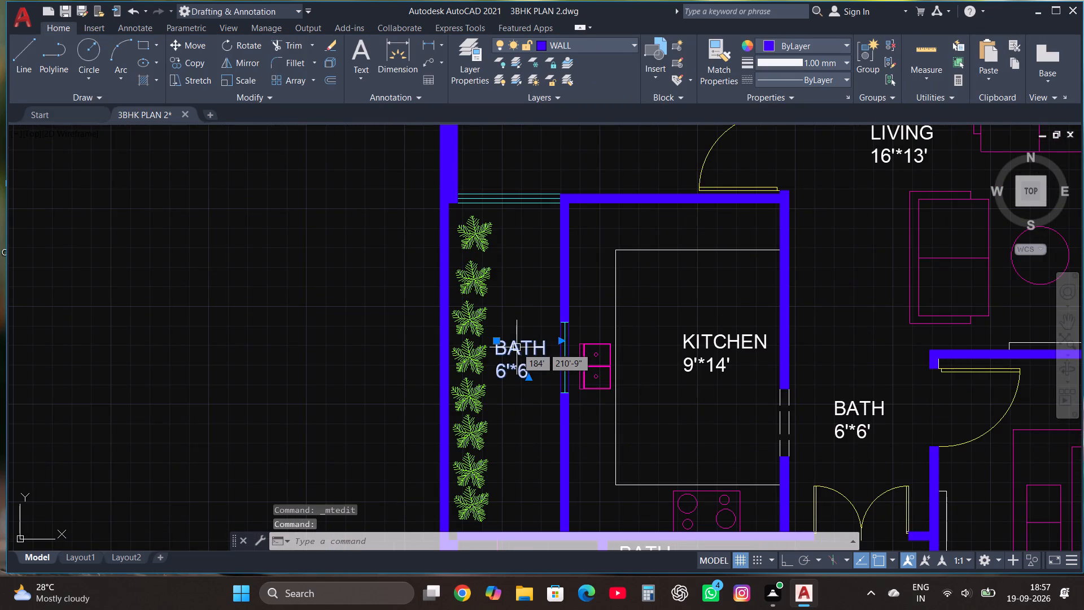
right_click(517, 347)
click(587, 238)
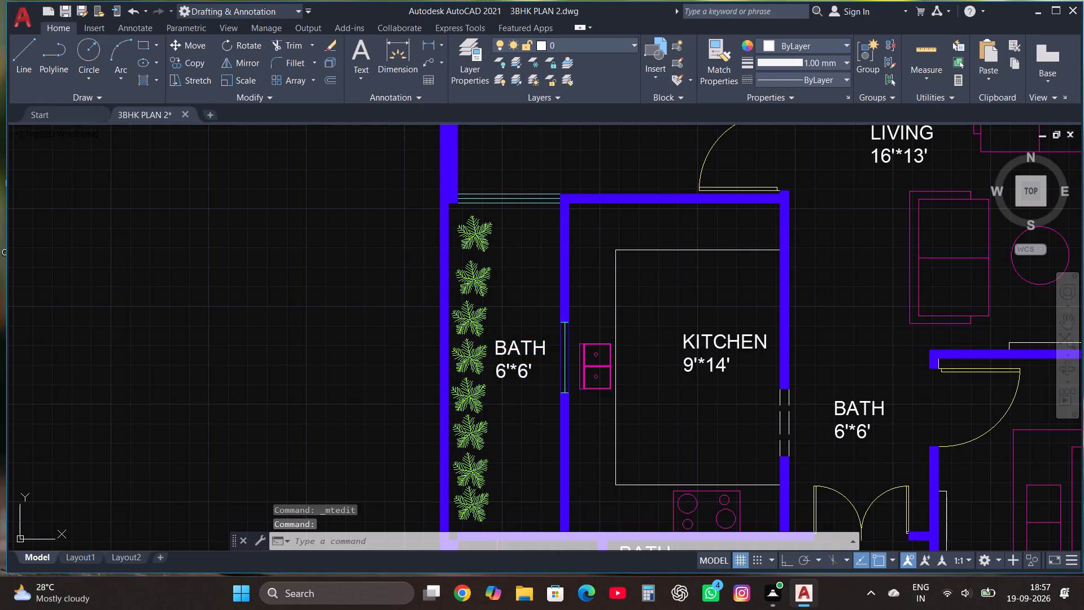
click(543, 370)
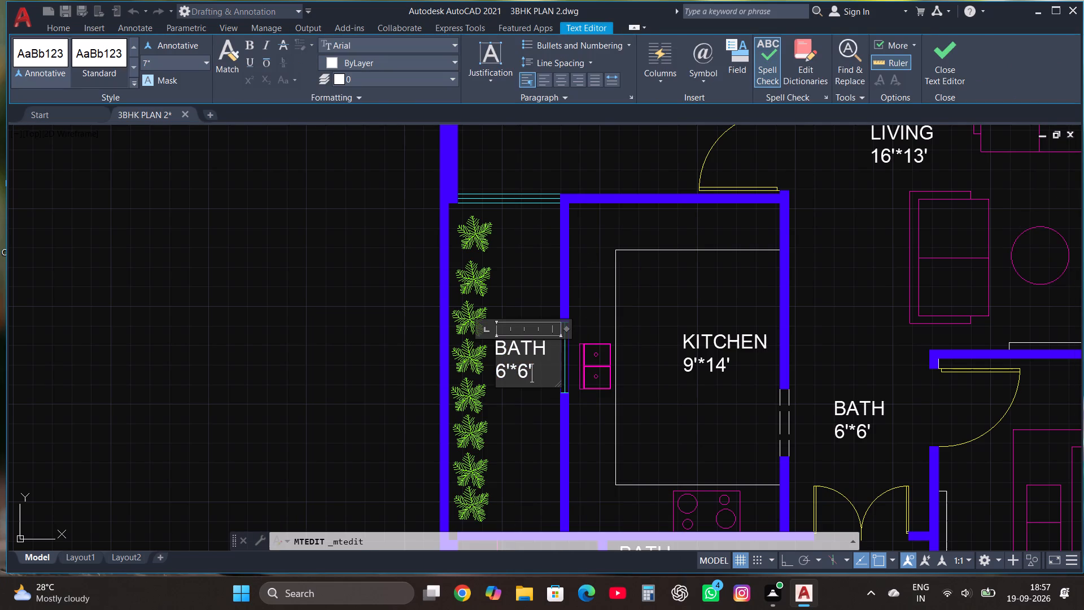
key(BackSpace)
key(BackSpace)
key(BackSpace)
key(BackSpace)
key(BackSpace)
key(BackSpace)
key(BackSpace)
key(BackSpace)
key(BackSpace)
key(BackSpace)
key(BackSpace)
key(BackSpace)
key(BackSpace)
key(BackSpace)
key(BackSpace)
key(BackSpace)
key(BackSpace)
text(OPEN TO SKY)
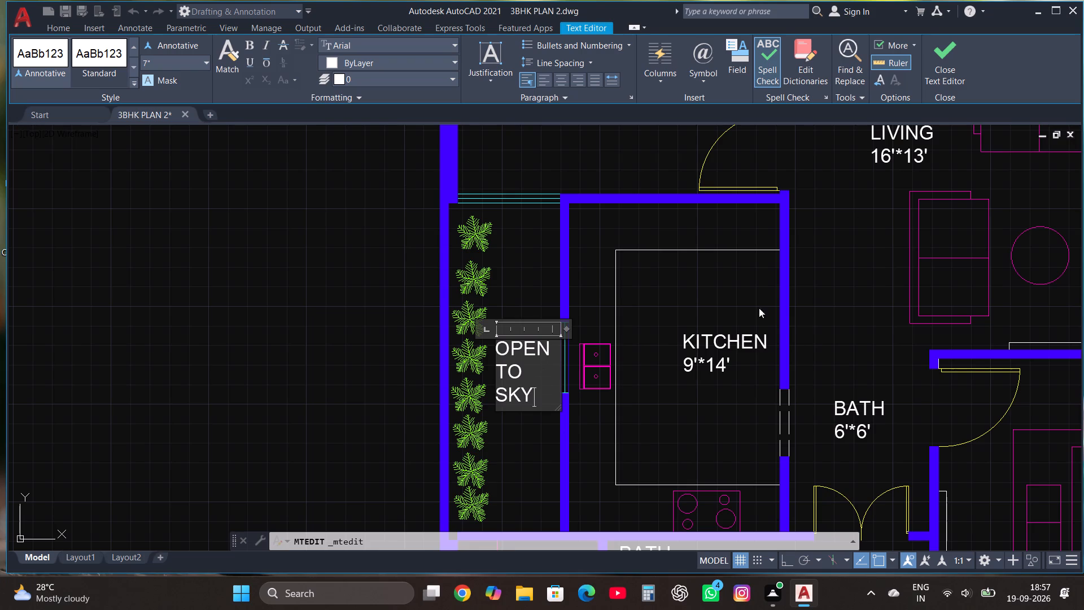
click(950, 45)
Replace the word BATH with PASSAGE in the label between the kitchen and the east bedroom door.
scroll(667, 243, down, 1)
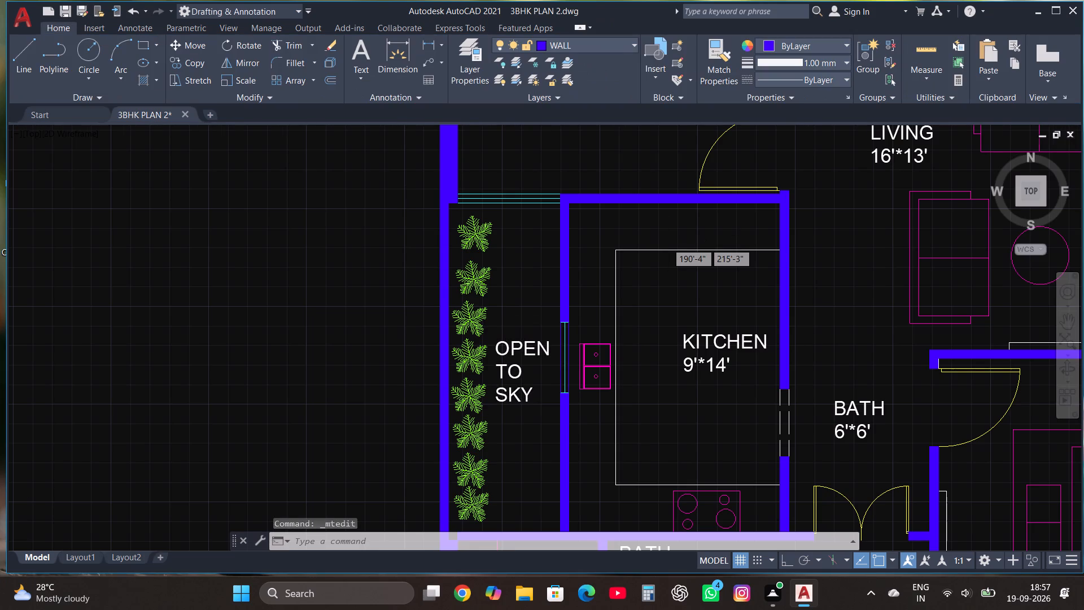
scroll(667, 243, down, 1)
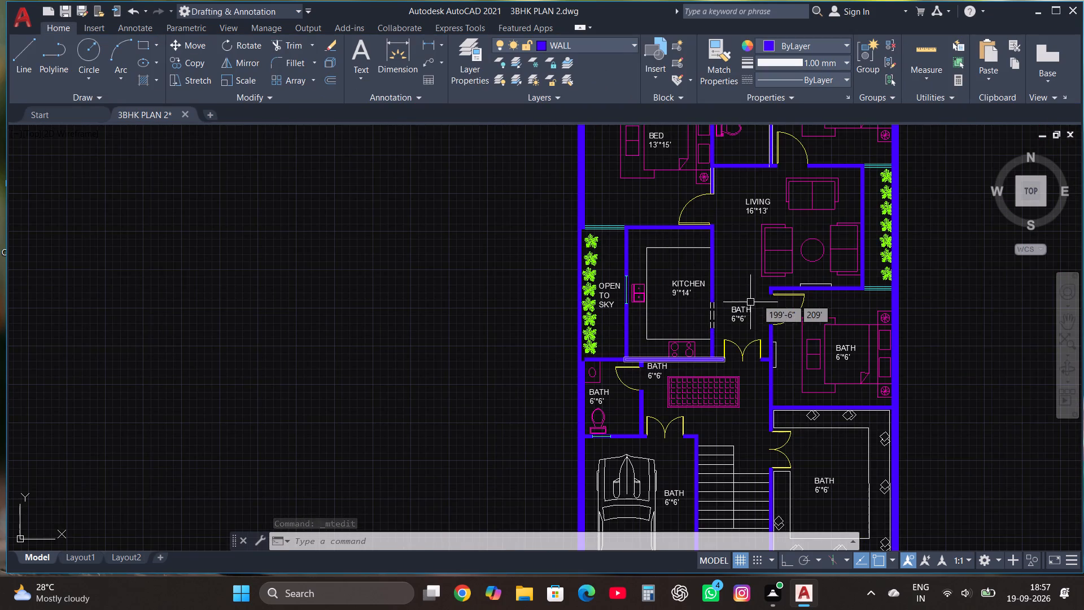
scroll(751, 309, up, 2)
click(707, 315)
right_click(707, 315)
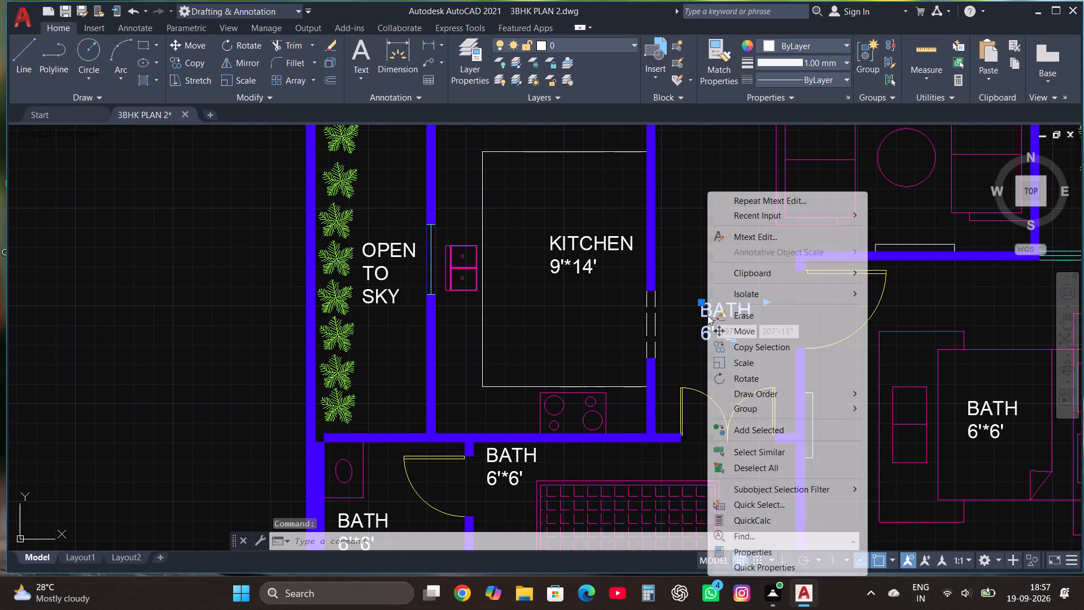
click(771, 236)
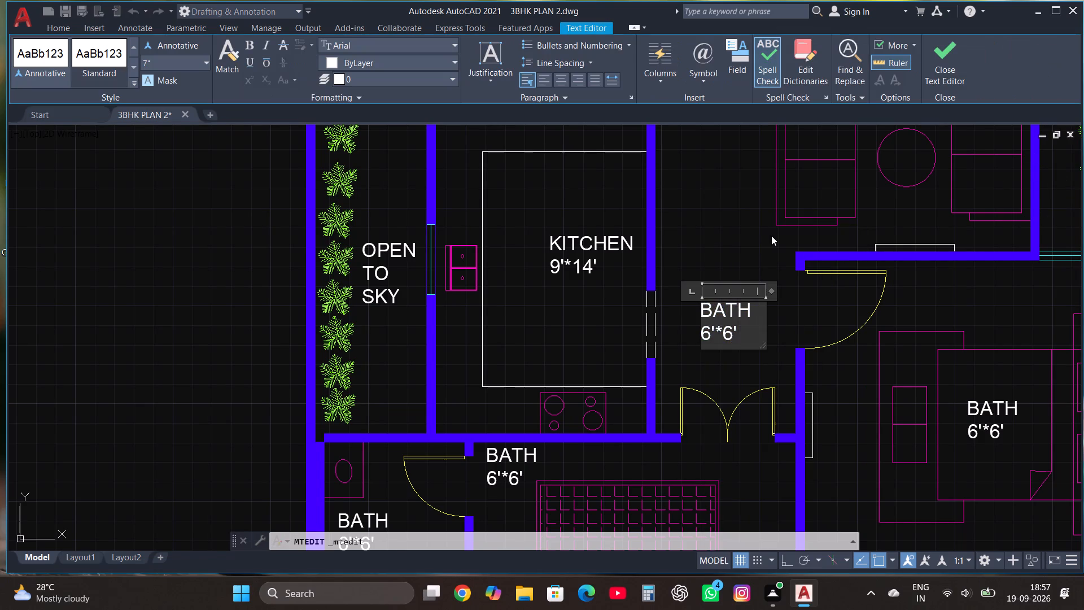
click(762, 316)
key(BackSpace)
key(BackSpace)
key(BackSpace)
key(BackSpace)
key(BackSpace)
text(PASSA)
text(GE)
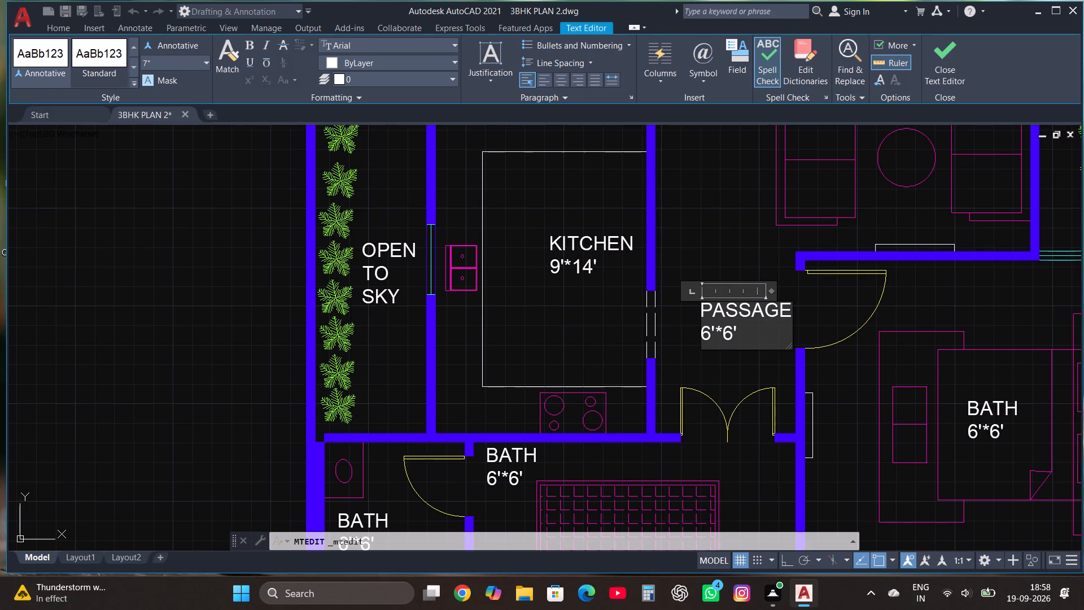
Change the size line of the passage's label to 6' WIDE and finish editing it.
click(750, 338)
key(BackSpace)
key(BackSpace)
key(BackSpace)
key(space)
text(WI)
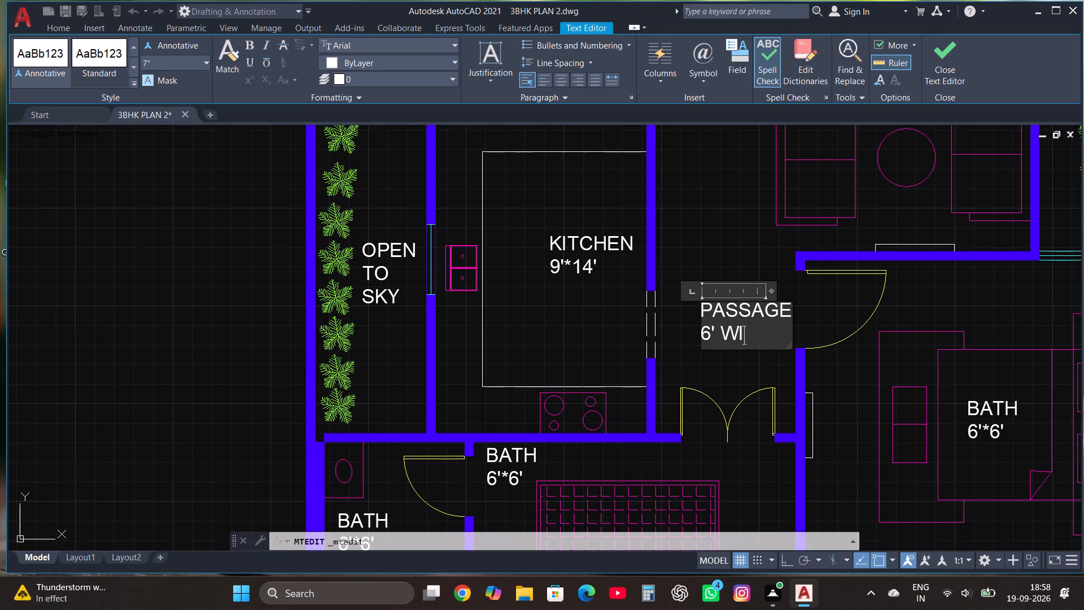
text(DE)
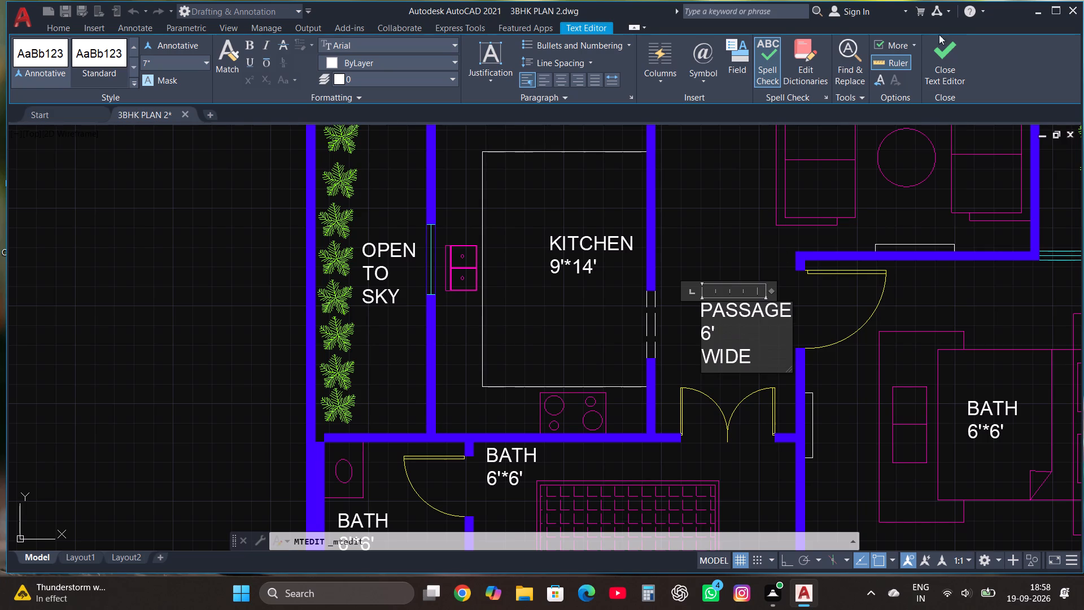
click(943, 56)
Replace the word BATH with BED in the label over the bed in the bedroom east of the passage.
scroll(692, 264, down, 2)
scroll(798, 316, up, 2)
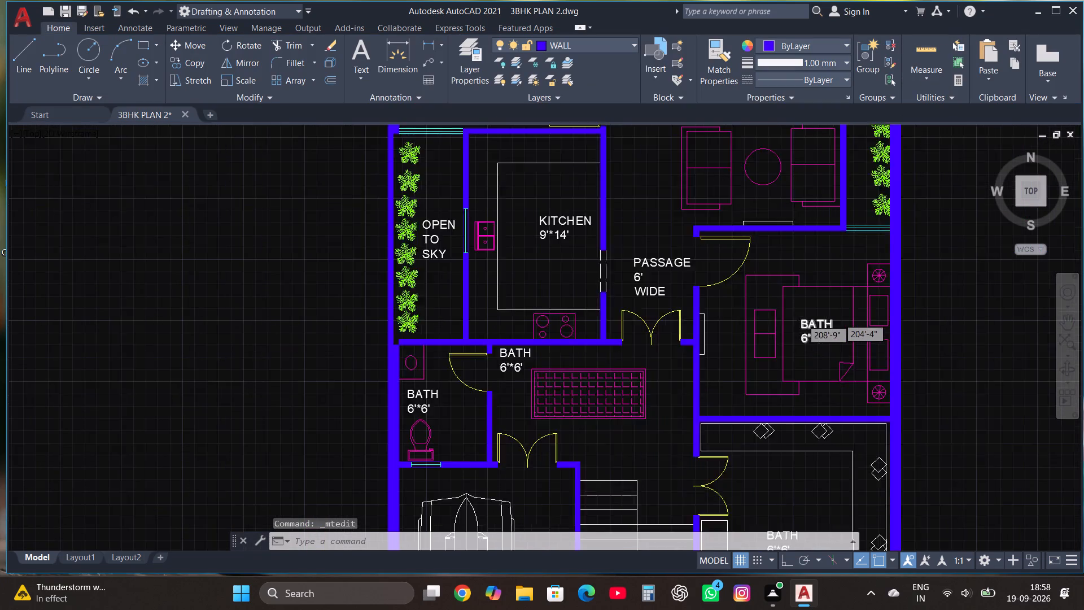
click(811, 328)
right_click(811, 328)
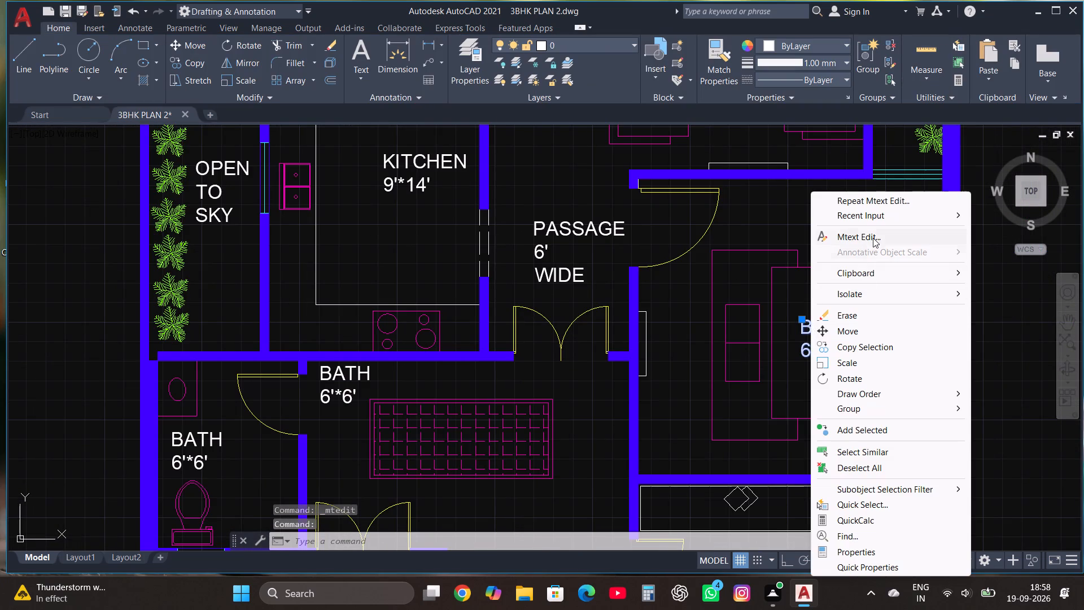
click(873, 237)
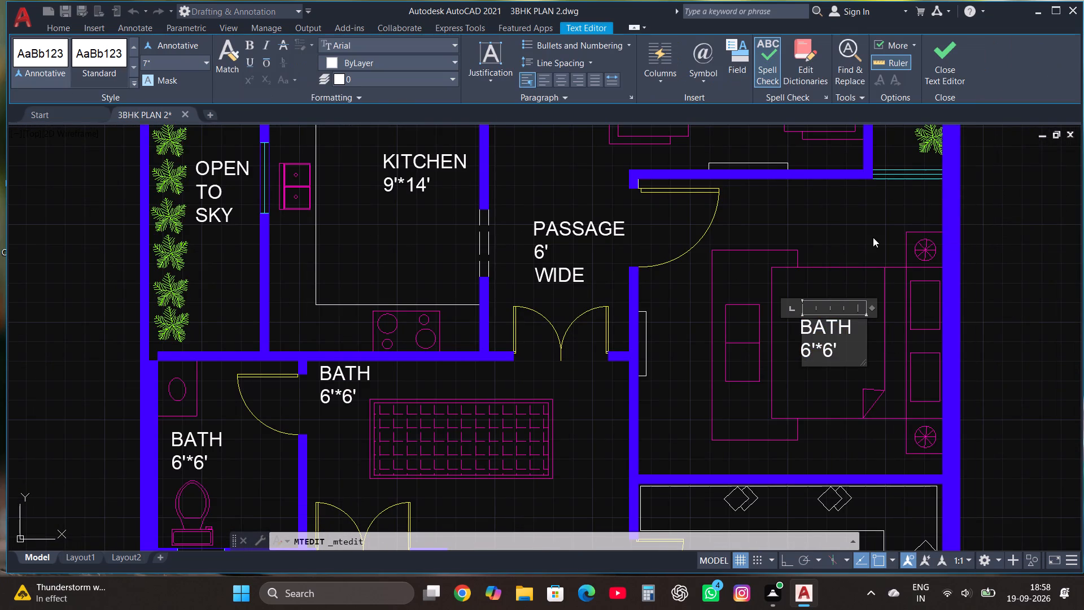
click(858, 326)
key(BackSpace)
key(BackSpace)
key(BackSpace)
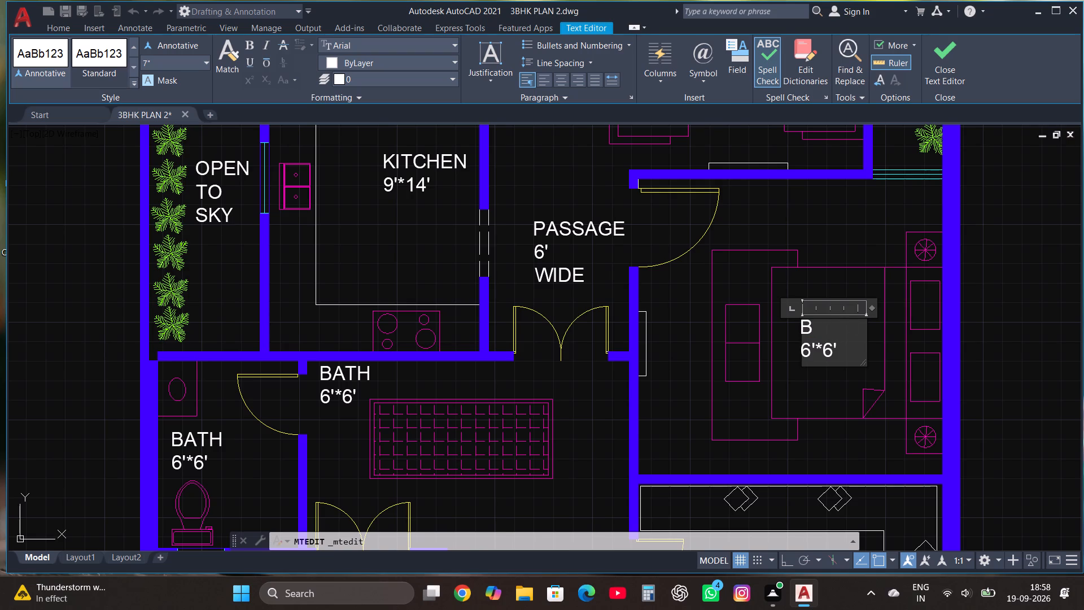
key(e)
key(d)
Change the size line of the east bedroom's label to 13'*12' and finish editing it.
click(860, 343)
key(BackSpace)
key(BackSpace)
key(BackSpace)
key(BackSpace)
key(BackSpace)
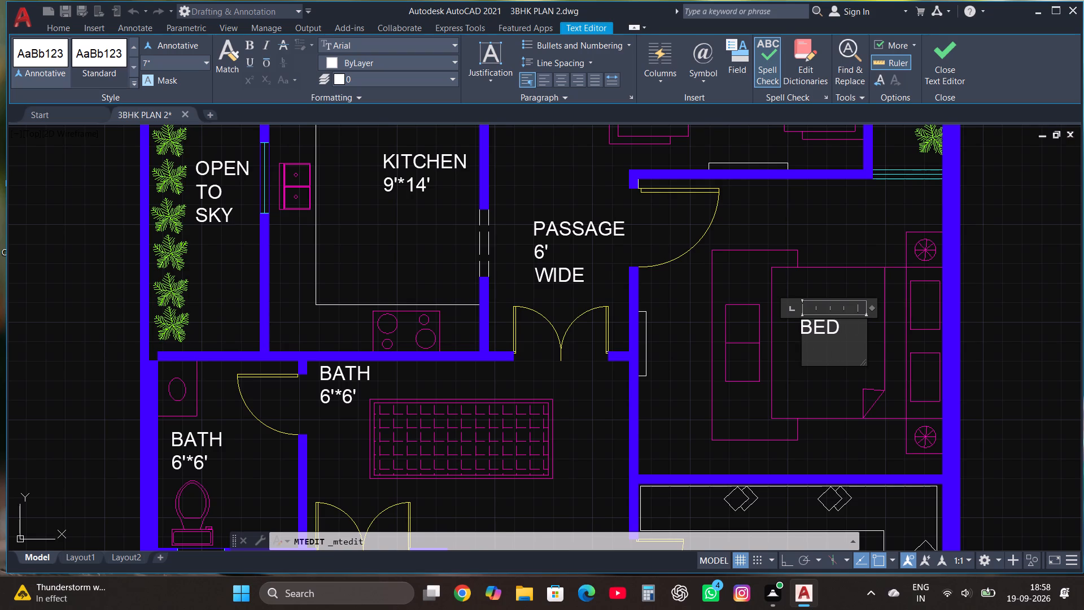
text(13')
text(*12')
click(936, 59)
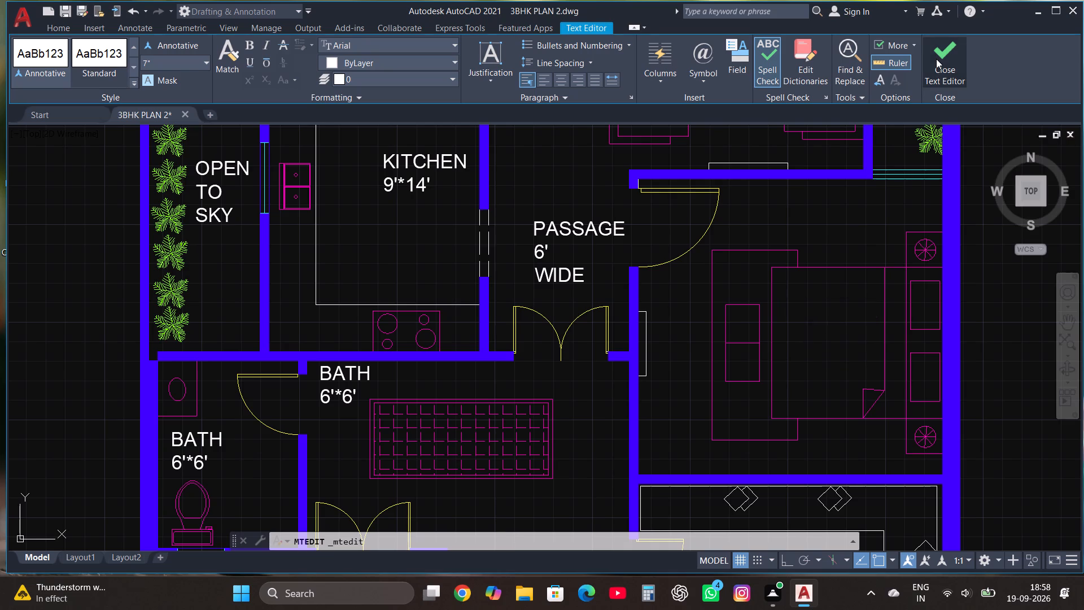
Change the size line of the label in the bathroom south of the open-to-sky area to 6'*8' and finish editing it.
scroll(775, 271, down, 2)
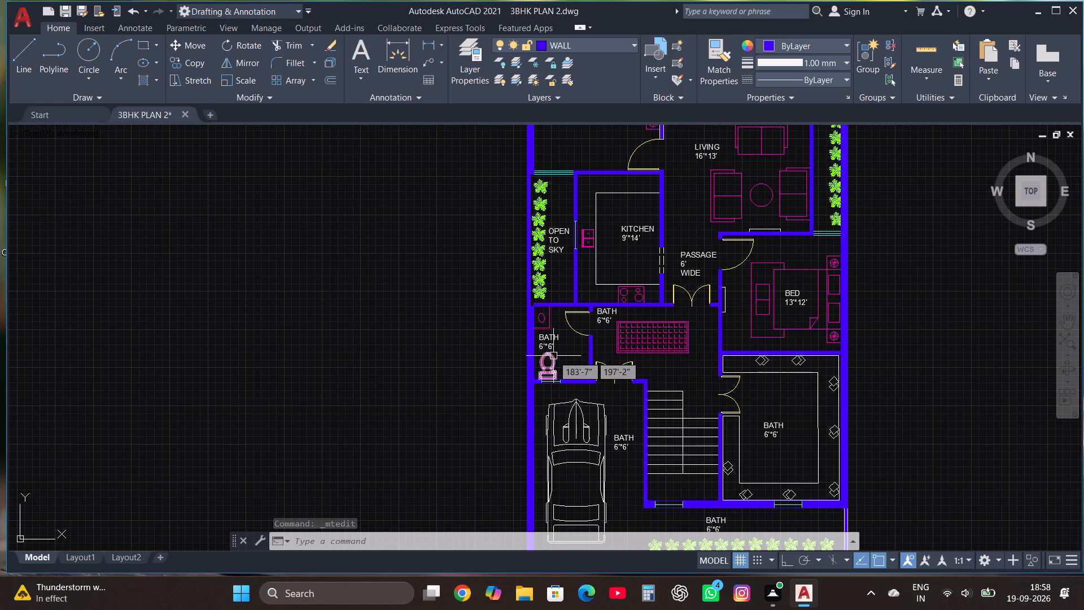
scroll(549, 348, up, 2)
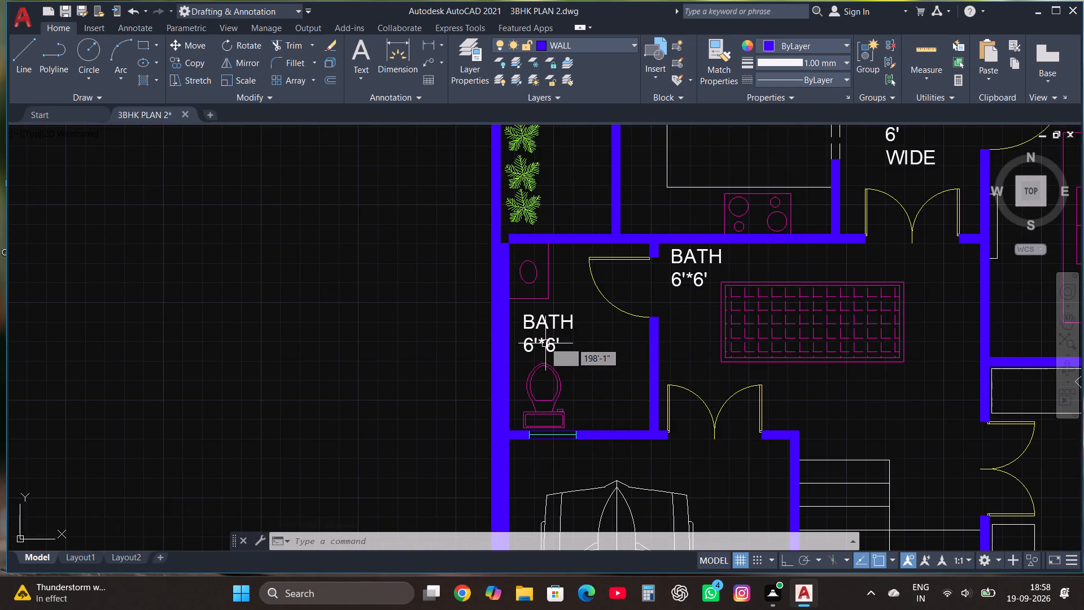
click(543, 334)
right_click(543, 334)
click(613, 238)
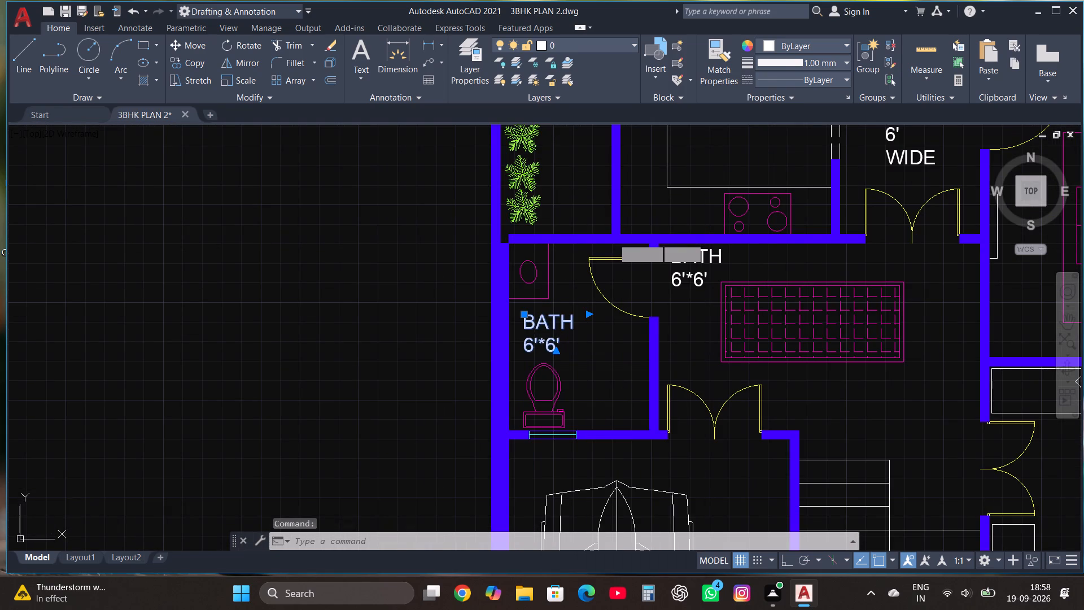
click(575, 348)
key(BackSpace)
key(BackSpace)
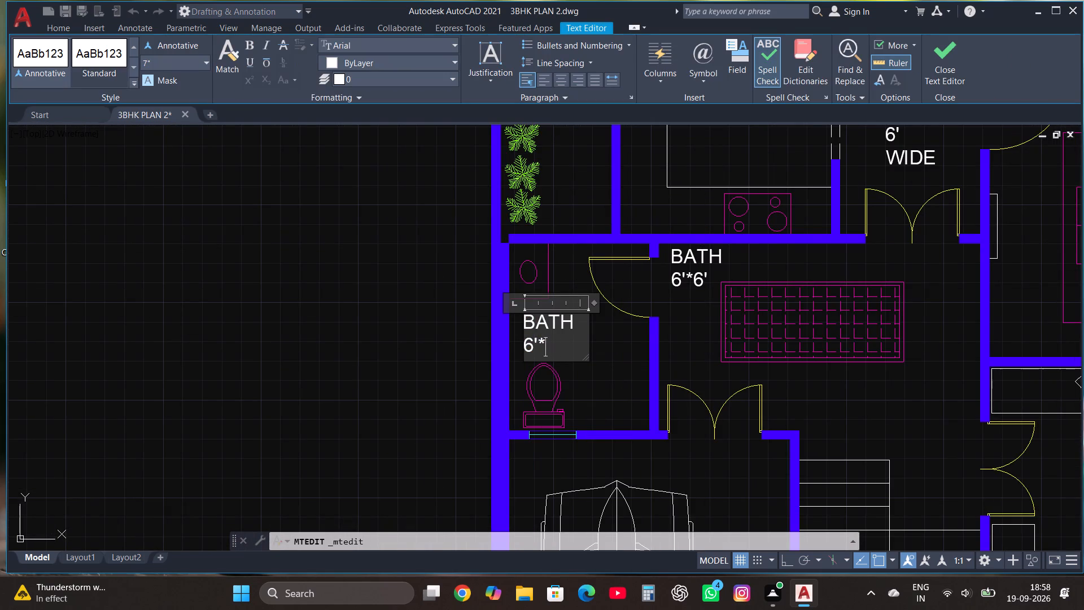
text(8')
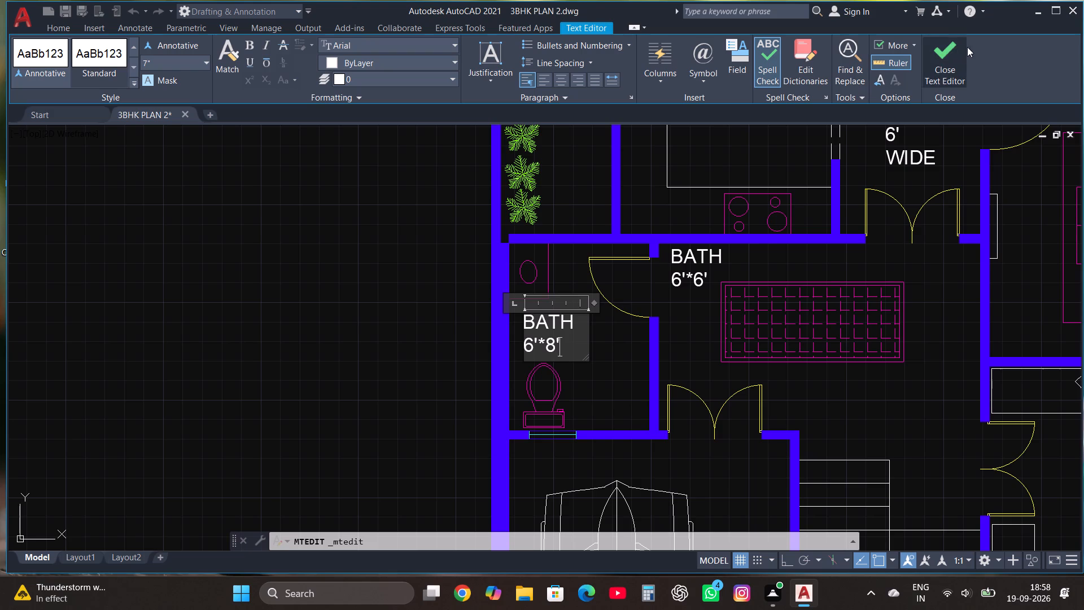
click(944, 52)
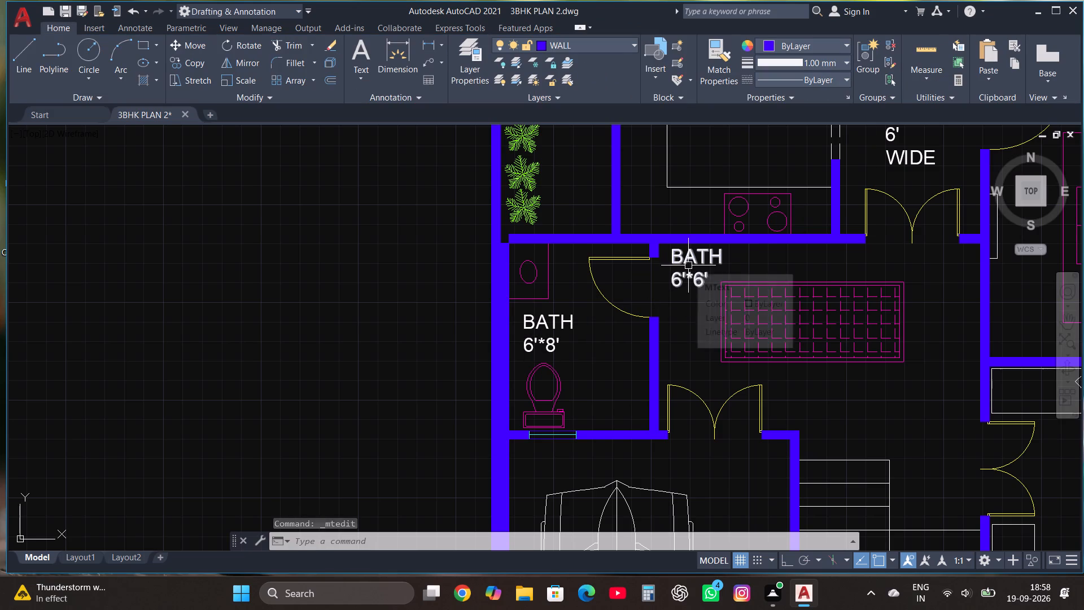
Replace the word BATH with FOYER in the label beside the rug, east of the 6'*8' bathroom.
click(688, 265)
right_click(688, 265)
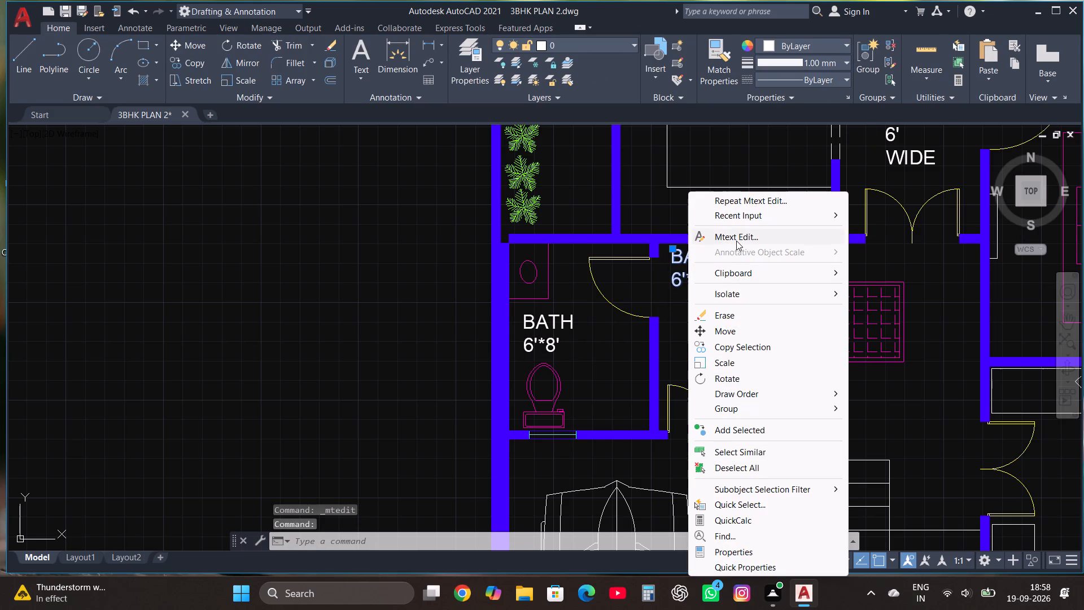
click(736, 241)
click(727, 269)
key(BackSpace)
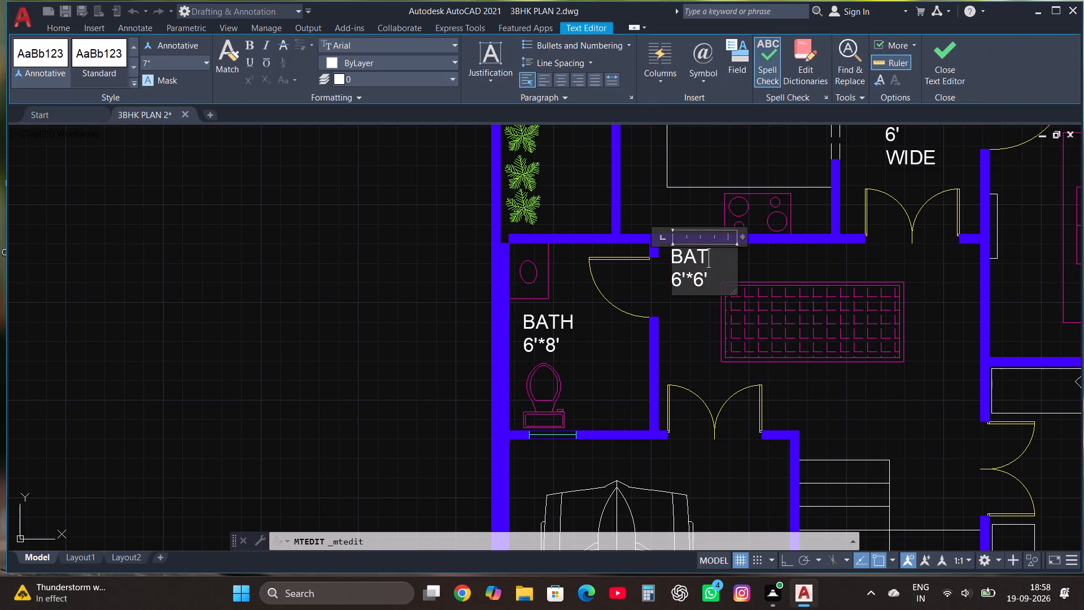
key(BackSpace)
key(BackSpace)
key(BackSpace)
text(PORC)
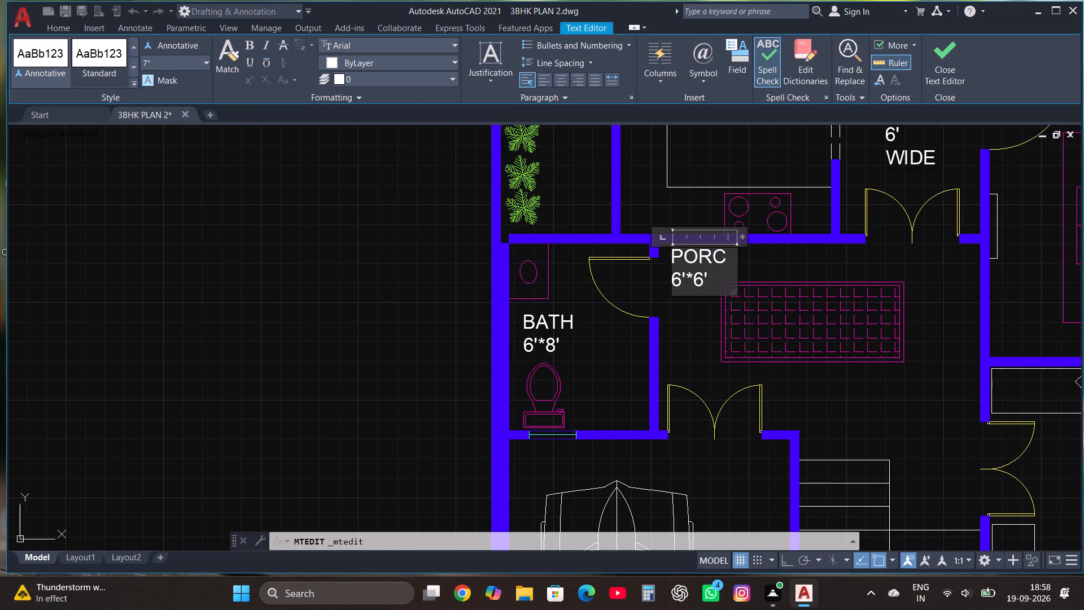
key(BackSpace)
key(BackSpace)
key(BackSpace)
key(BackSpace)
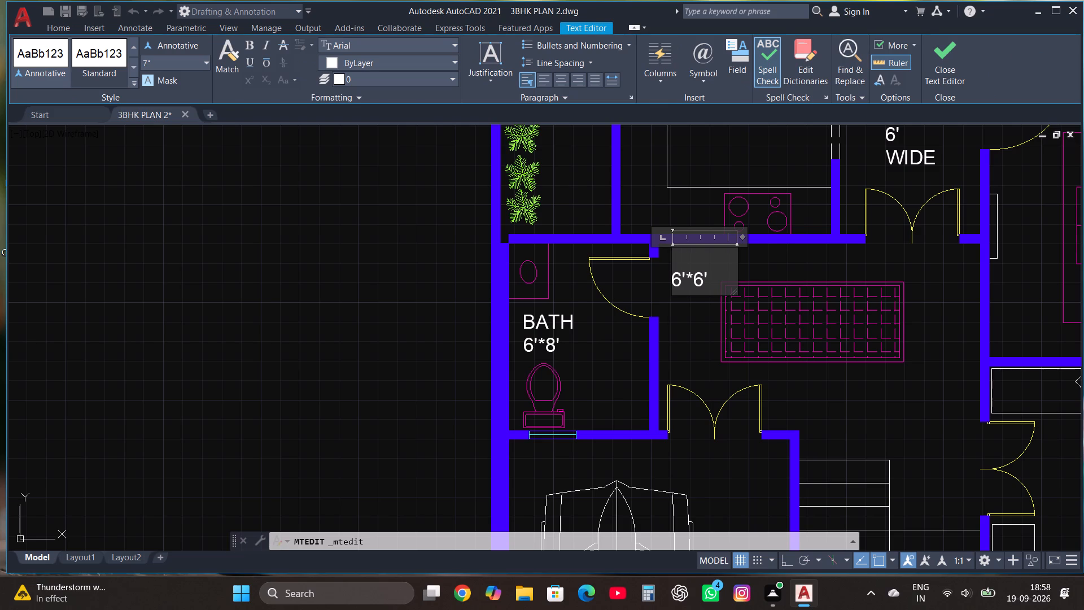
text(FOYER)
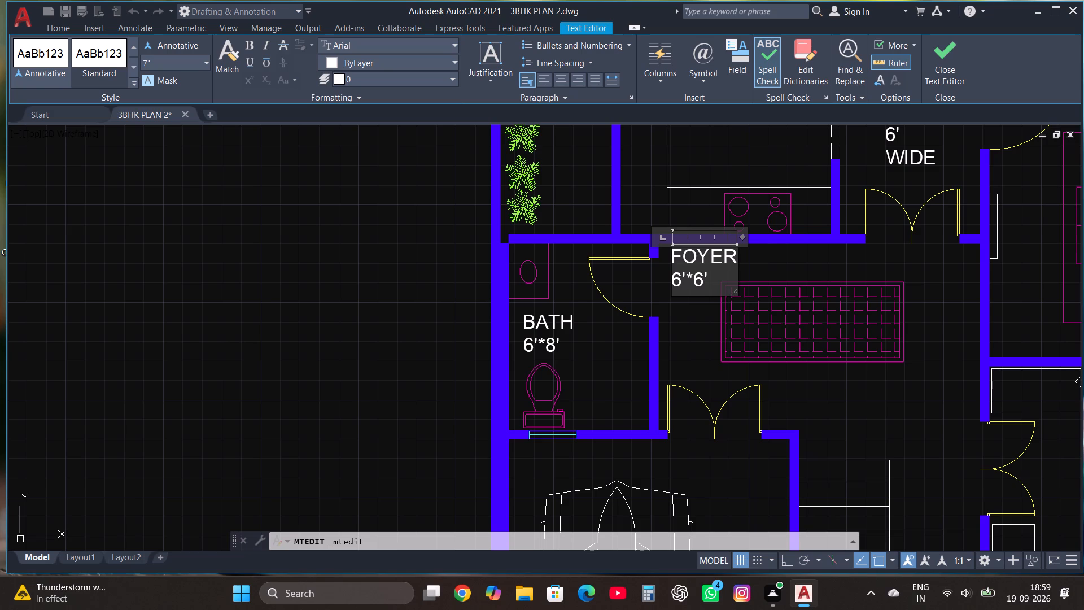
Change the size line of the foyer's label to 13'*8' and finish editing it.
click(719, 282)
key(BackSpace)
key(BackSpace)
key(BackSpace)
key(BackSpace)
key(BackSpace)
text(13')
key(asterisk)
key(8)
key(apostrophe)
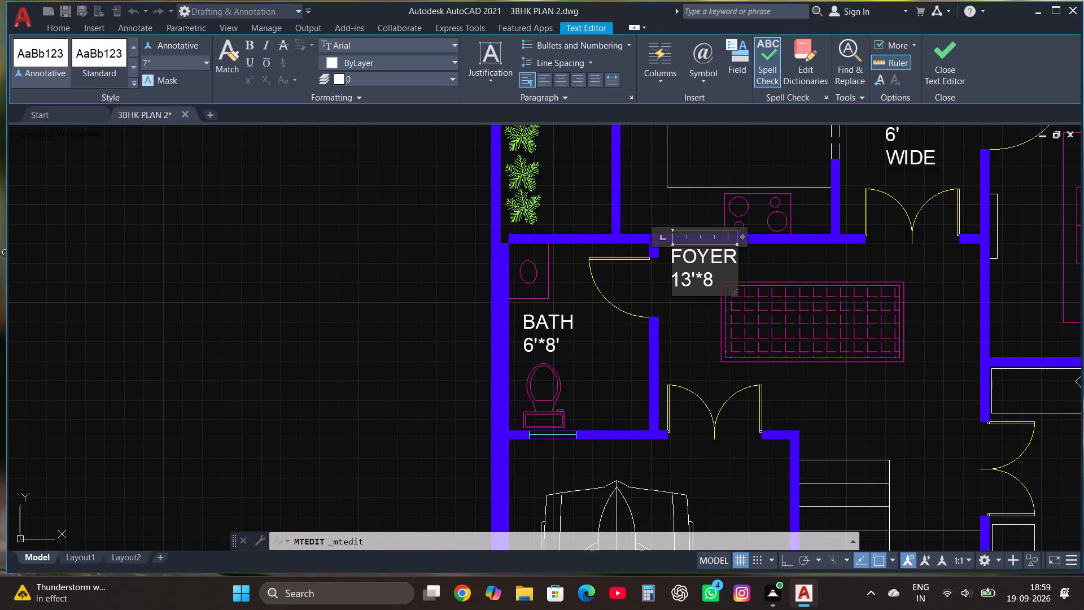
click(934, 40)
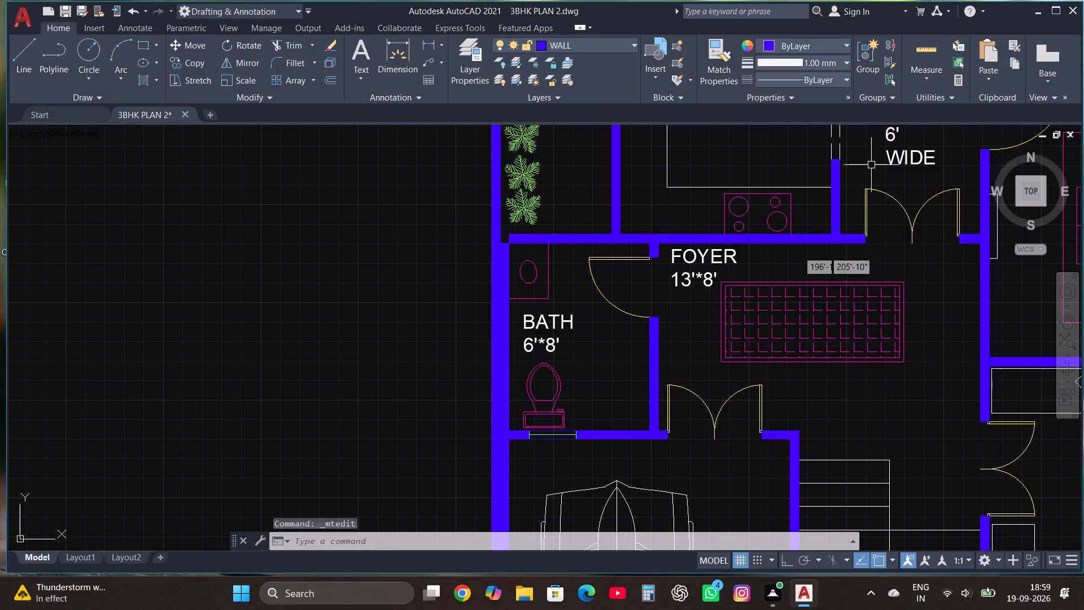
Replace the word BATH with MAJLIS in the label of the large seating room east of the staircase.
scroll(769, 277, down, 3)
scroll(890, 307, up, 1)
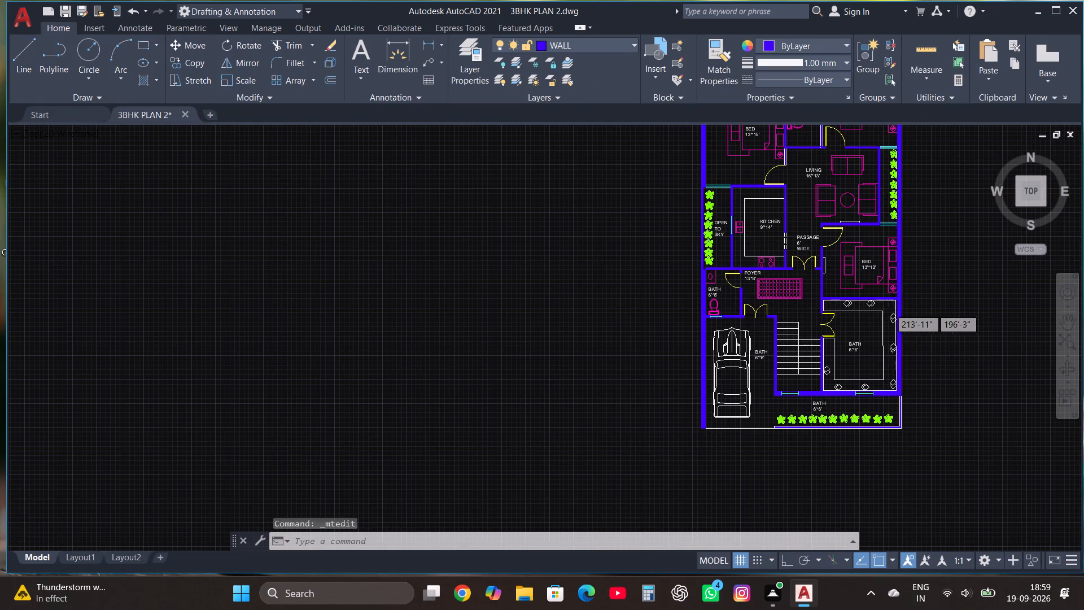
scroll(880, 329, up, 2)
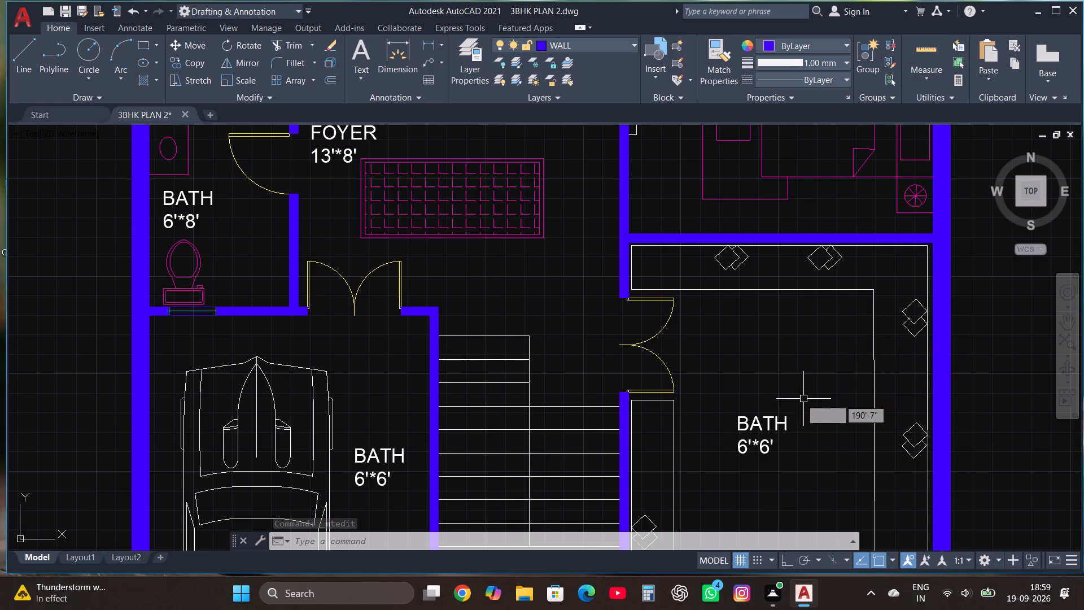
click(763, 431)
right_click(763, 431)
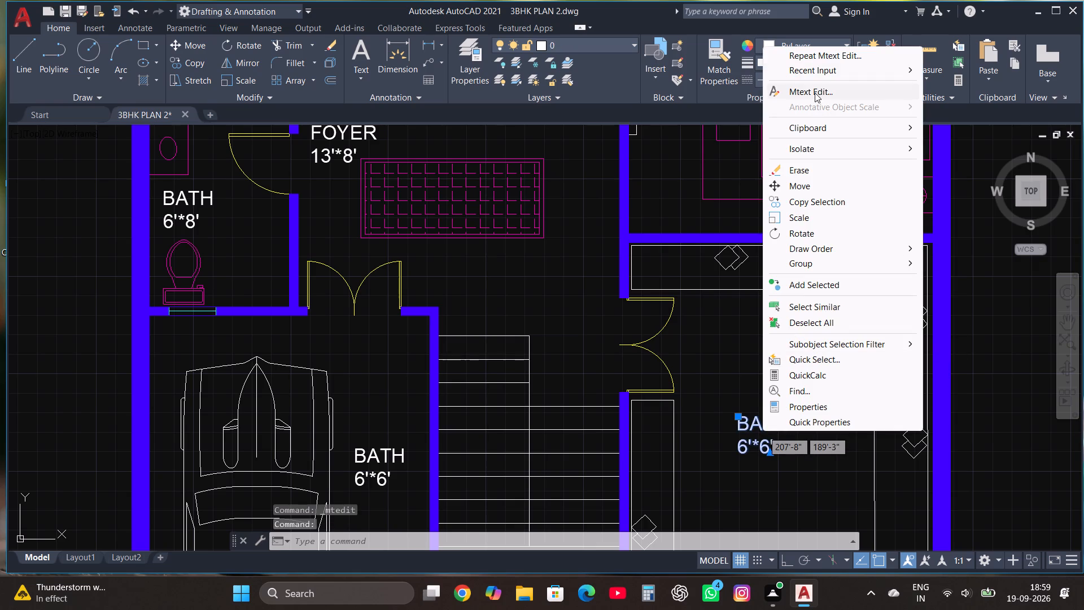
click(815, 93)
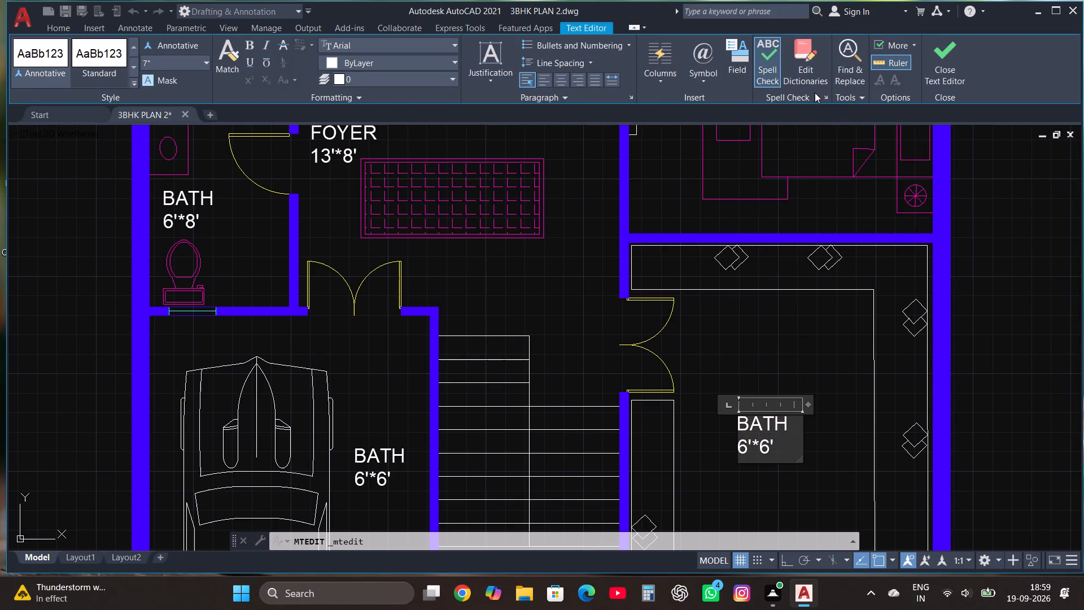
click(794, 433)
key(BackSpace)
key(BackSpace)
key(BackSpace)
key(BackSpace)
text(MAJLIS)
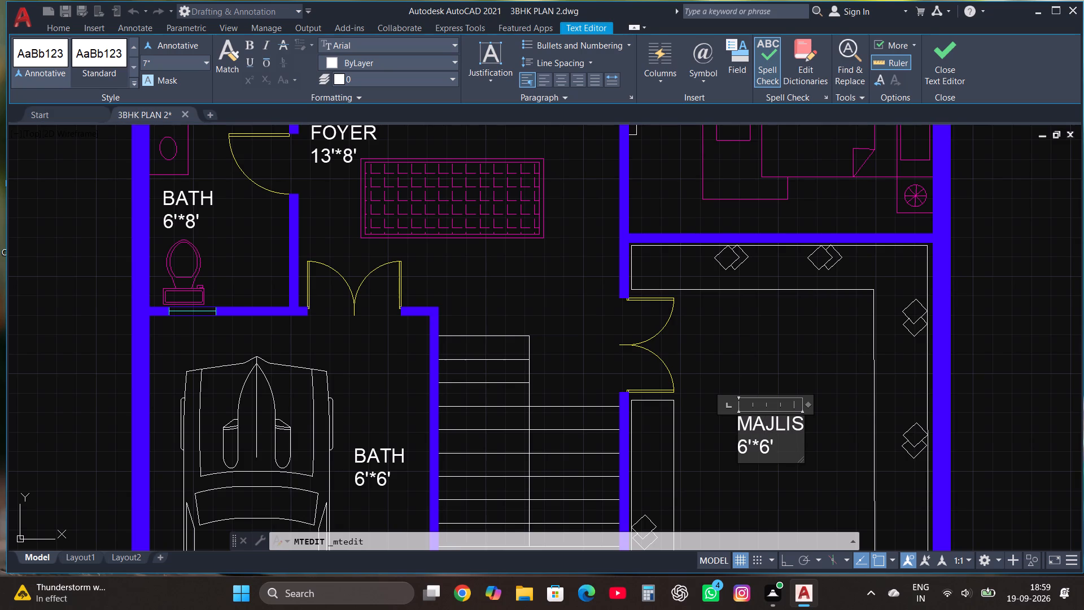
Change the size line of the majlis label to 13'*16' and finish editing it.
click(788, 439)
click(790, 453)
key(BackSpace)
key(BackSpace)
key(BackSpace)
key(BackSpace)
key(BackSpace)
text(13')
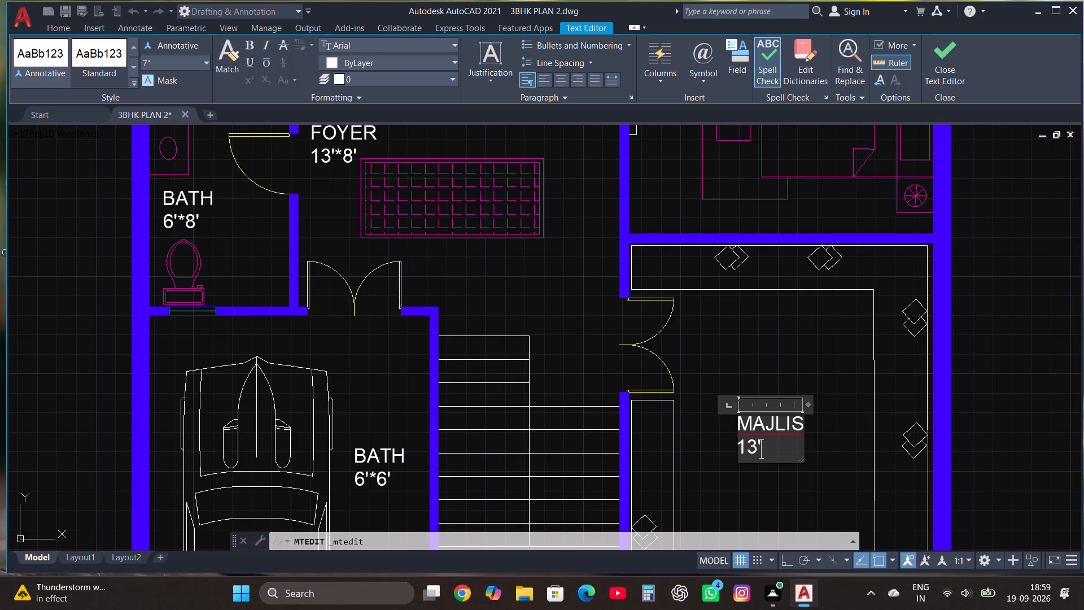
text(*16')
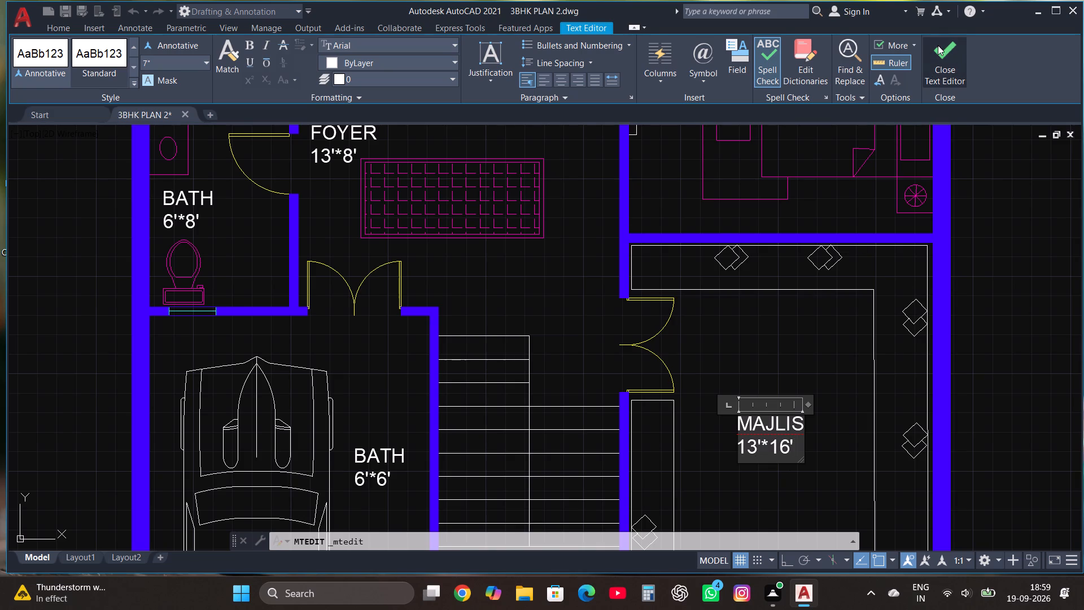
click(938, 45)
Replace the word BATH with FRONT LAWN in the label above the row of plants along the front boundary.
scroll(775, 291, down, 2)
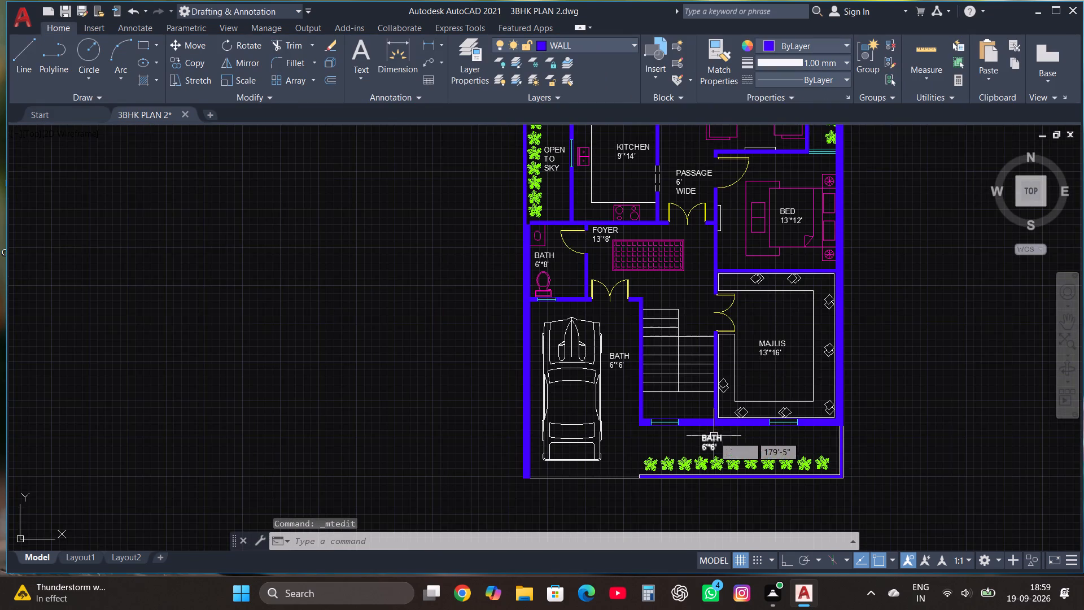
scroll(714, 436, up, 1)
double_click(714, 436)
right_click(714, 436)
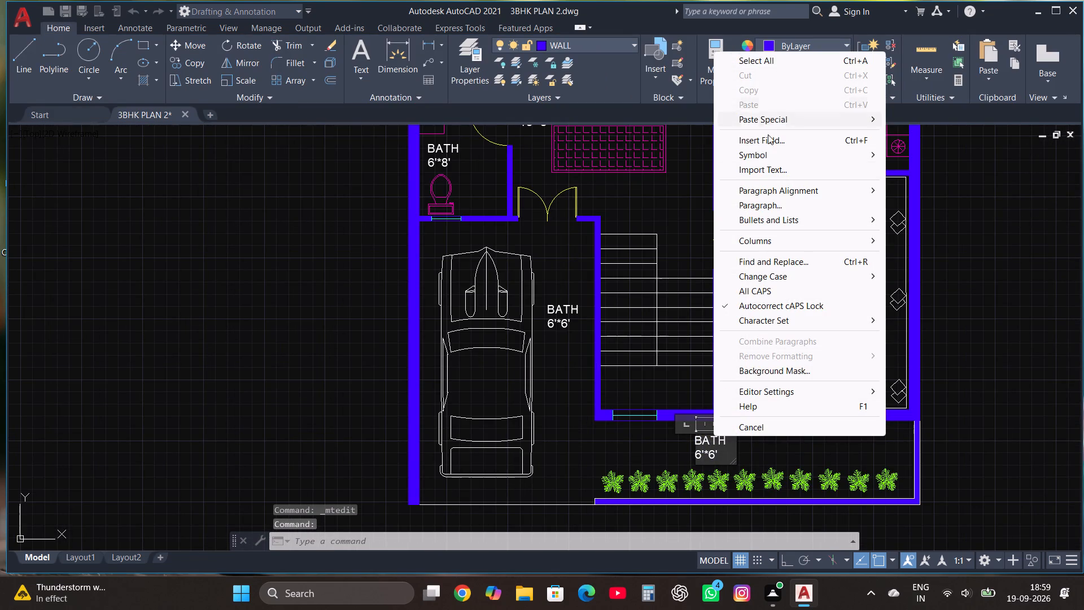
click(728, 442)
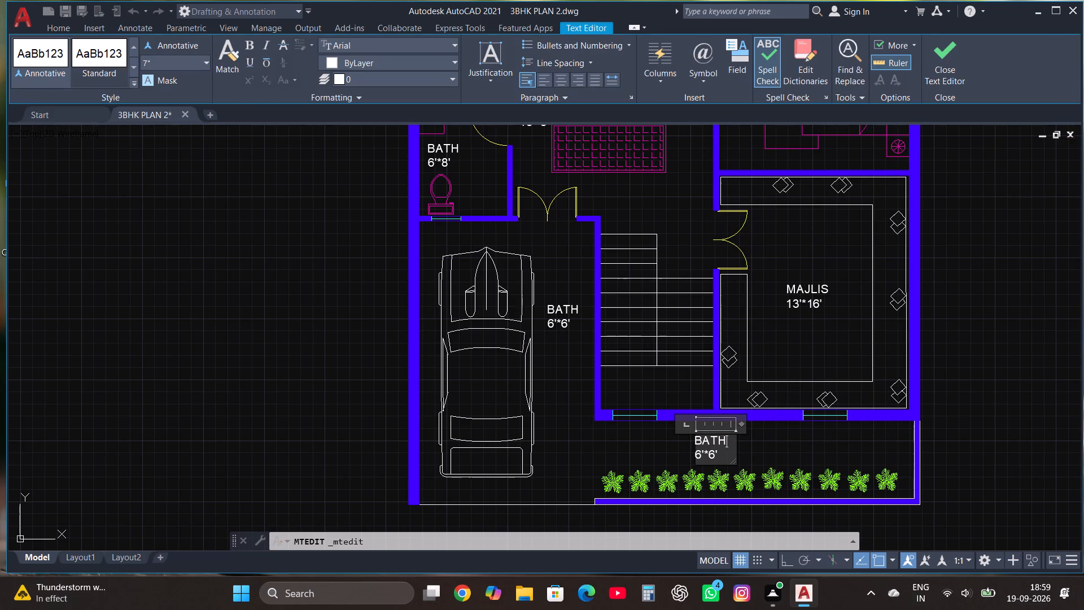
key(BackSpace)
key(BackSpace)
key(BackSpace)
key(BackSpace)
key(g)
key(BackSpace)
text(FRON)
text(T)
key(space)
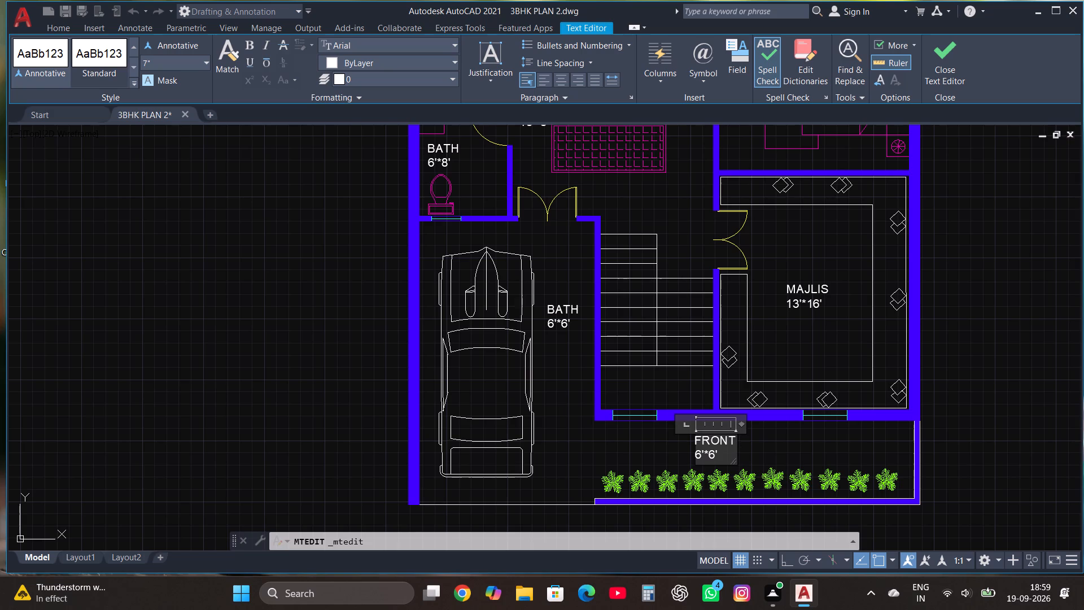
text(LAWN)
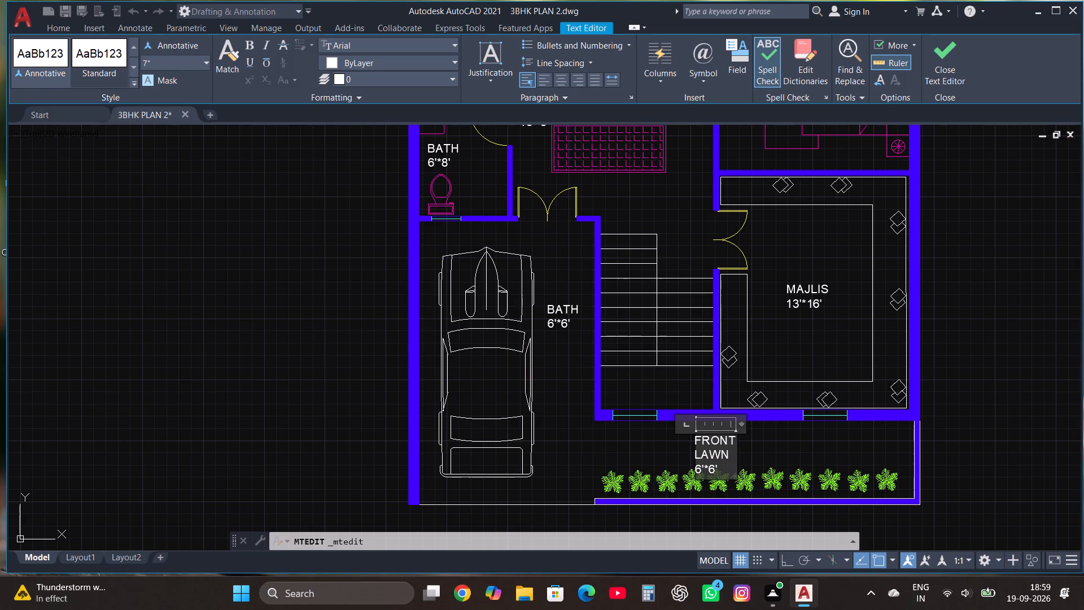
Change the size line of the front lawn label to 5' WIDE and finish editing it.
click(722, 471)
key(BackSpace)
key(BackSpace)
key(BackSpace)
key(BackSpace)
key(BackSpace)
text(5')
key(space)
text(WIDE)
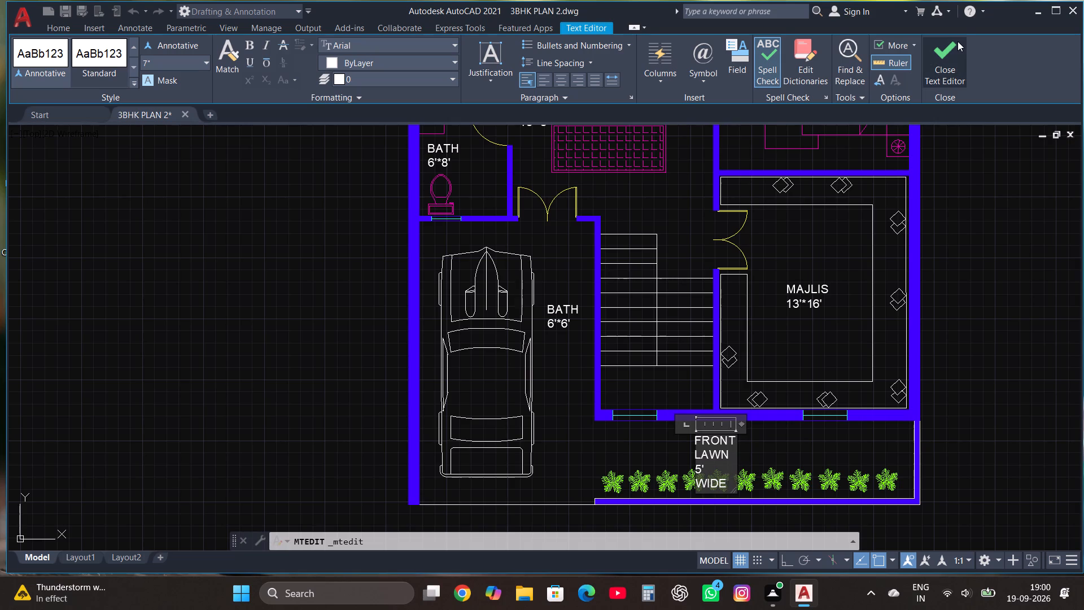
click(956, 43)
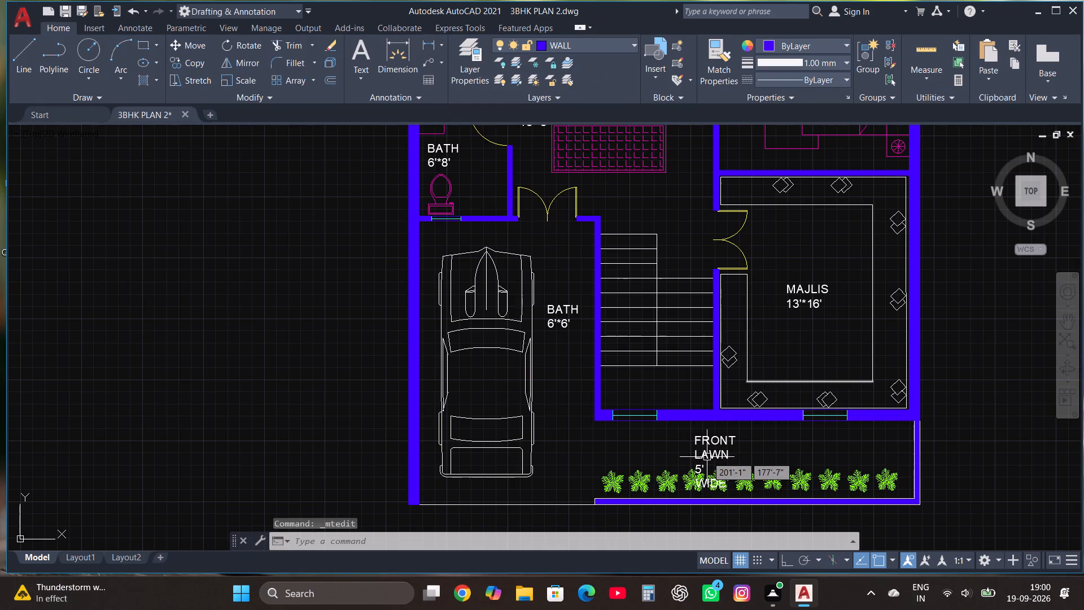
Rewrite the front lawn label as two lines, FRONTLAWN and 5'WIDE, and finish editing it.
click(707, 455)
right_click(707, 455)
click(769, 110)
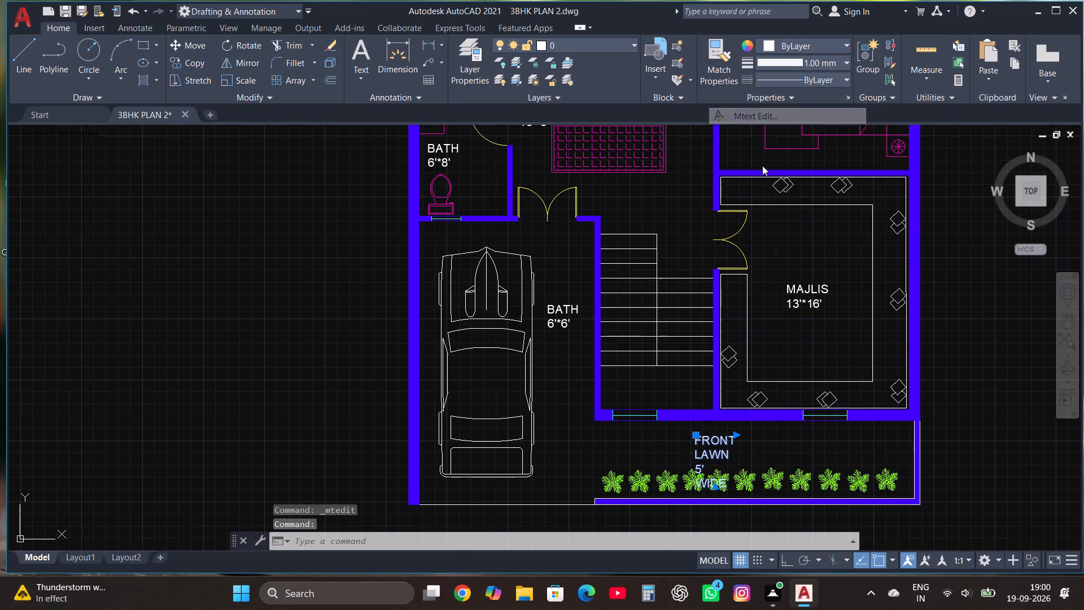
click(729, 483)
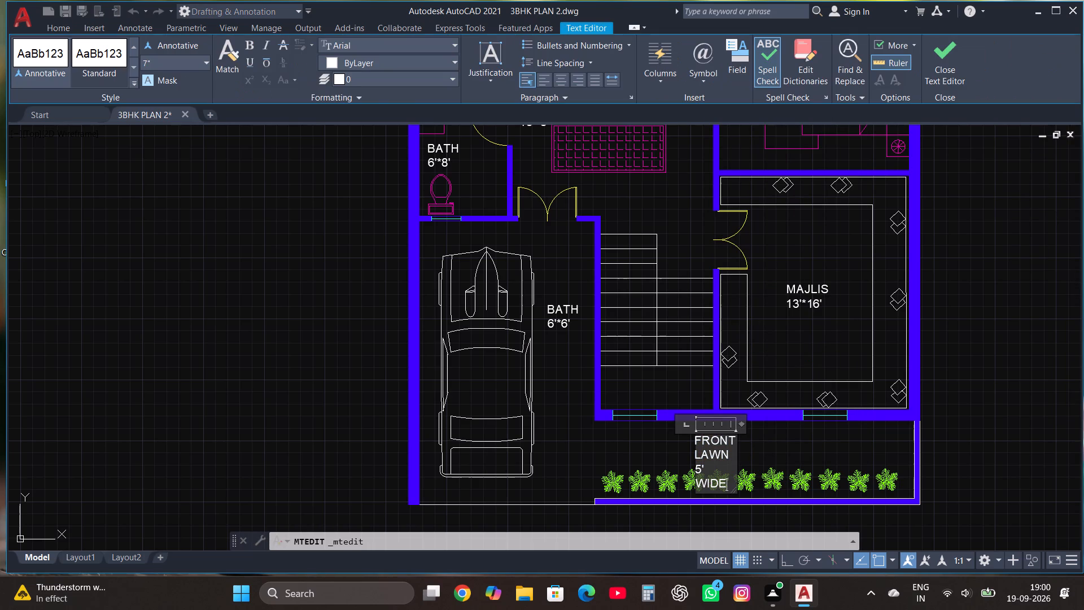
key(BackSpace)
key(BackSpace)
key(BackSpace)
key(BackSpace)
key(BackSpace)
key(BackSpace)
key(BackSpace)
key(BackSpace)
key(BackSpace)
key(BackSpace)
key(BackSpace)
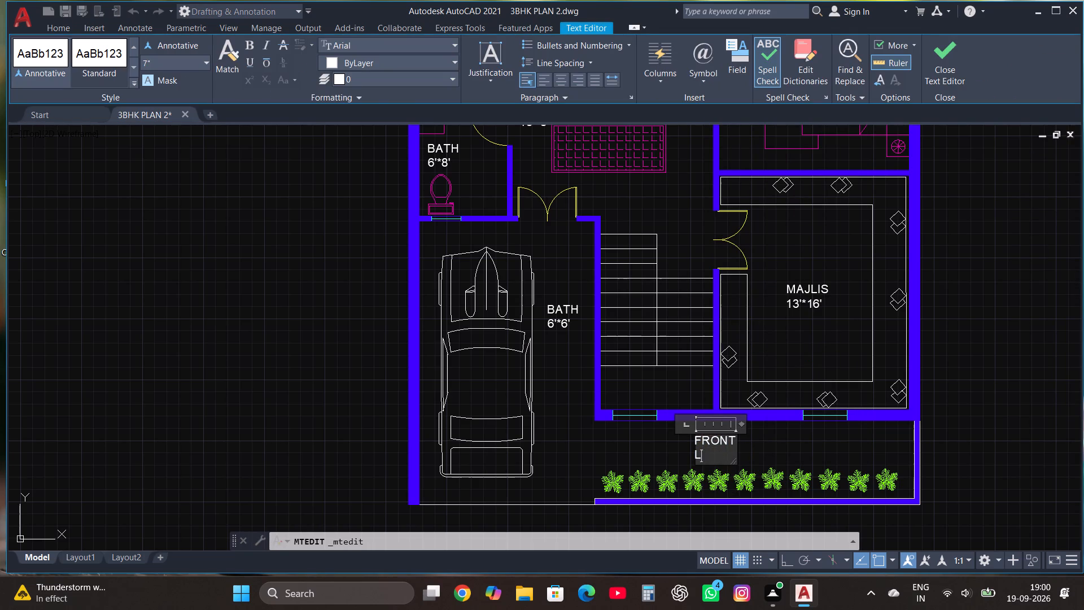
key(BackSpace)
key(BackSpace)
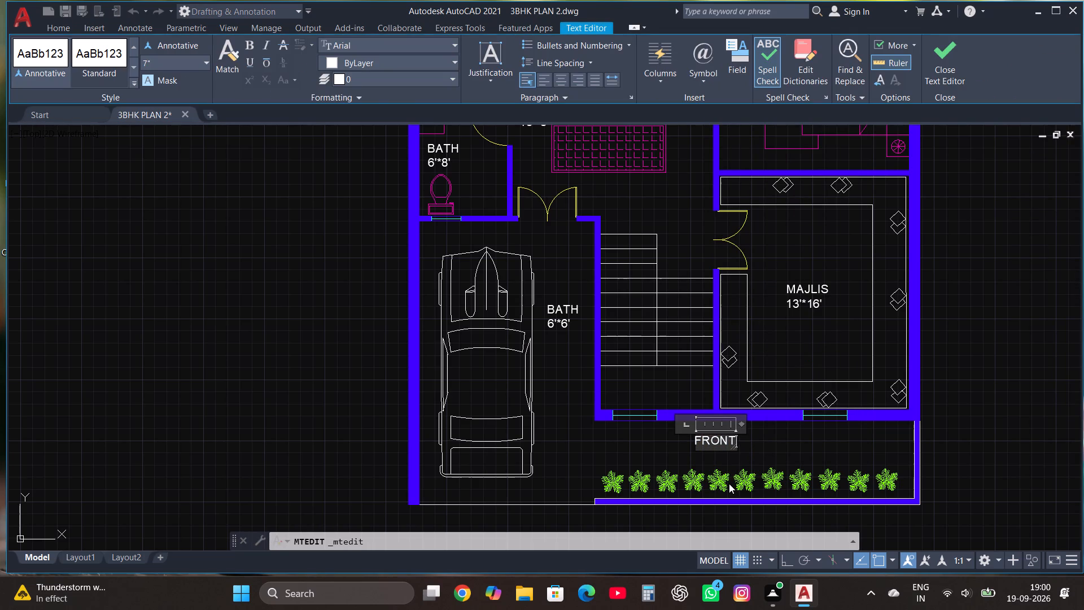
key(l)
text(AW)
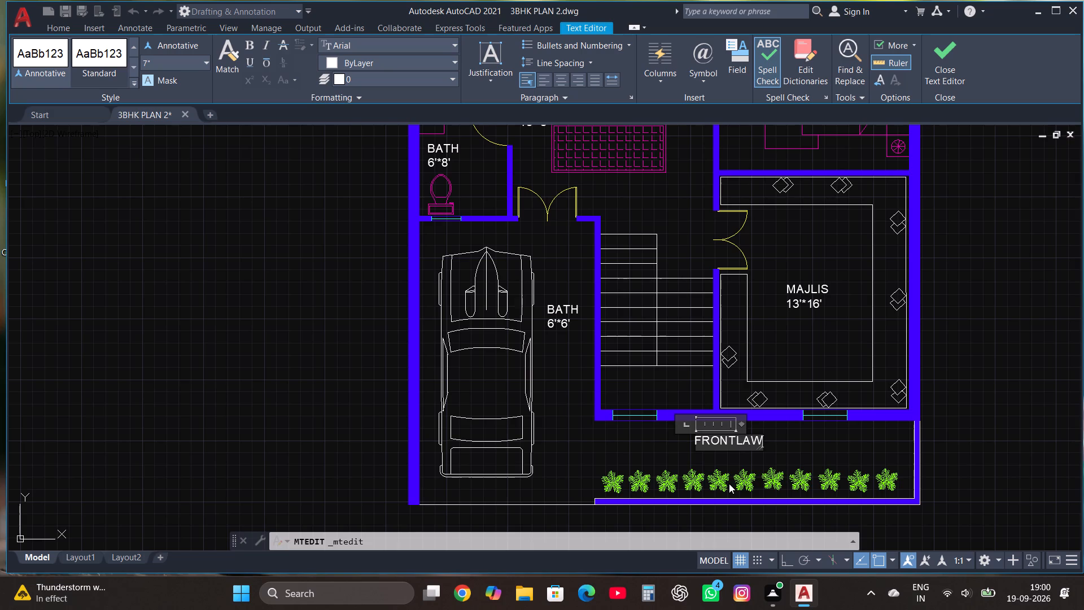
key(n)
key(Return)
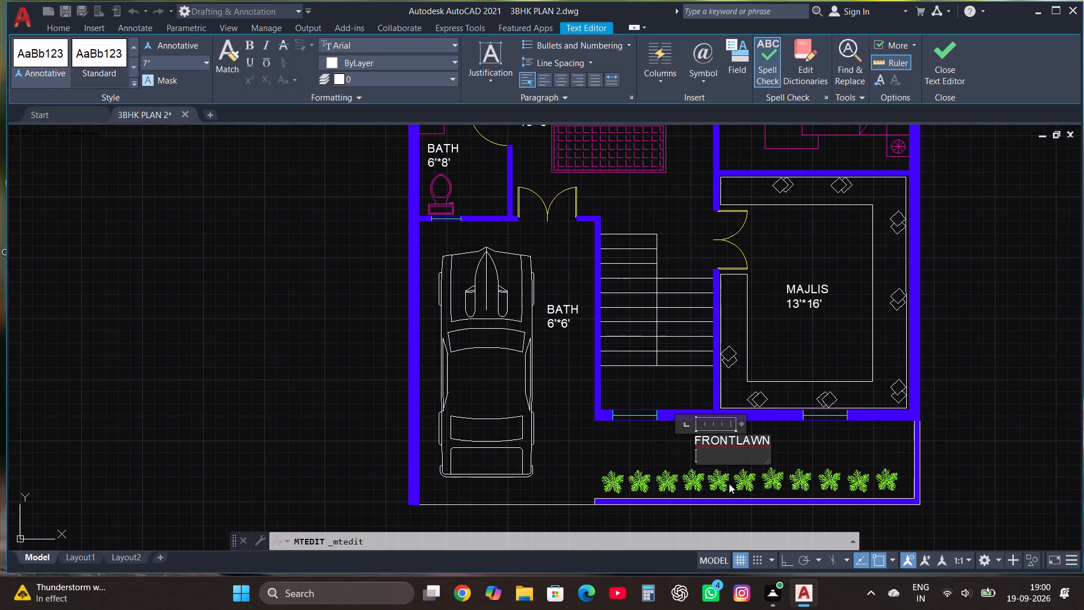
text(5'WI)
text(DE)
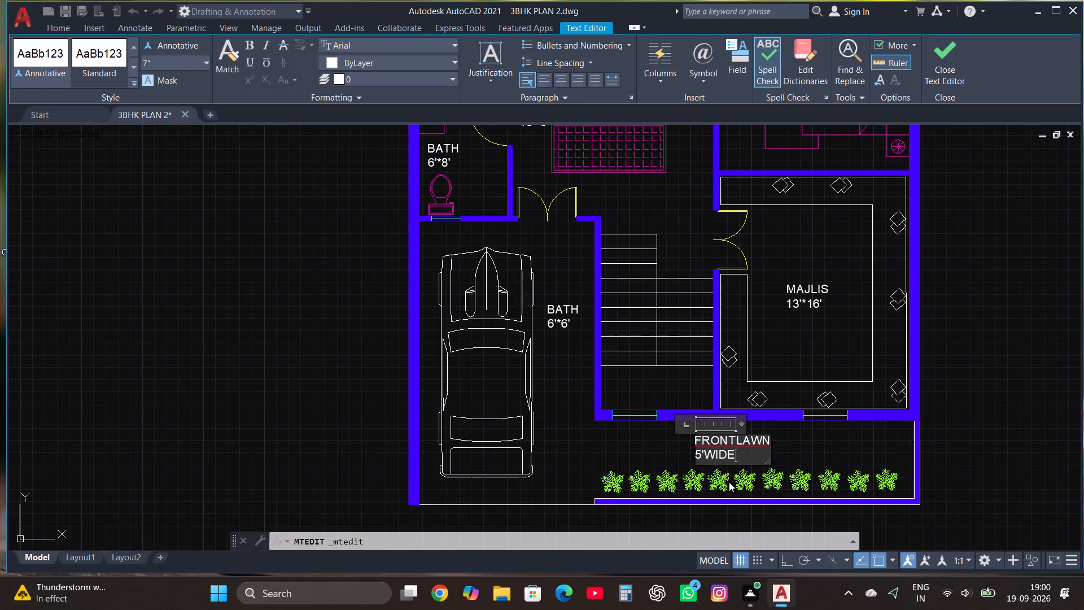
click(946, 46)
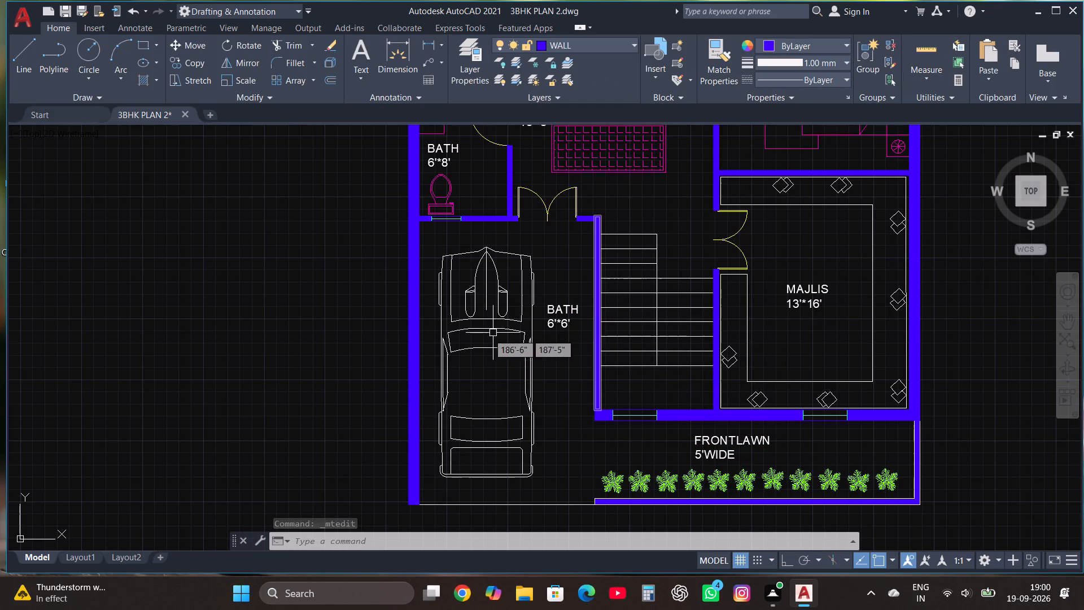
Replace the word BATH with PORCH in the label beside the parked car.
click(551, 312)
right_click(551, 312)
right_click(551, 312)
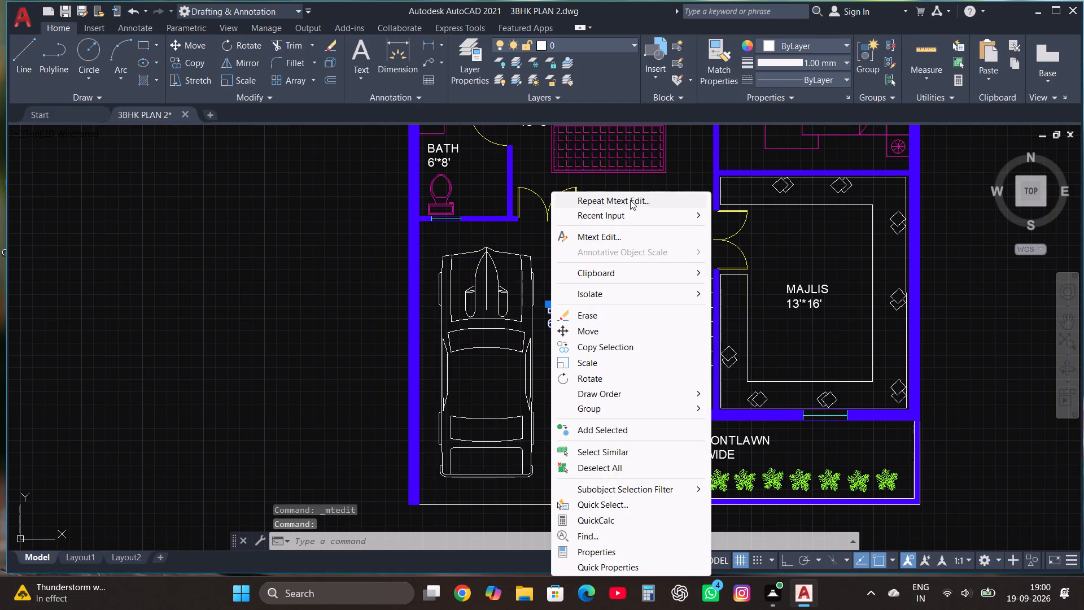
click(622, 240)
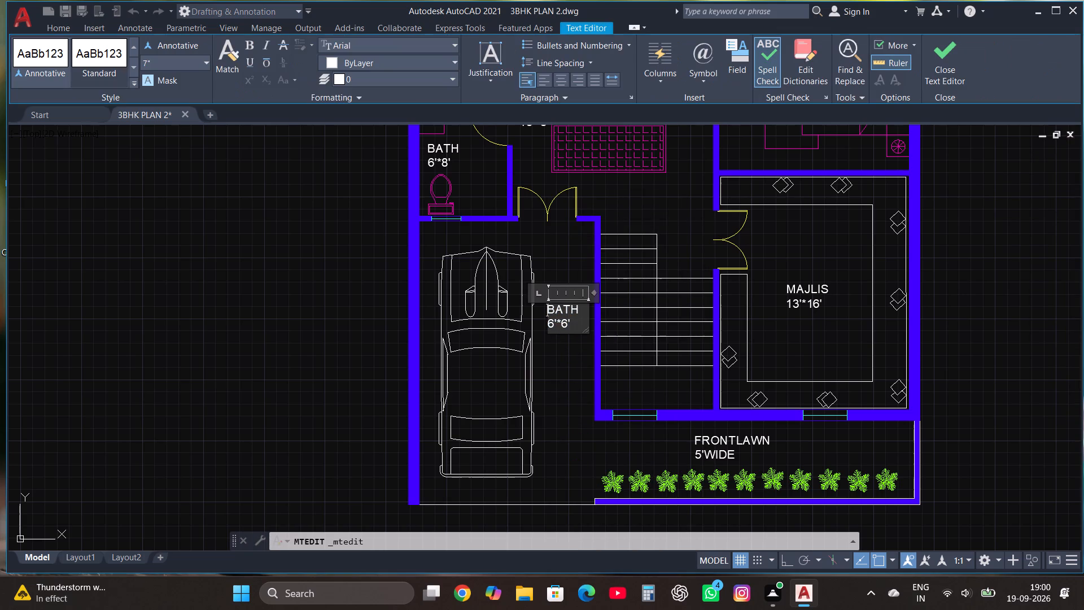
click(576, 312)
key(BackSpace)
key(BackSpace)
key(BackSpace)
key(BackSpace)
text(PORCH)
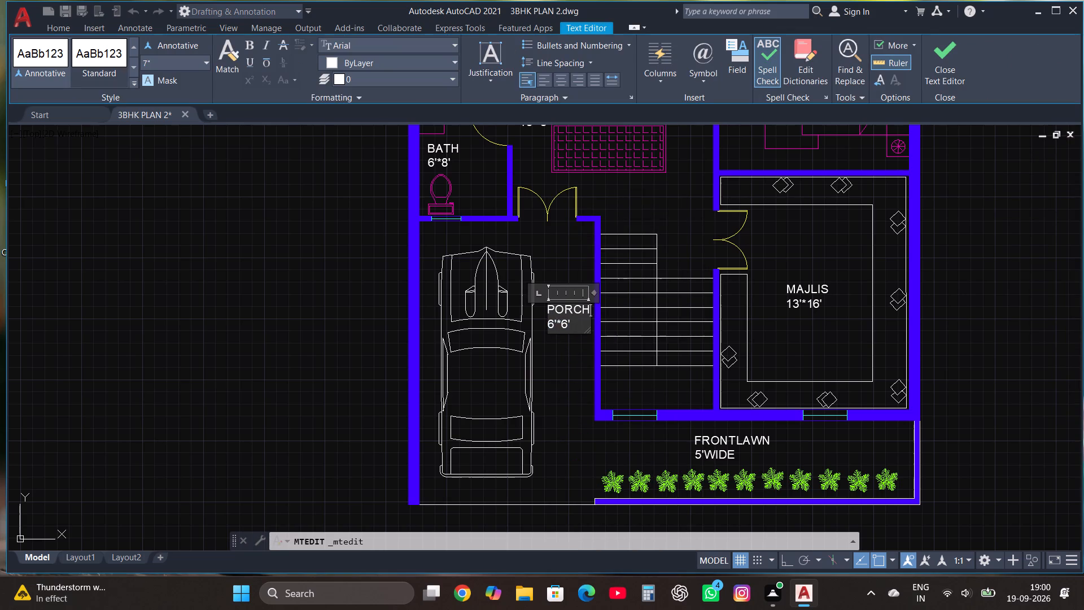
Change the size line of the porch label to 12'*18'3" and finish editing it.
click(576, 330)
key(BackSpace)
key(BackSpace)
key(BackSpace)
key(BackSpace)
key(BackSpace)
text(12)
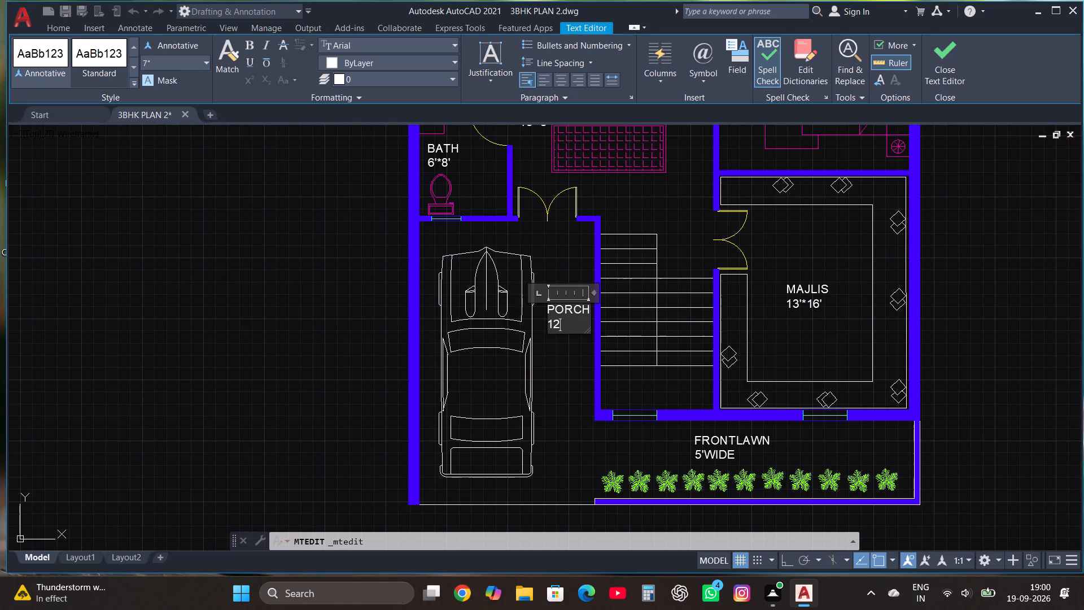
key(apostrophe)
key(asterisk)
text(18')
text(3")
click(952, 45)
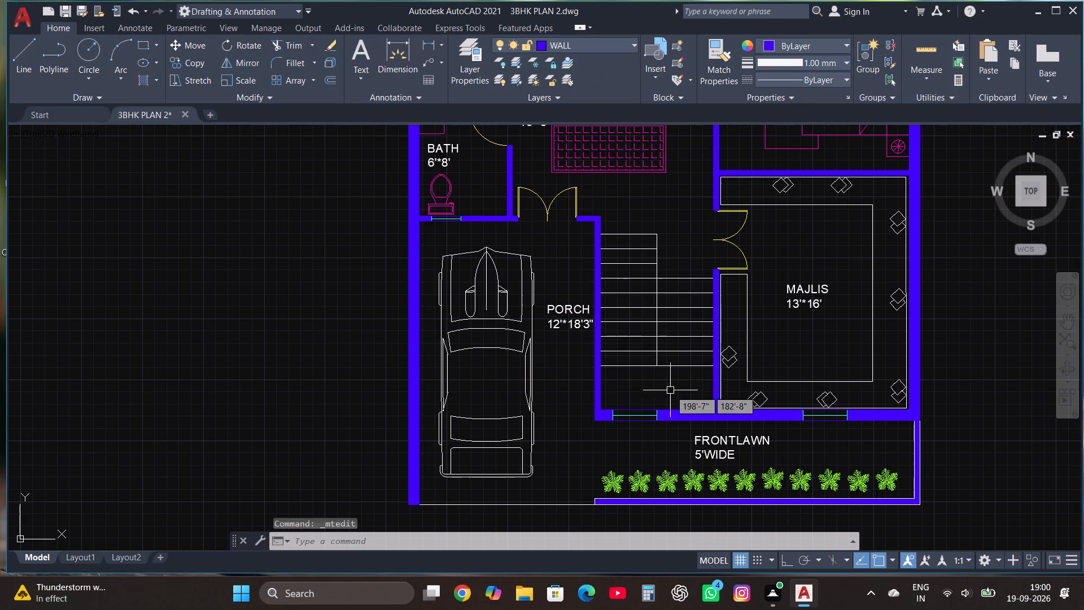
Copy the OPEN TO SKY label beside the kitchen into the planted strip east of the living room.
scroll(670, 394, down, 2)
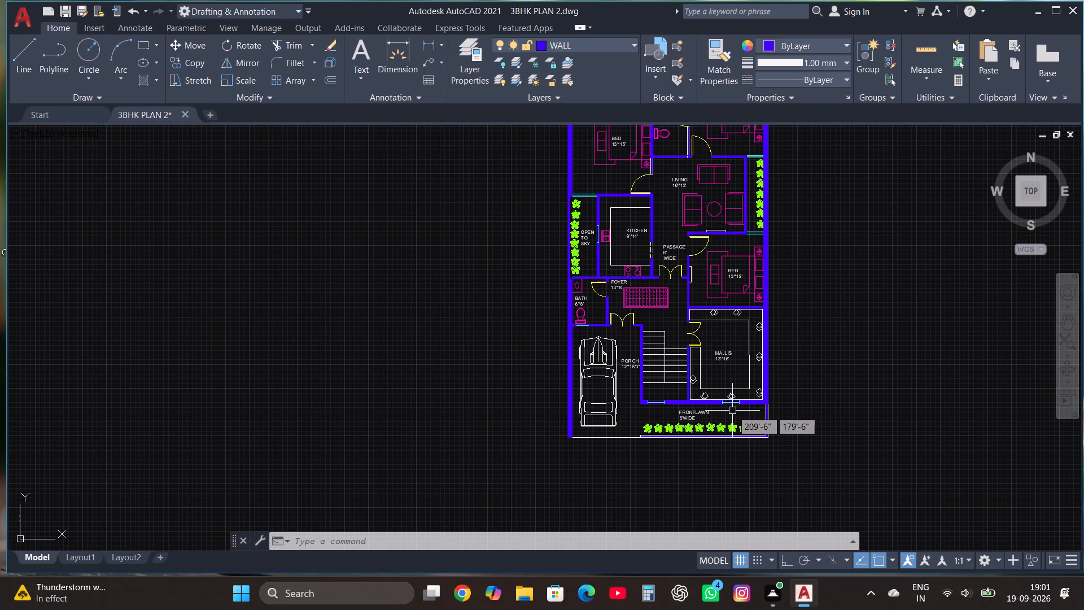
scroll(732, 411, down, 1)
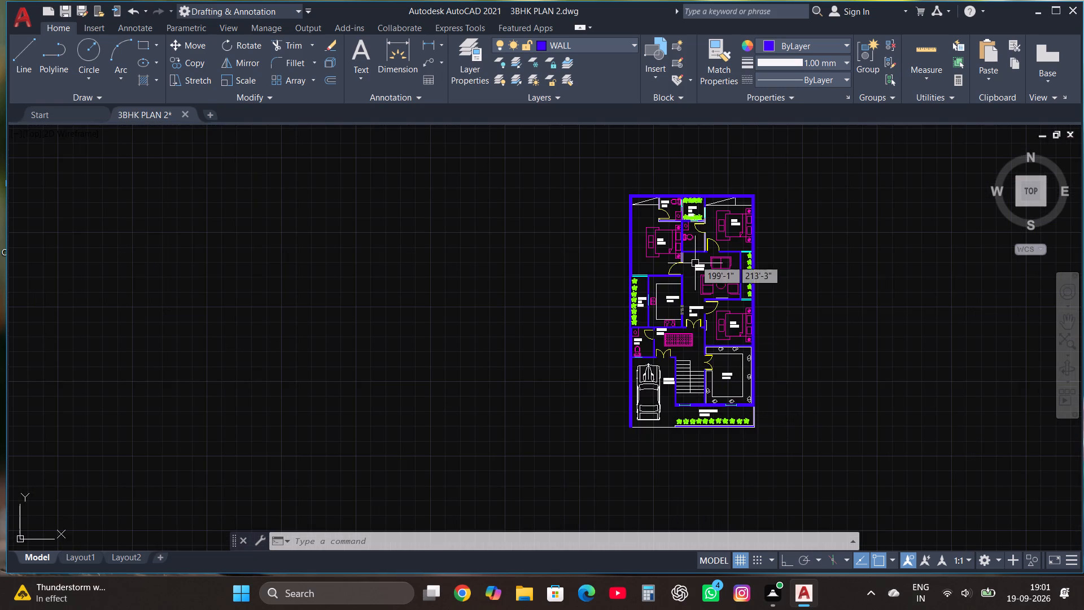
scroll(696, 228, up, 3)
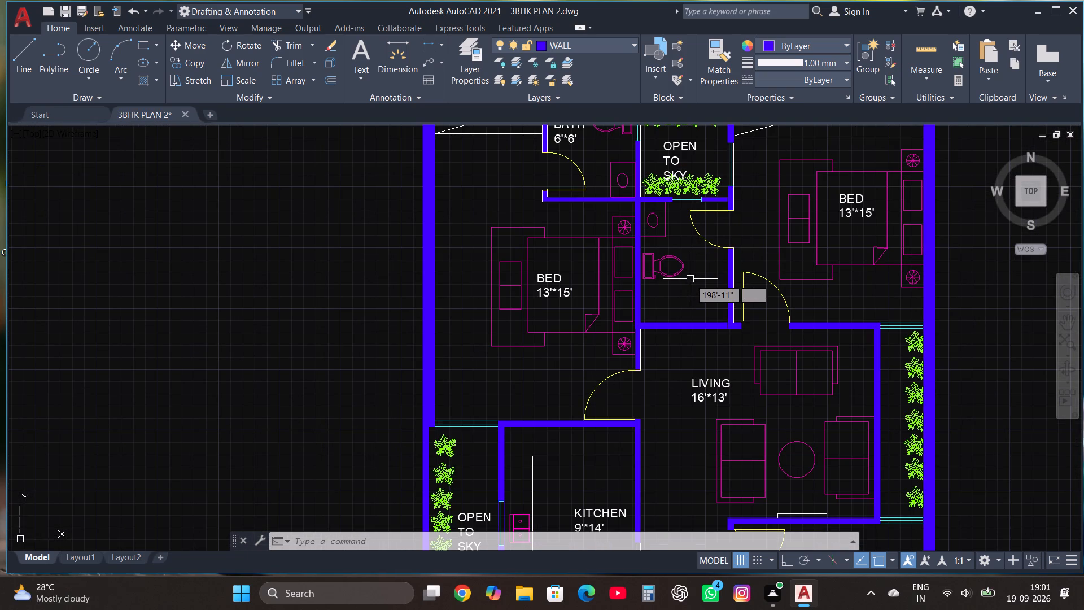
scroll(690, 329, down, 1)
click(560, 456)
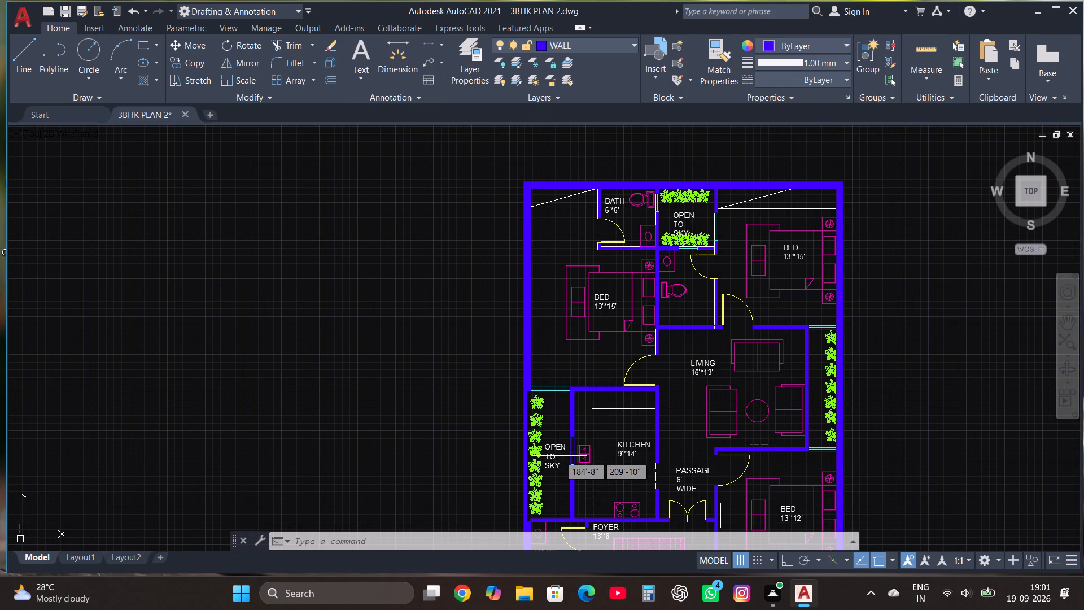
click(553, 434)
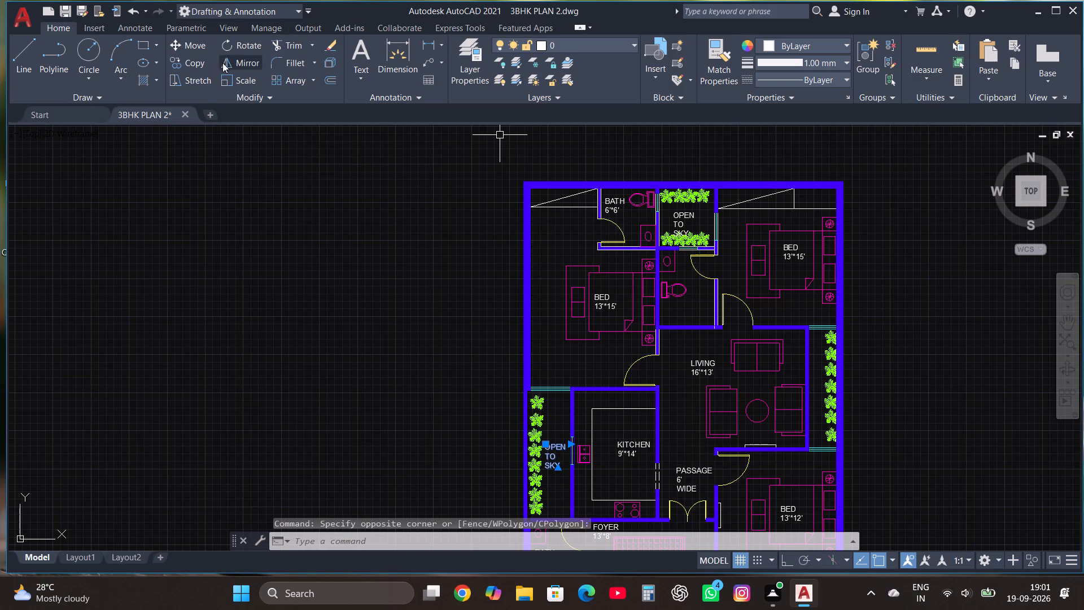
click(194, 59)
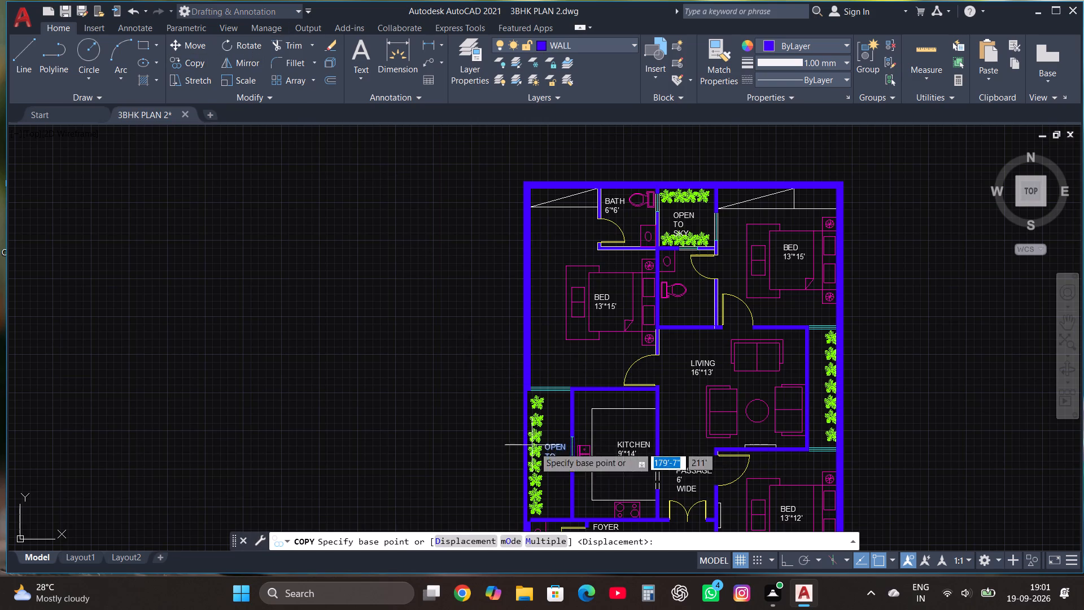
click(554, 451)
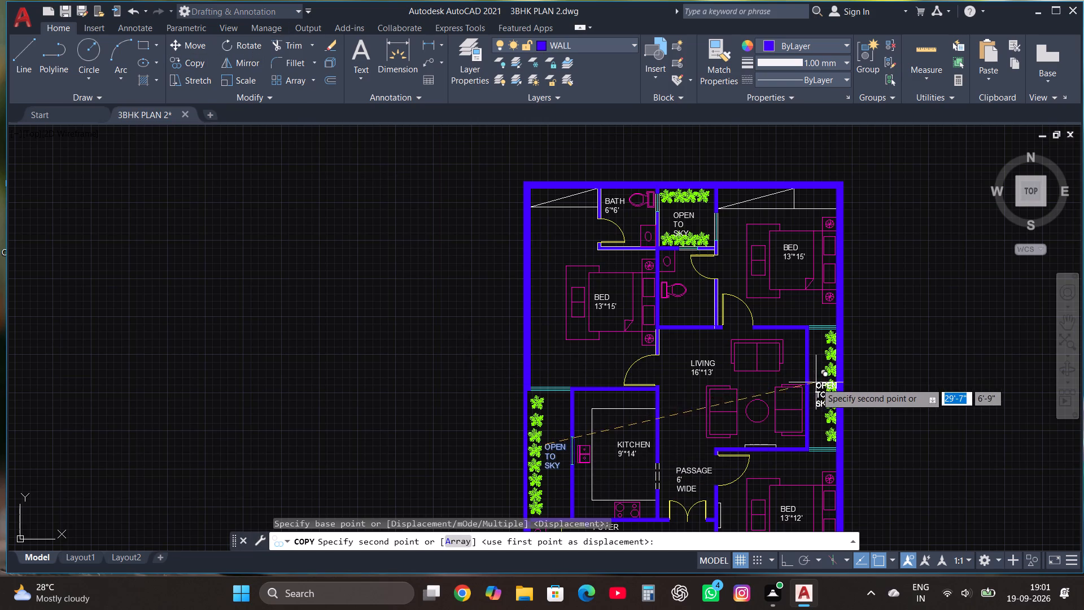
scroll(816, 382, up, 3)
click(797, 354)
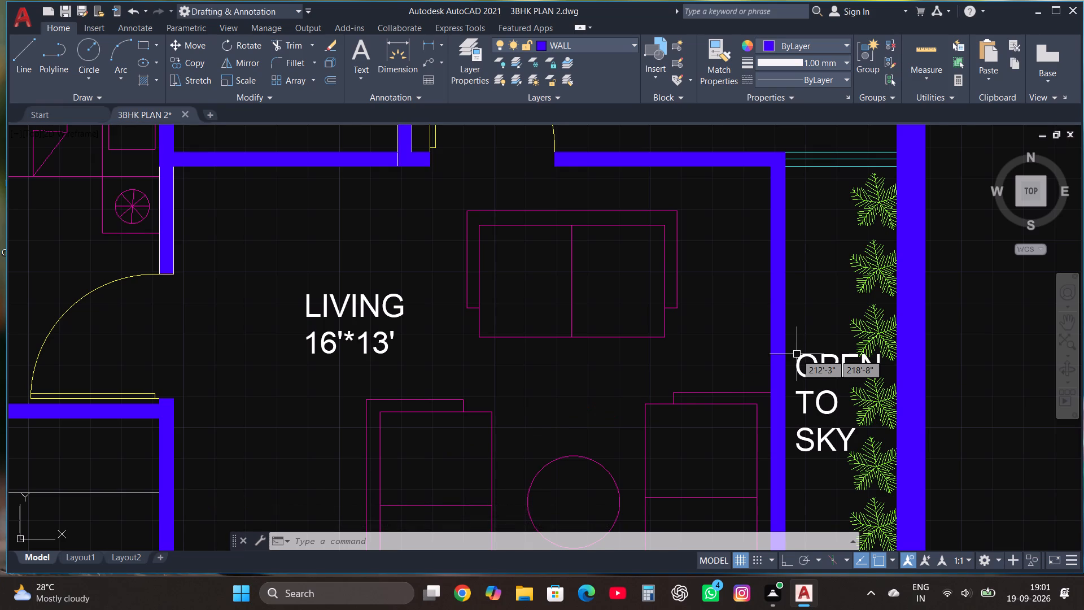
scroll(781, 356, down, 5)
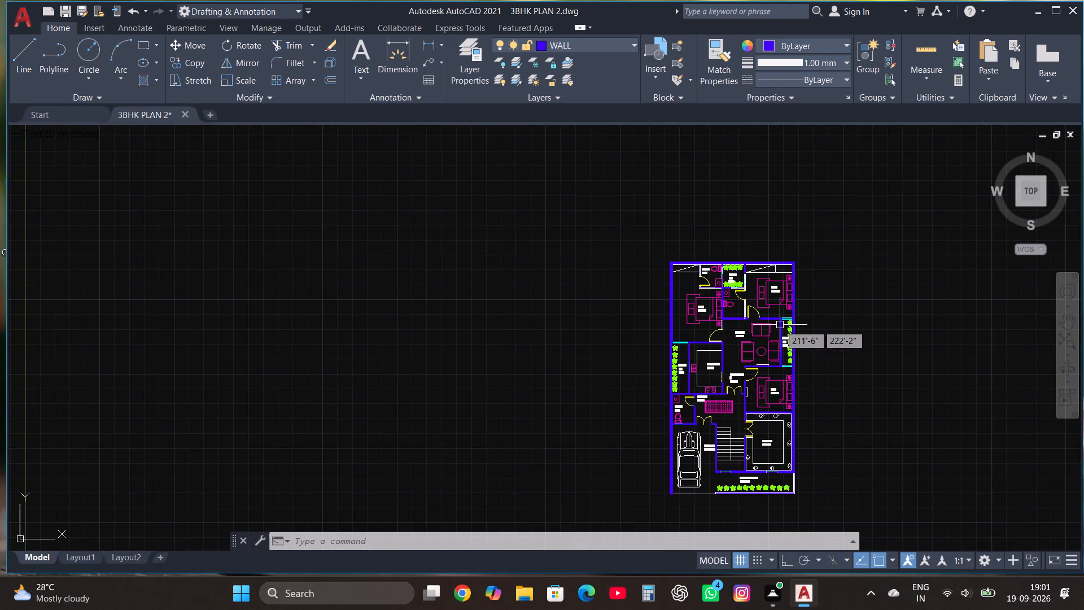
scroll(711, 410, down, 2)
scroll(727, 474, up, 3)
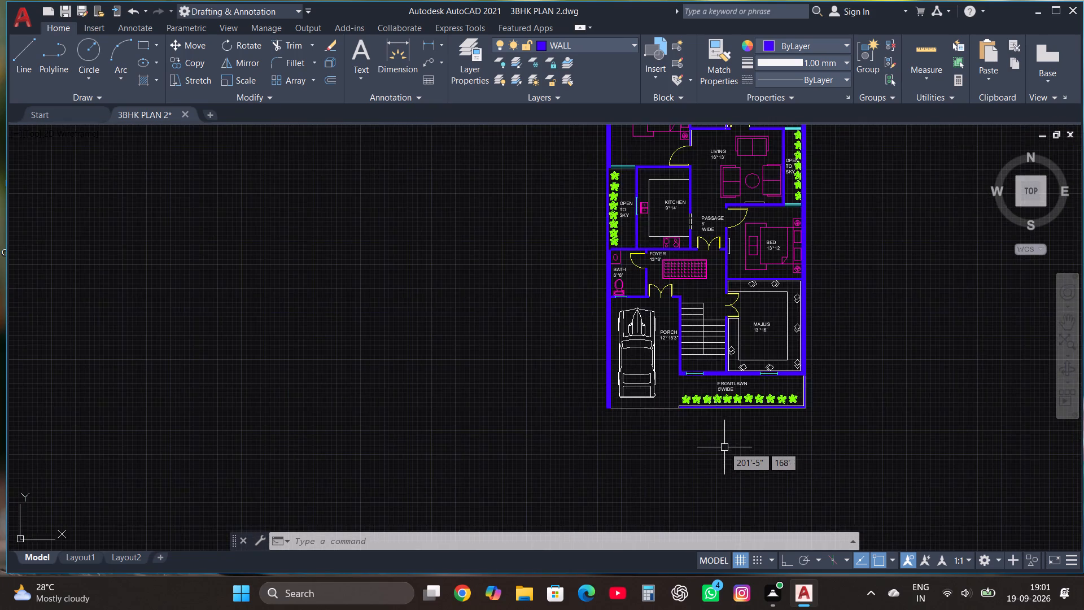
Add a multiline text title reading PLAN just below the front boundary of the floor plan.
scroll(724, 447, up, 1)
click(357, 46)
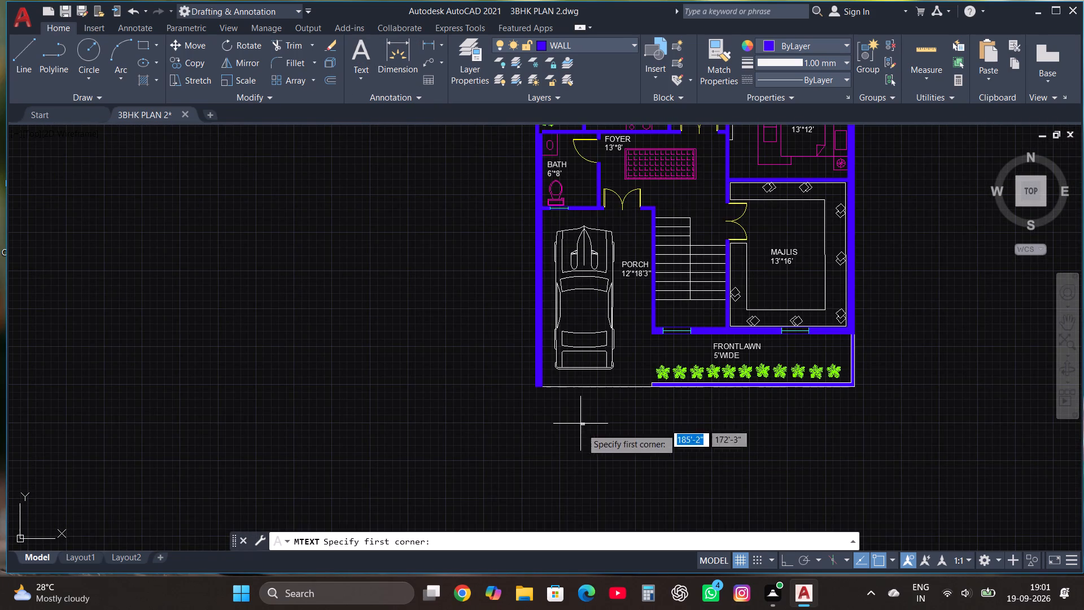
click(619, 459)
click(776, 415)
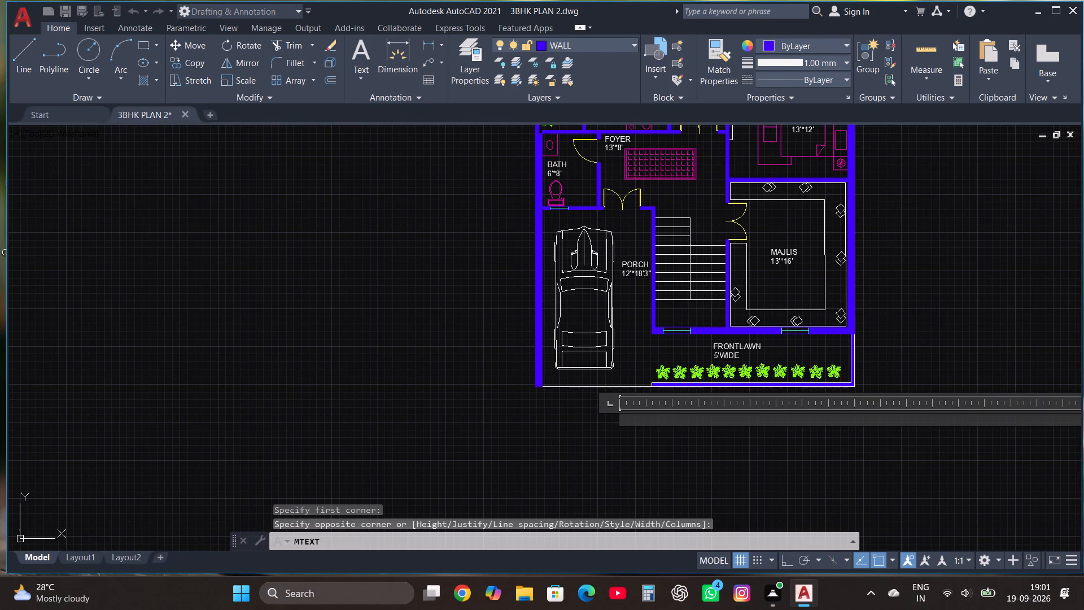
text(PLAN)
click(949, 58)
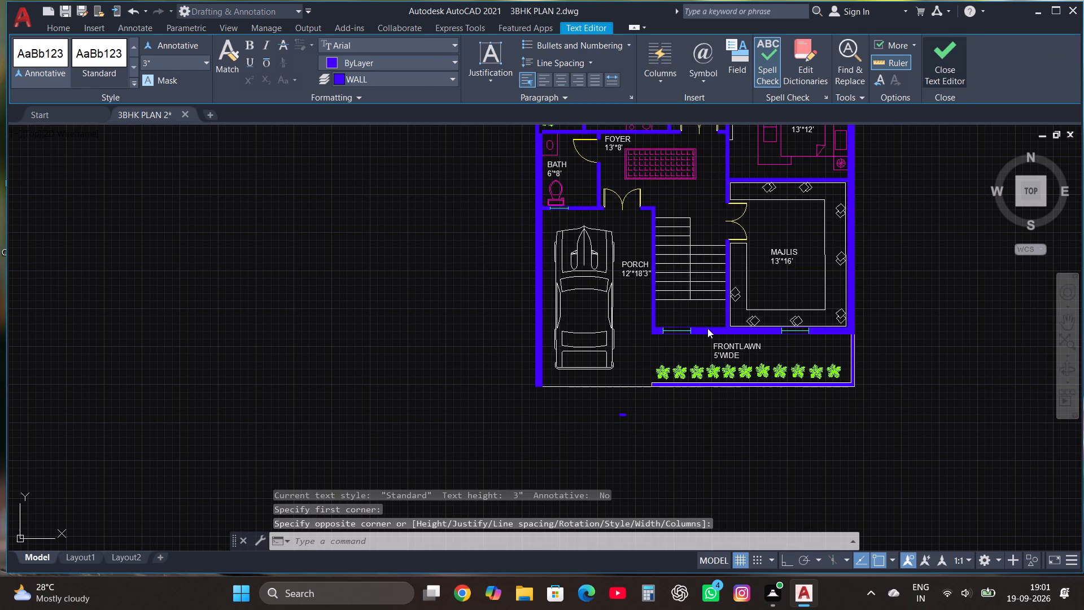
Scale up the PLAN title freehand from its start point to about a third of the plan's width.
click(623, 414)
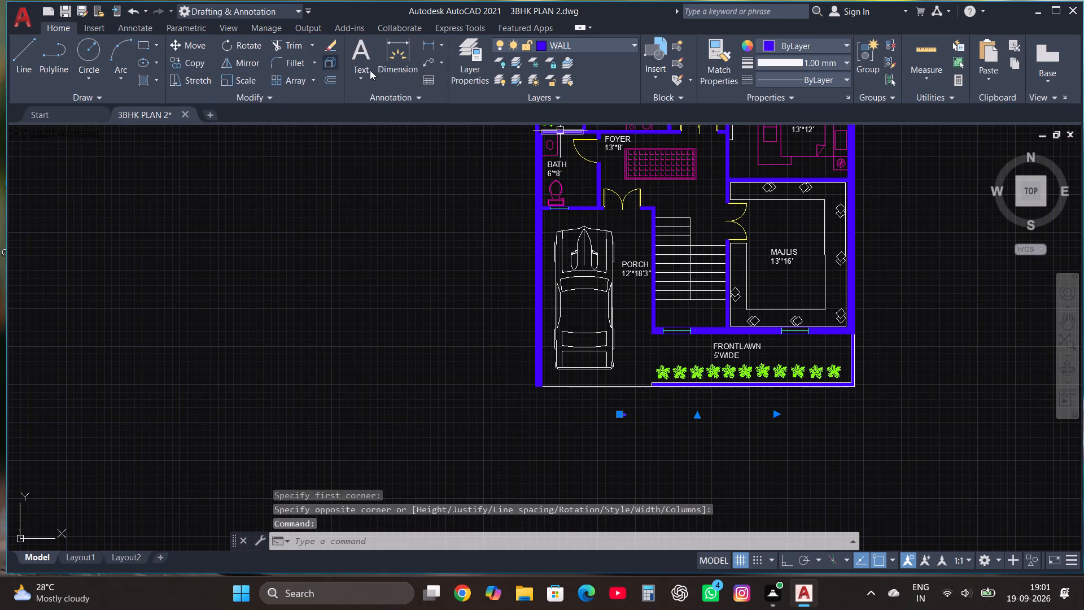
click(242, 80)
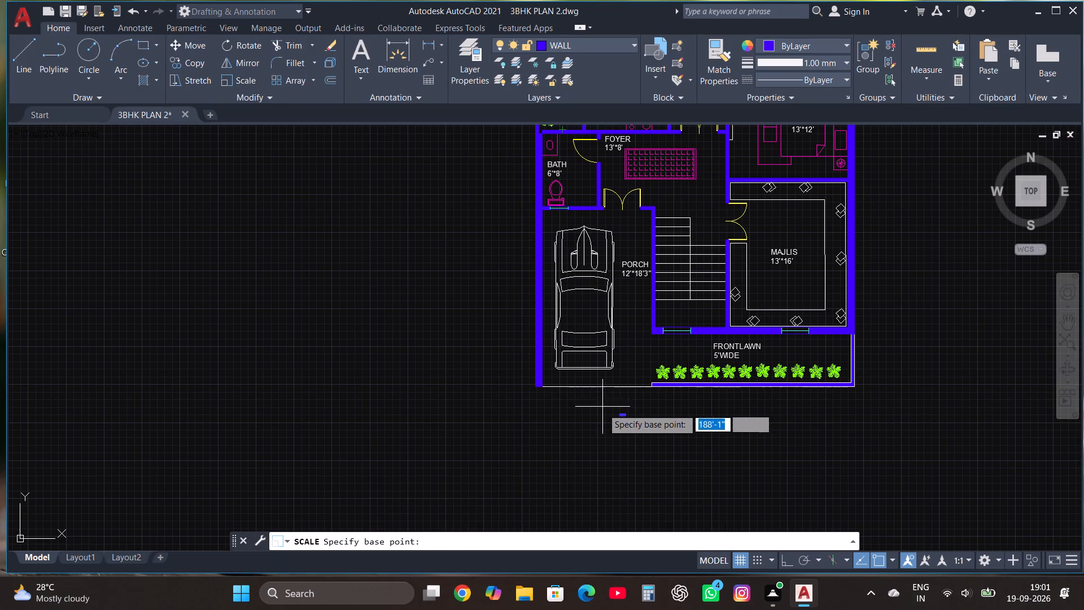
click(617, 416)
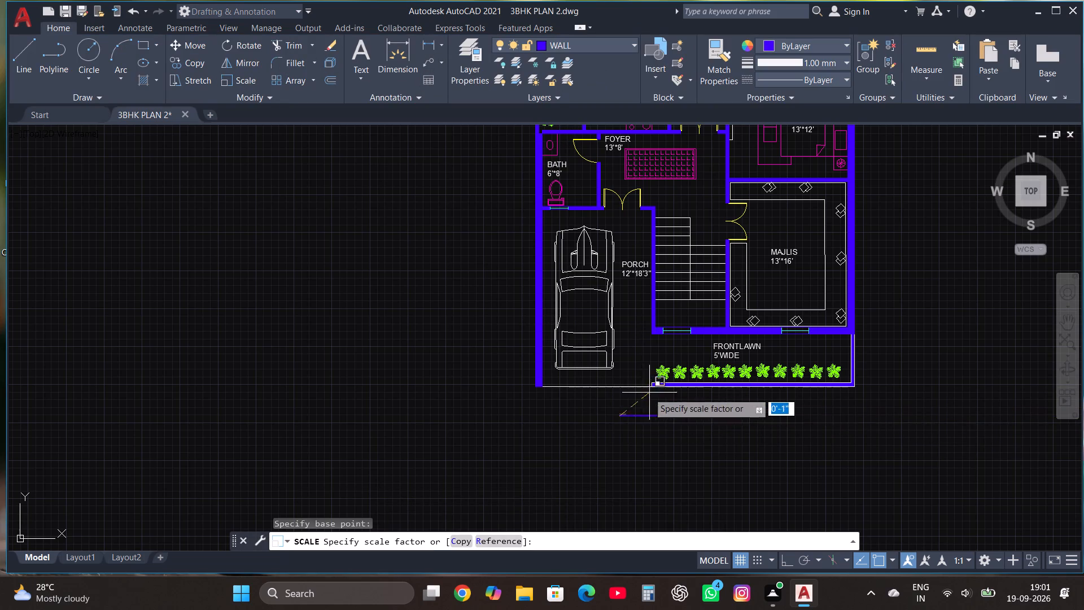
scroll(642, 391, down, 3)
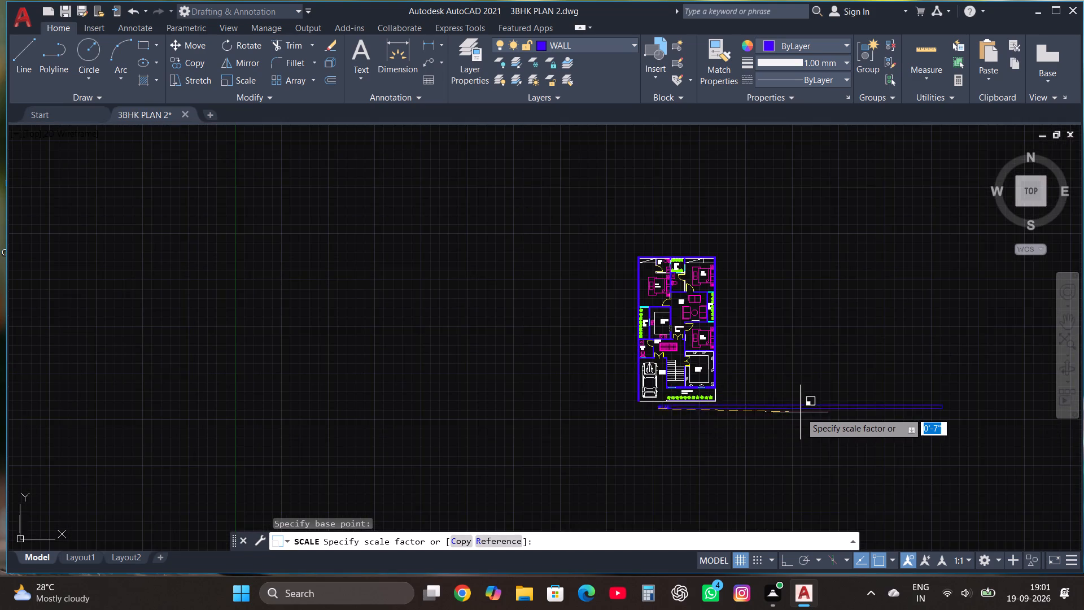
scroll(803, 412, up, 4)
scroll(518, 402, down, 1)
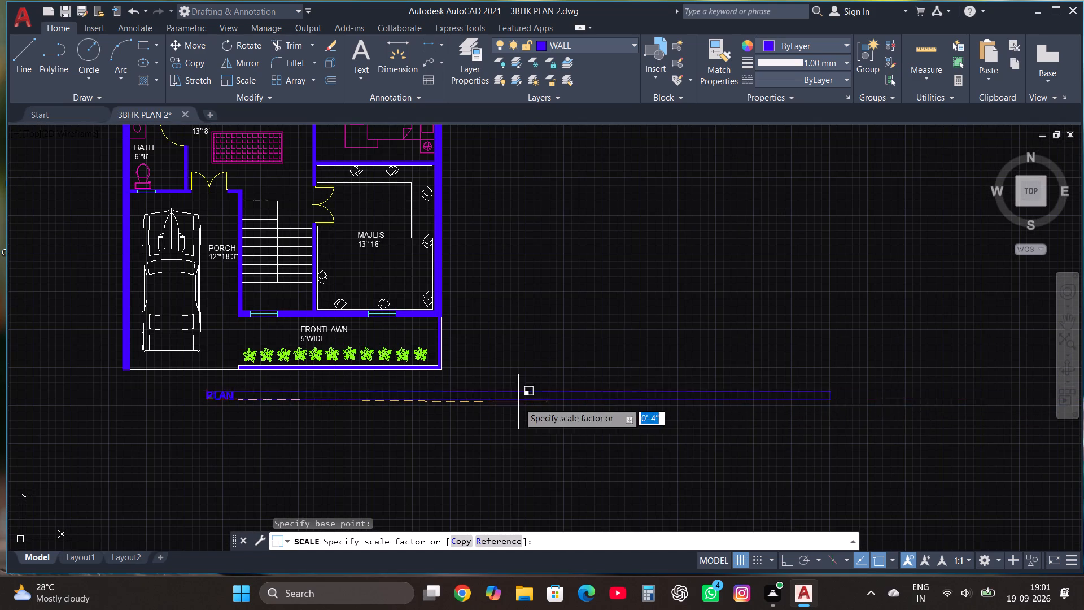
scroll(518, 402, down, 1)
click(837, 437)
scroll(475, 377, up, 1)
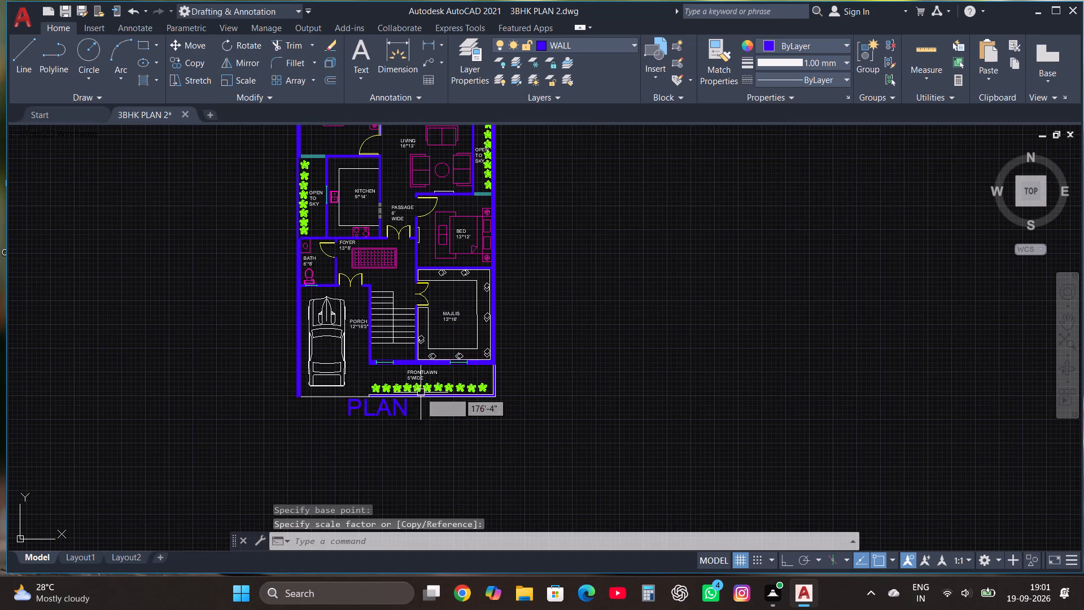
Assign the PLAN title to layer 0 and deselect it.
click(360, 405)
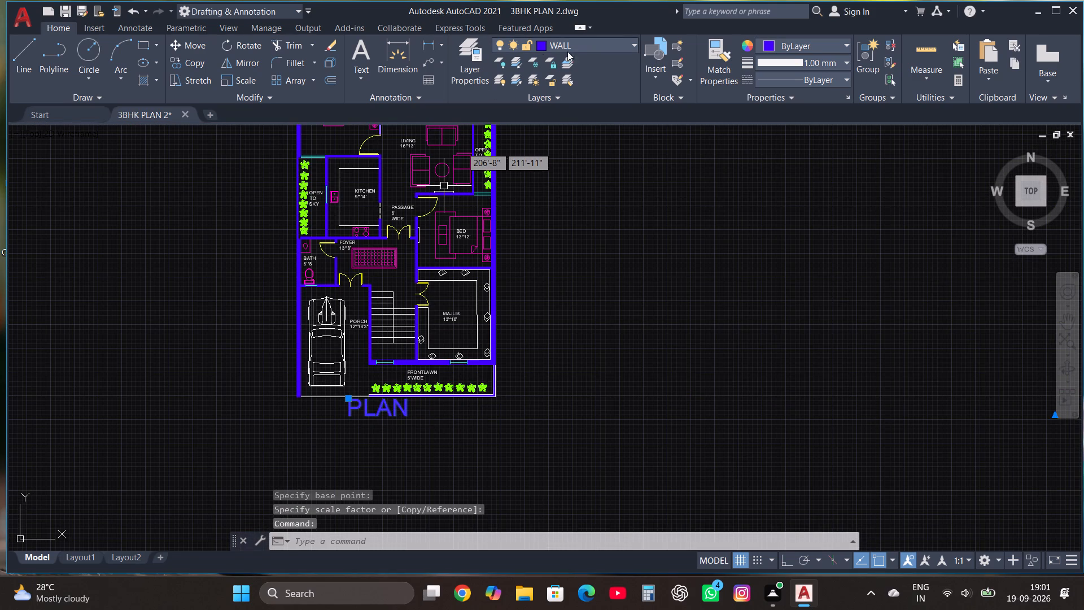
click(574, 45)
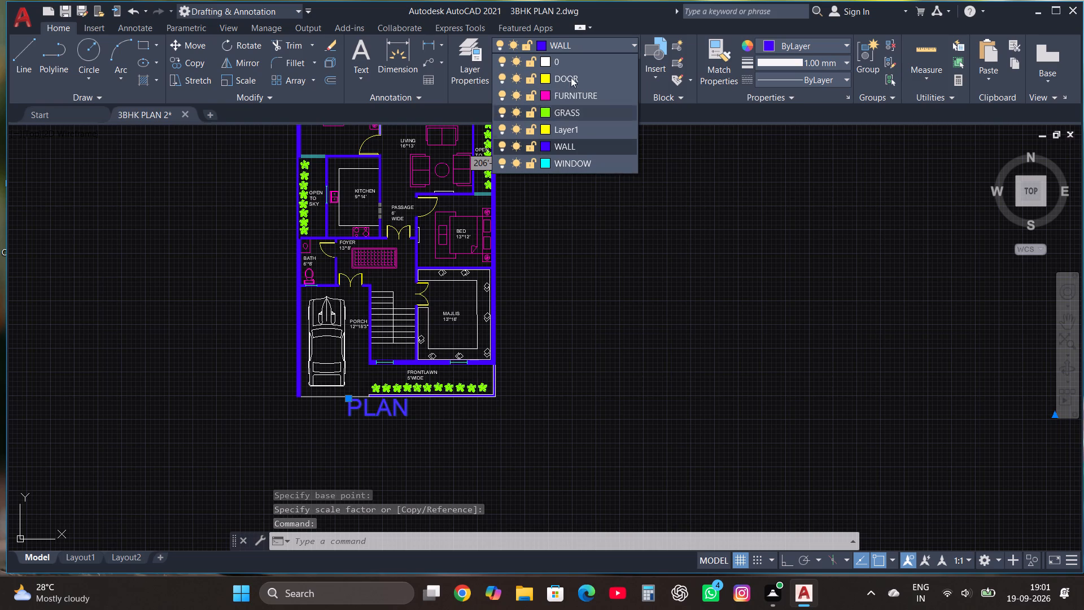
click(574, 60)
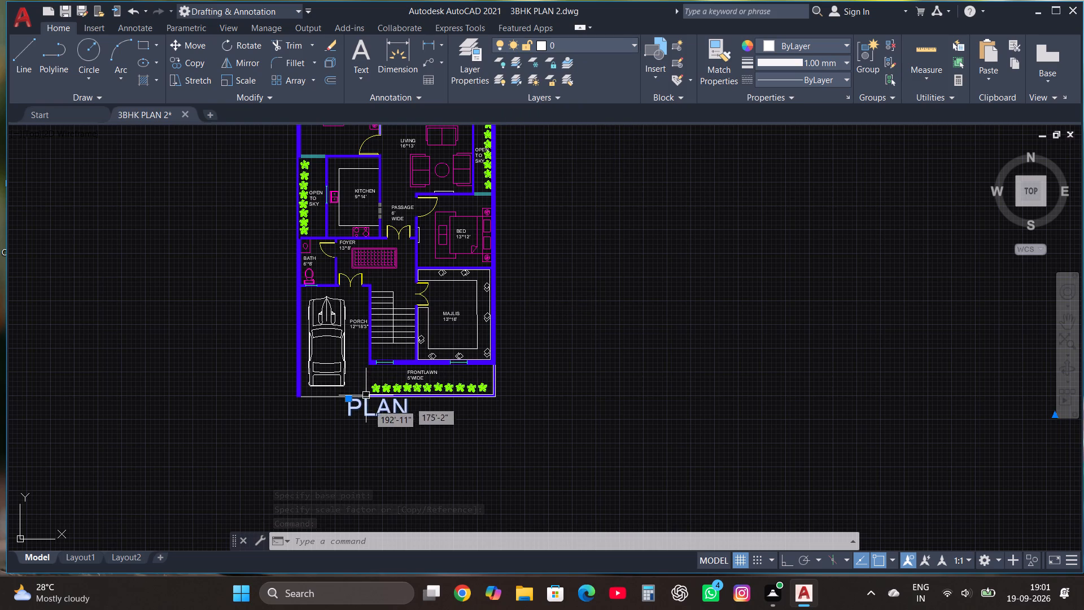
key(Escape)
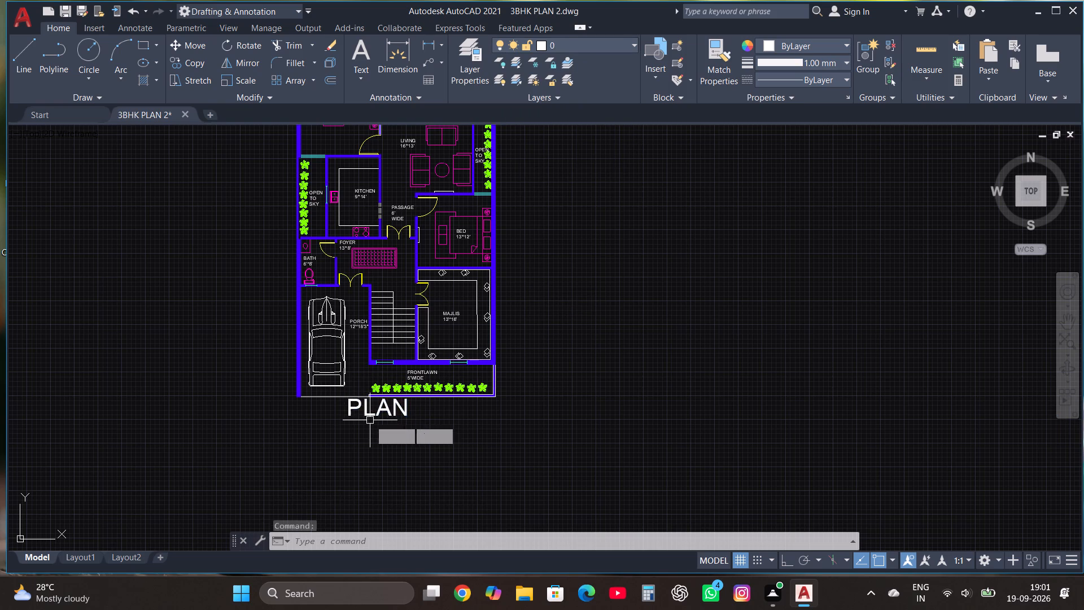
Move the PLAN title slightly down and east, clear of the front boundary line.
scroll(370, 420, up, 2)
click(362, 397)
click(311, 389)
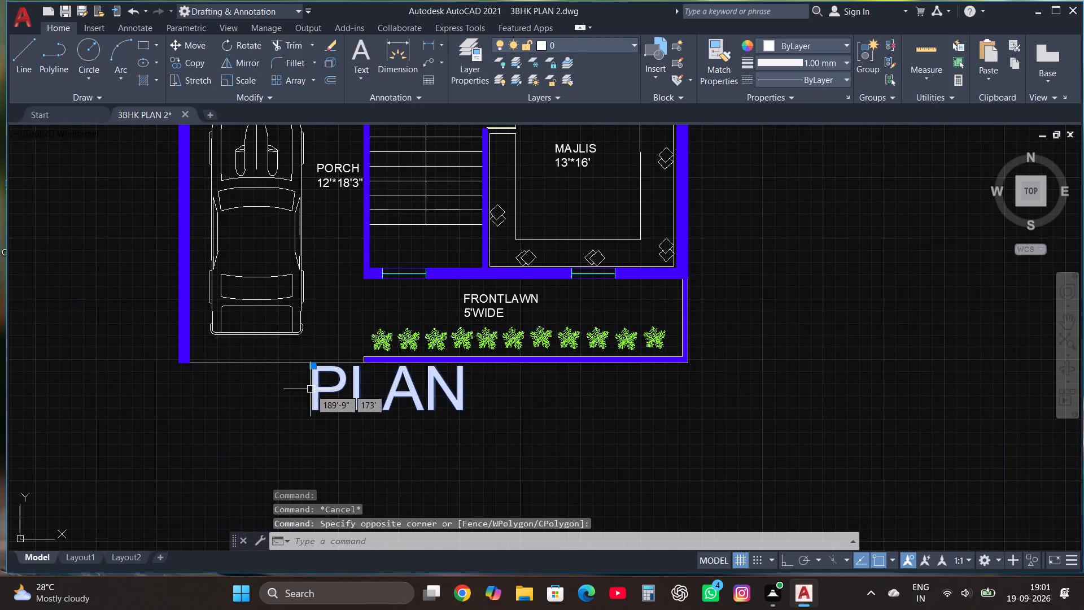
click(191, 46)
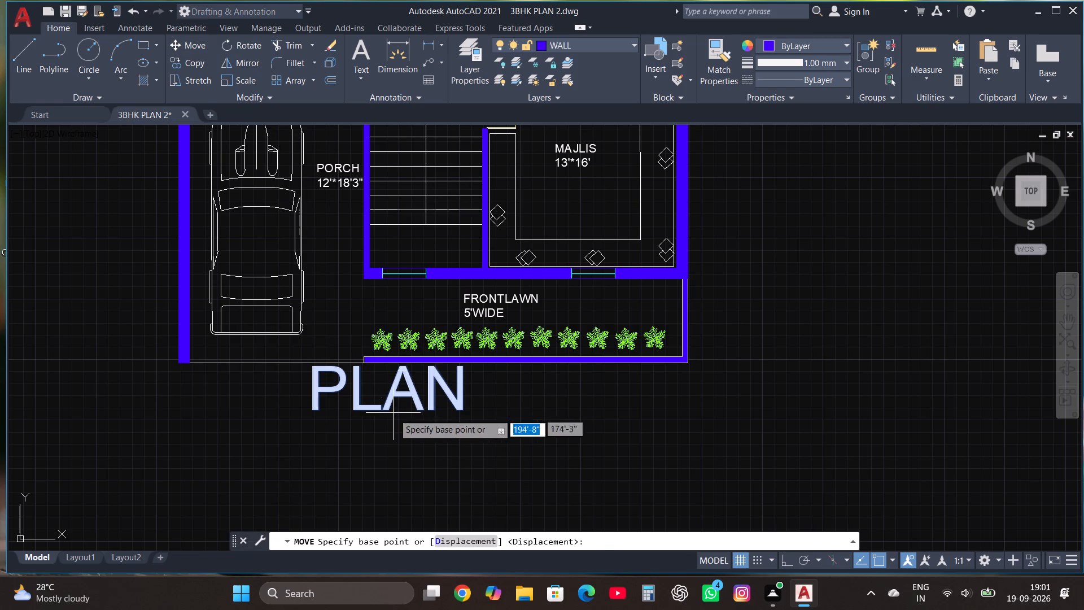
click(394, 413)
click(430, 435)
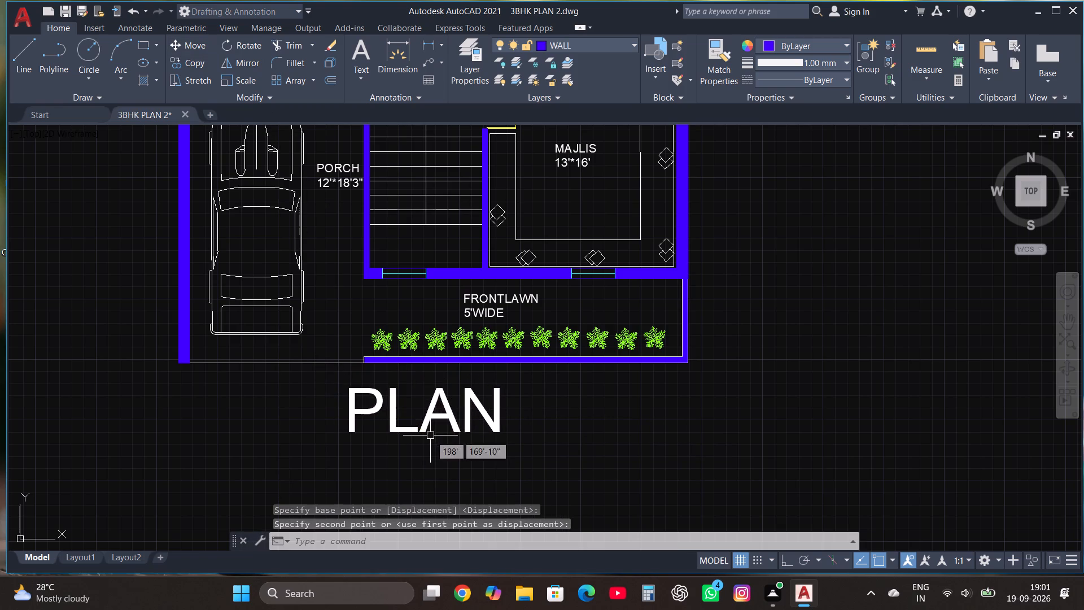
Save the finished drawing under its existing file name.
scroll(635, 385, down, 3)
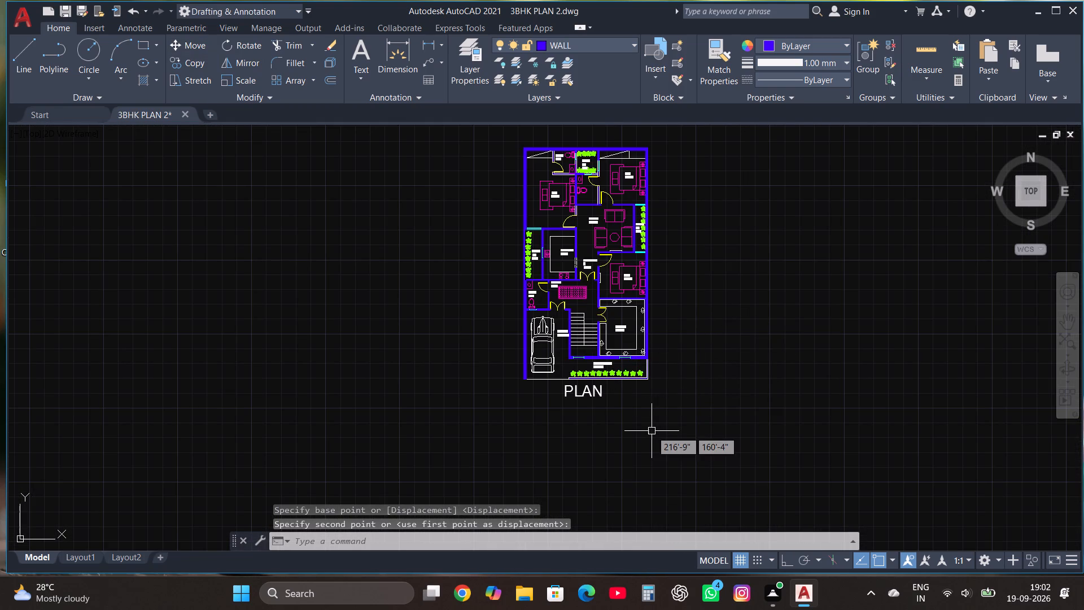
scroll(684, 331, down, 1)
scroll(657, 223, up, 1)
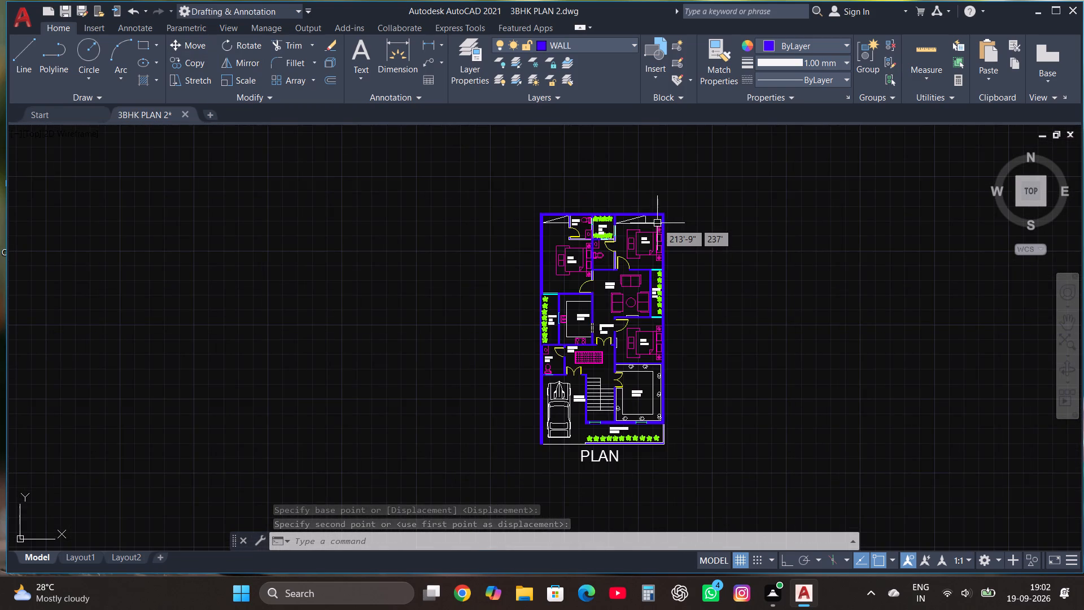
scroll(657, 223, up, 1)
click(20, 20)
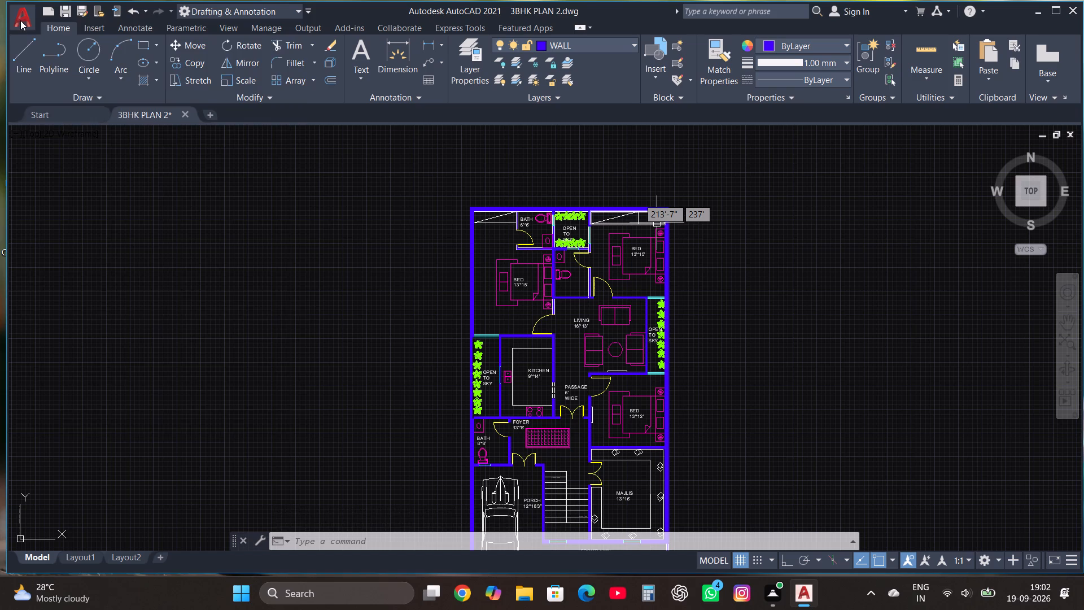
click(67, 154)
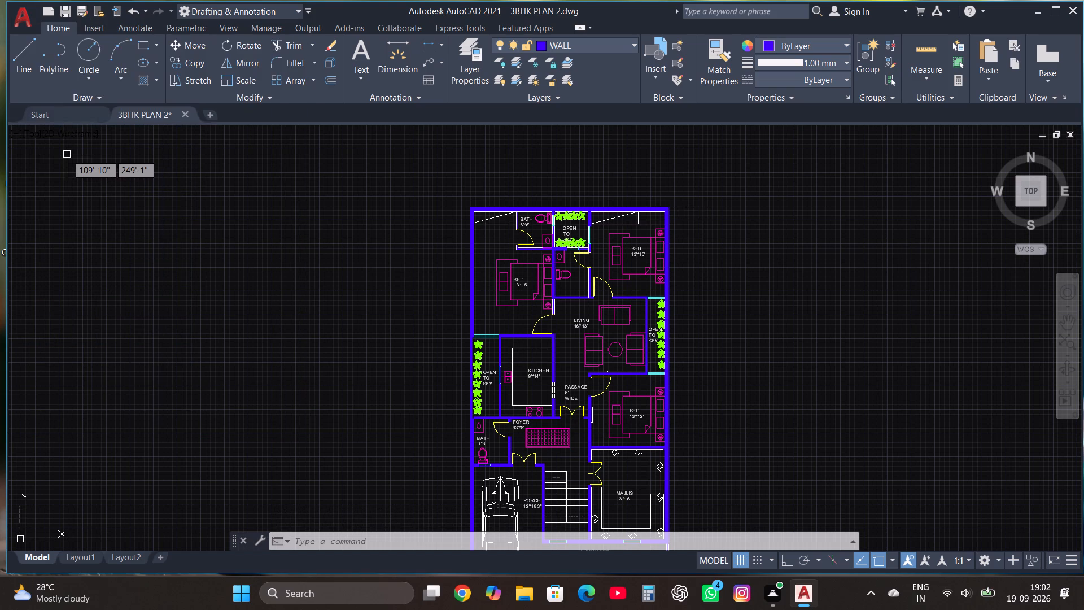
Save a copy of the drawing as 3BHK PLAN 2 in the Downloads folder, in AutoCAD 2018 Drawing format.
click(25, 16)
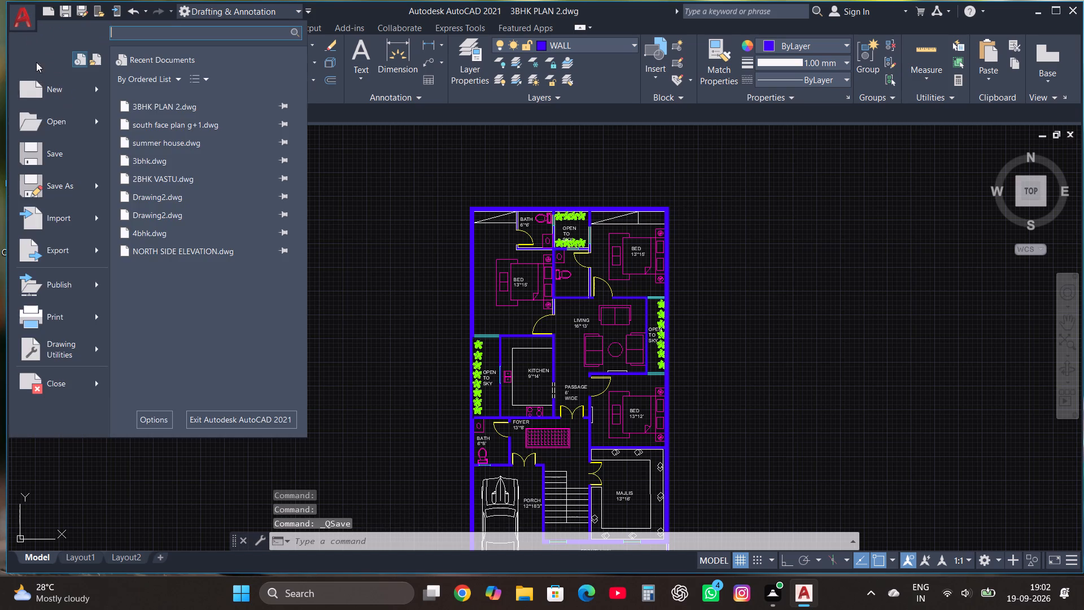
click(54, 185)
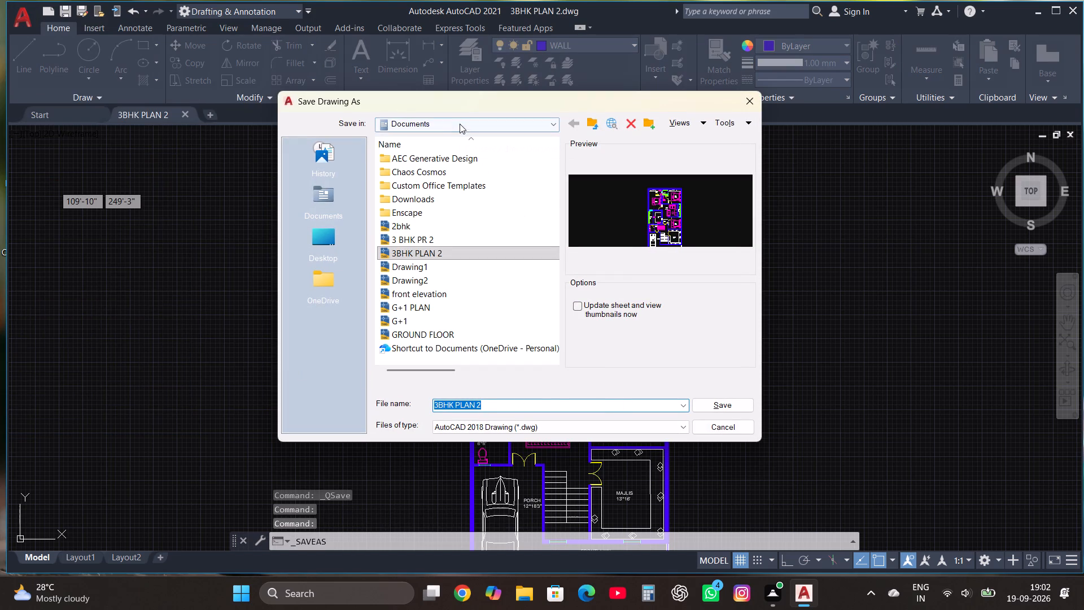
click(460, 124)
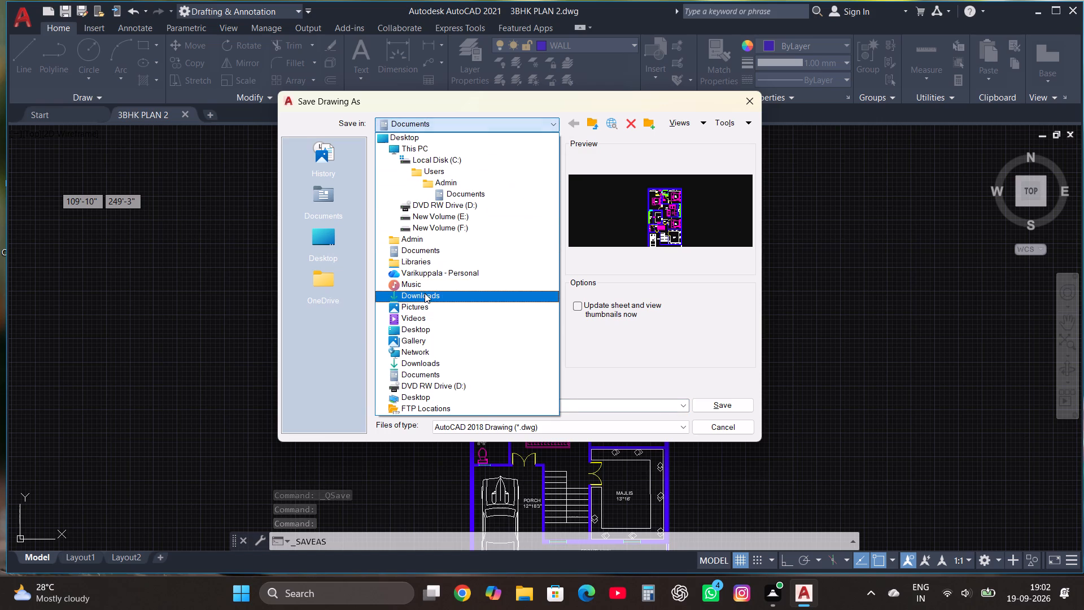
click(425, 293)
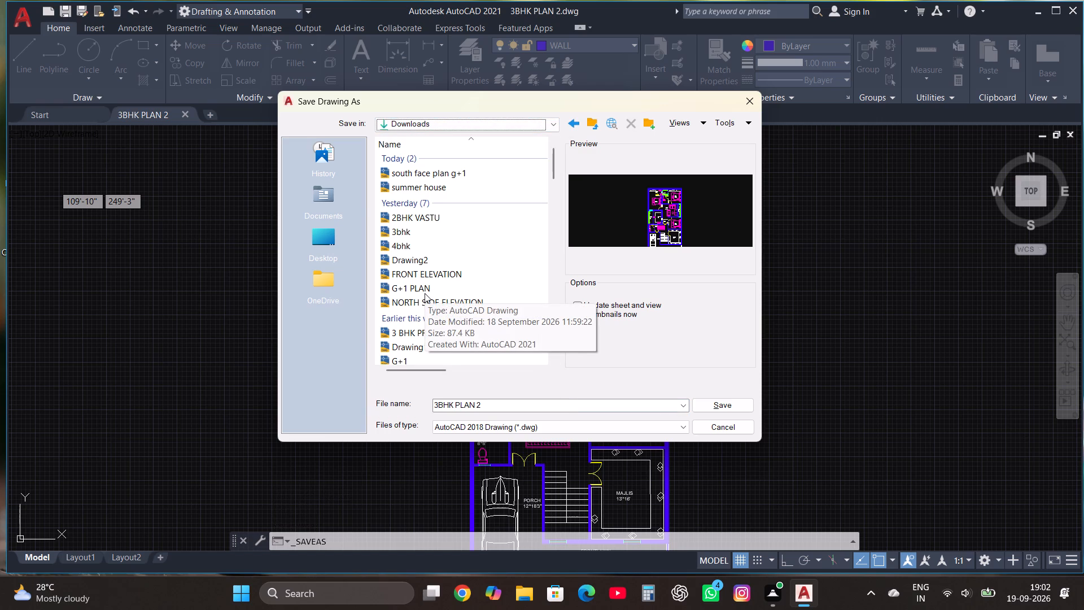
click(719, 406)
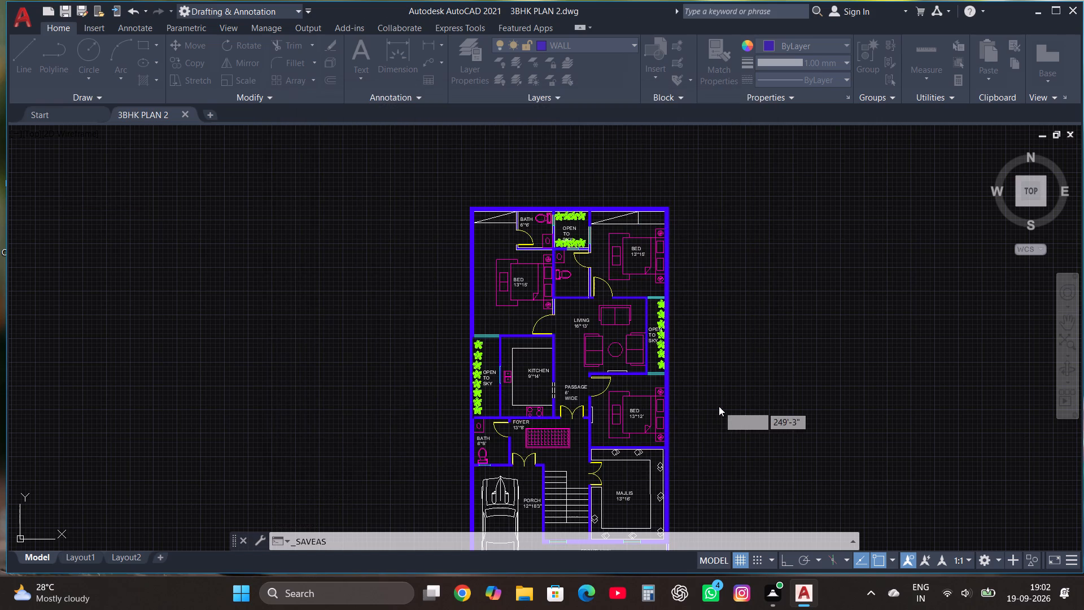
Set up the plot from the previous plot settings with the AutoCAD PDF (General Documentation).pc3 plotter and apply it to the layout.
click(16, 19)
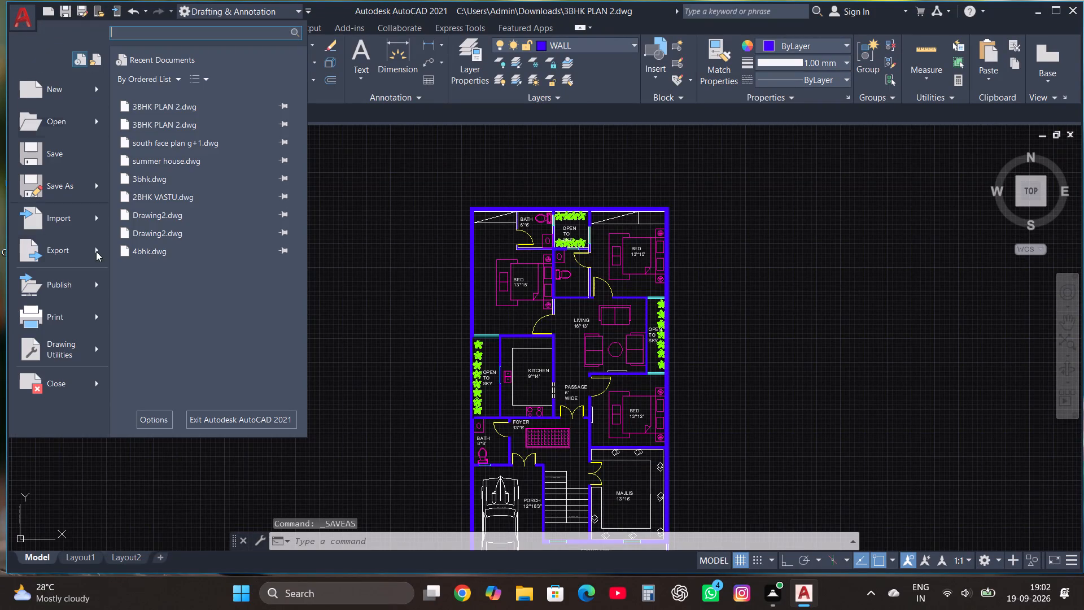
click(55, 319)
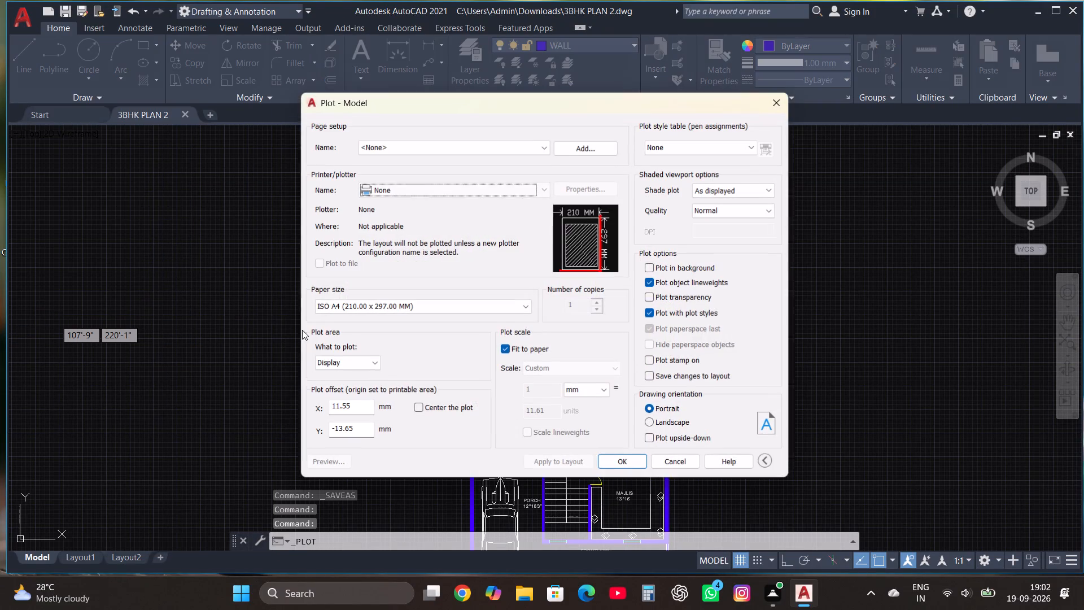
click(451, 151)
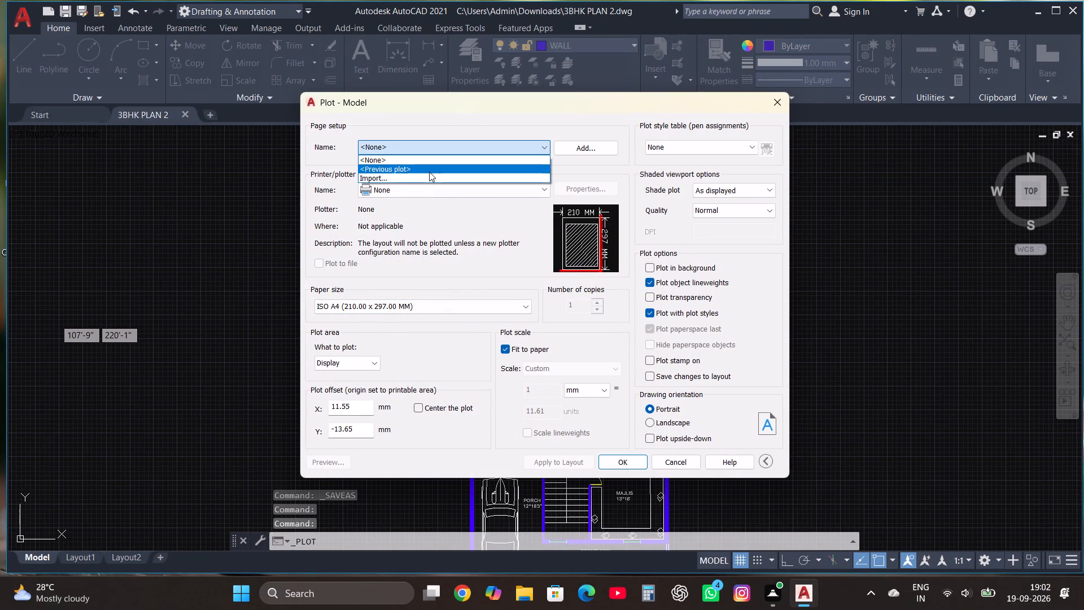
click(429, 172)
click(457, 190)
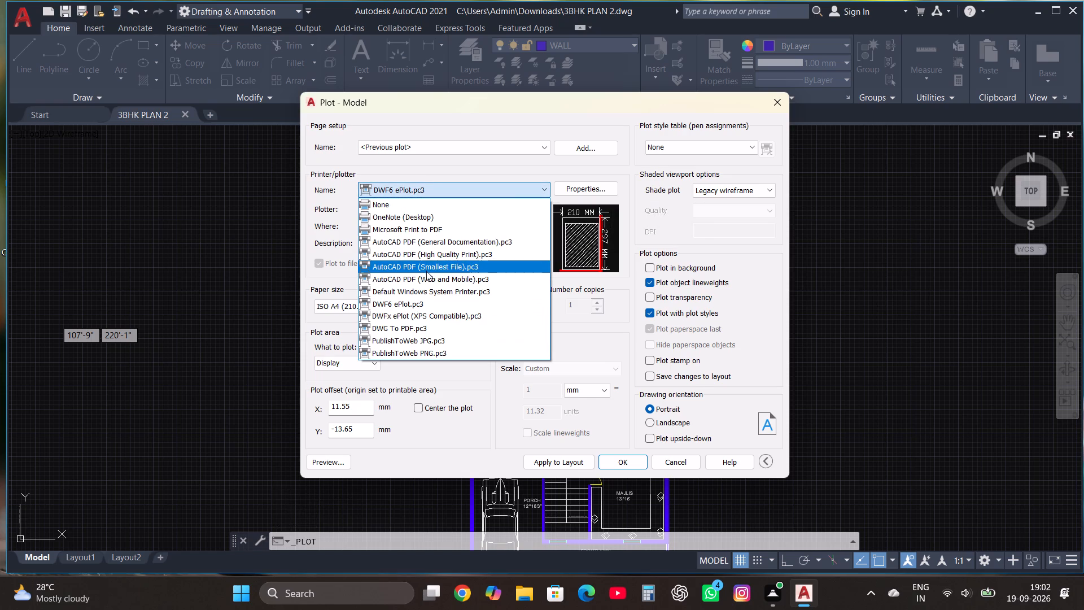
click(430, 243)
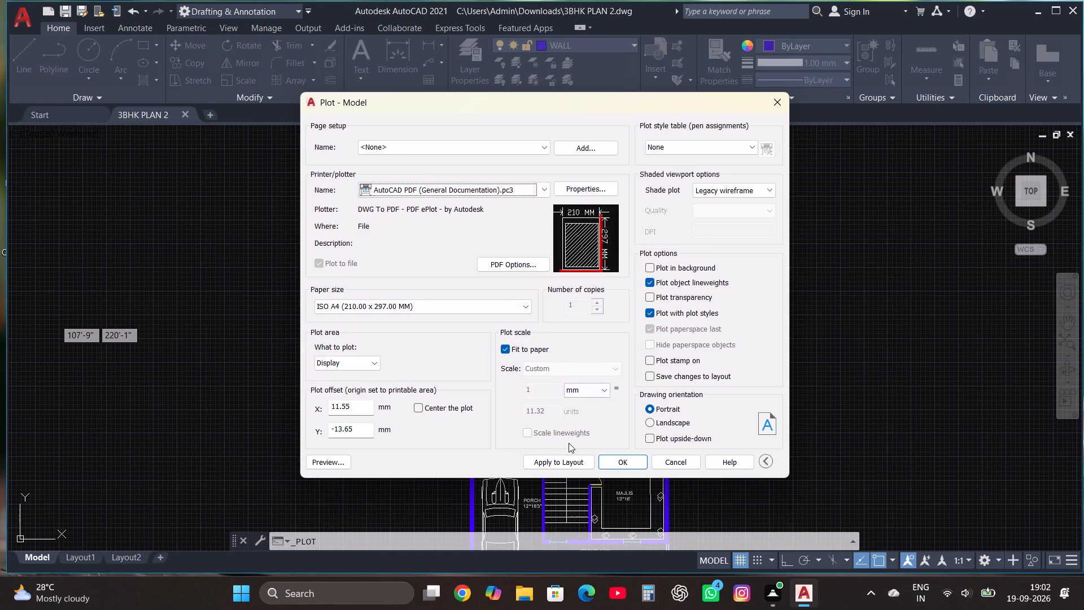
click(563, 460)
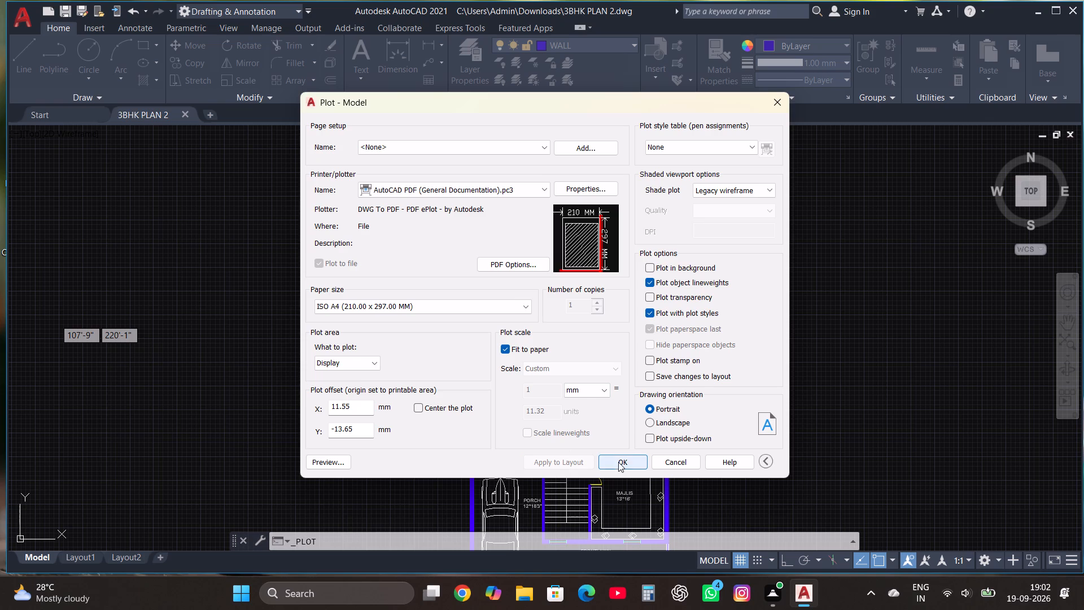
Plot the drawing to 3BHK PLAN 2-Model.pdf in the Downloads folder and close the PDF viewer.
click(618, 462)
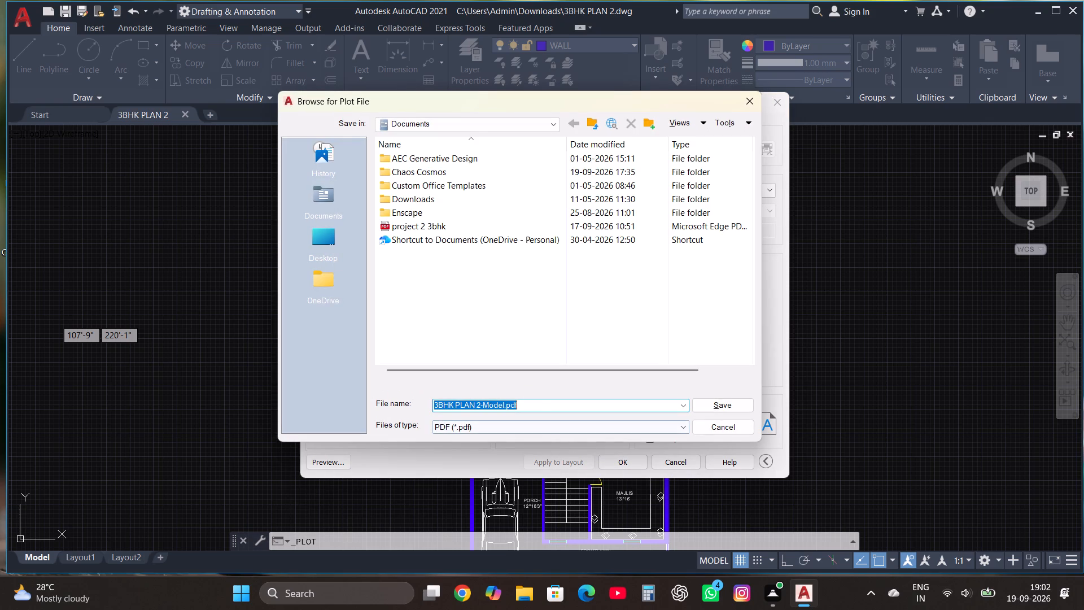
click(477, 134)
click(480, 121)
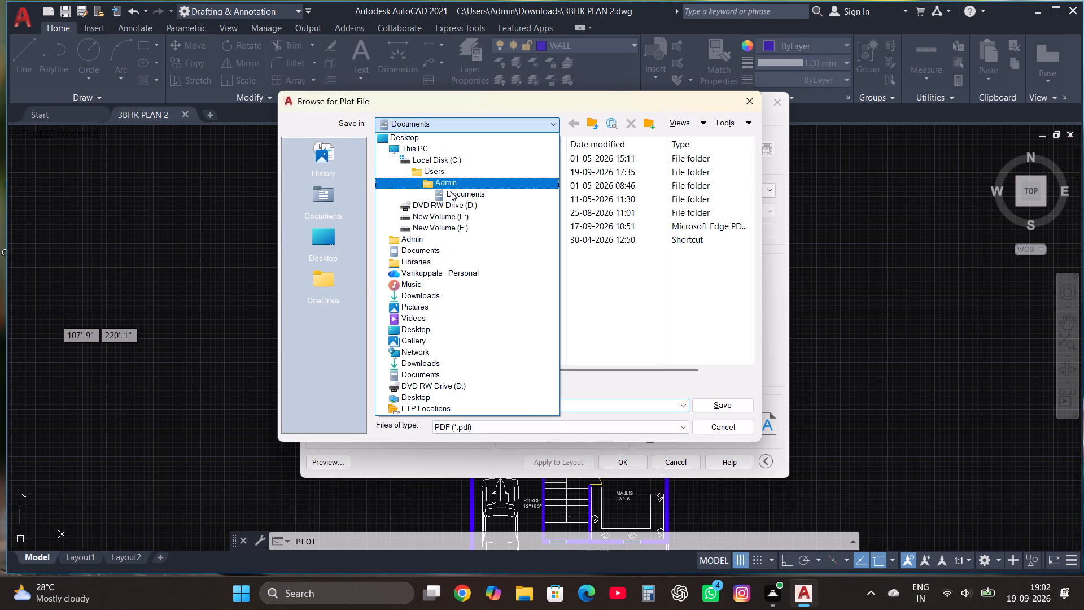
click(426, 297)
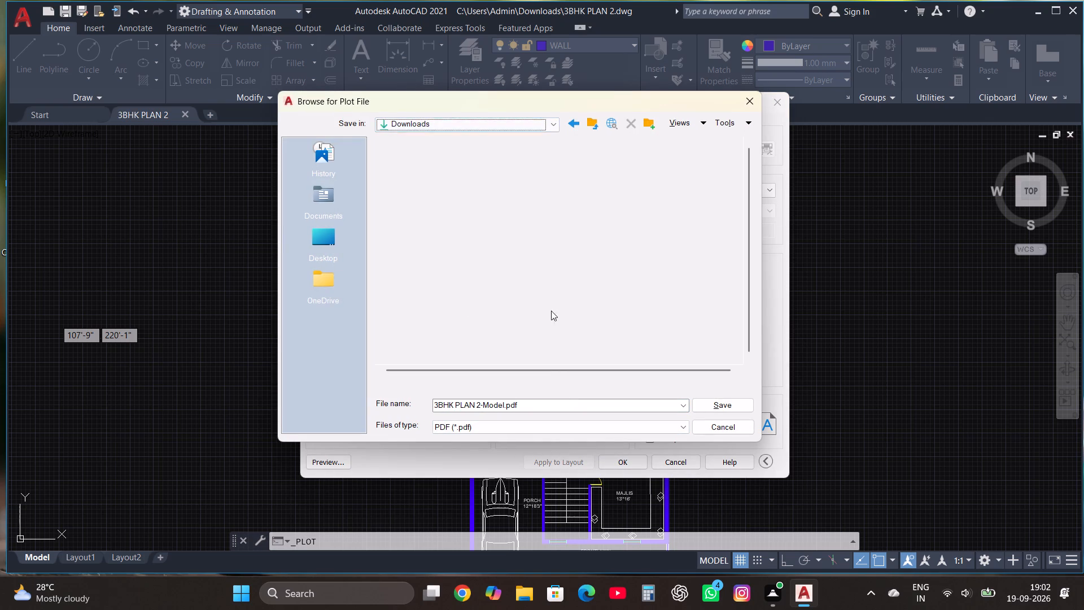
click(718, 406)
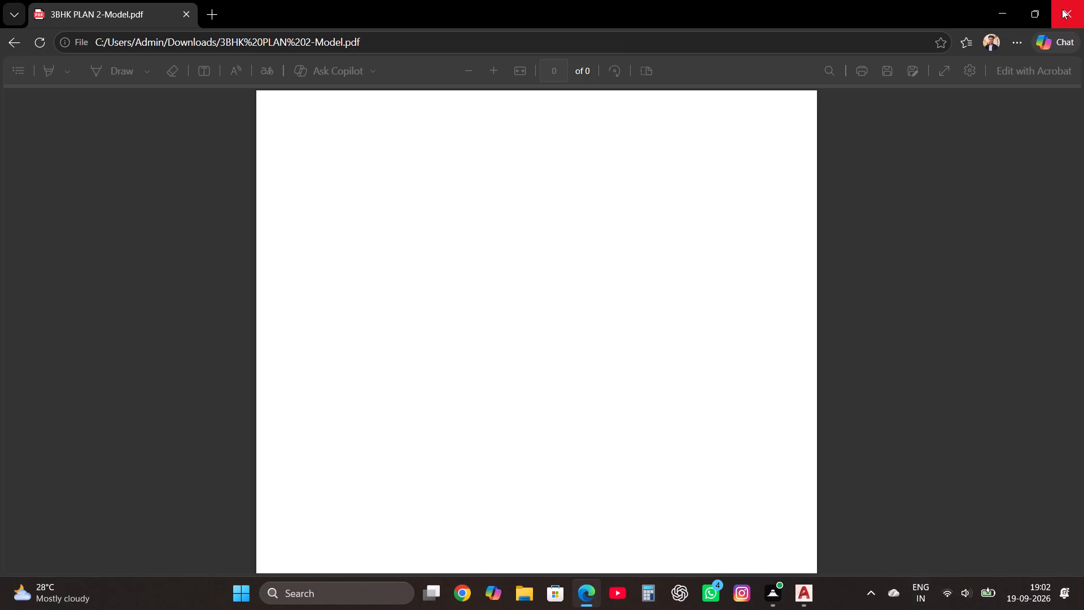
click(1062, 9)
Export the drawing as the DWF file 3BHK PLAN 2.dwf in the Downloads folder.
click(25, 22)
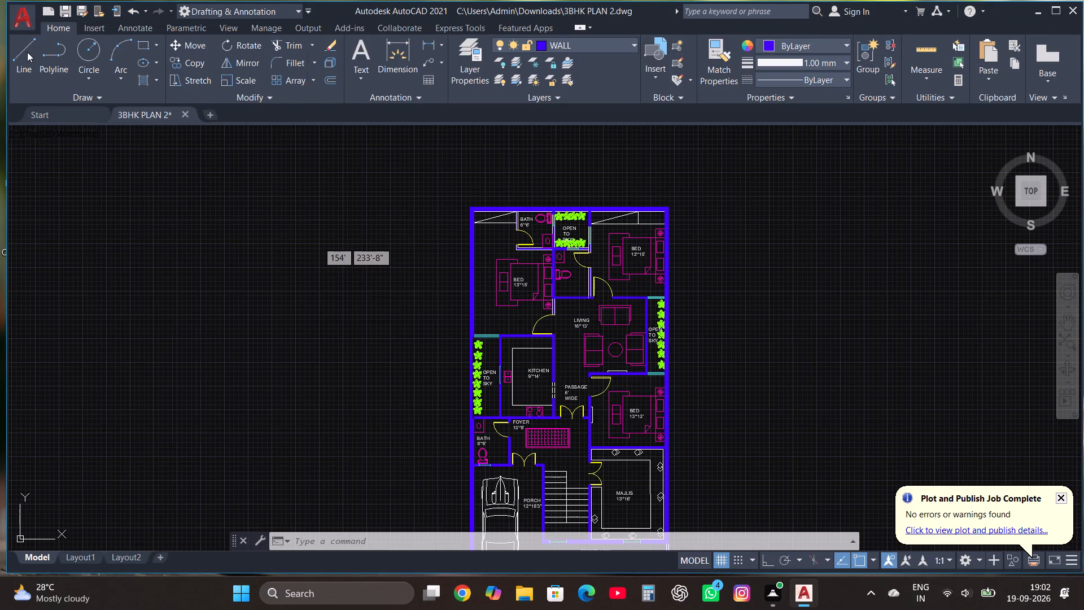
click(60, 251)
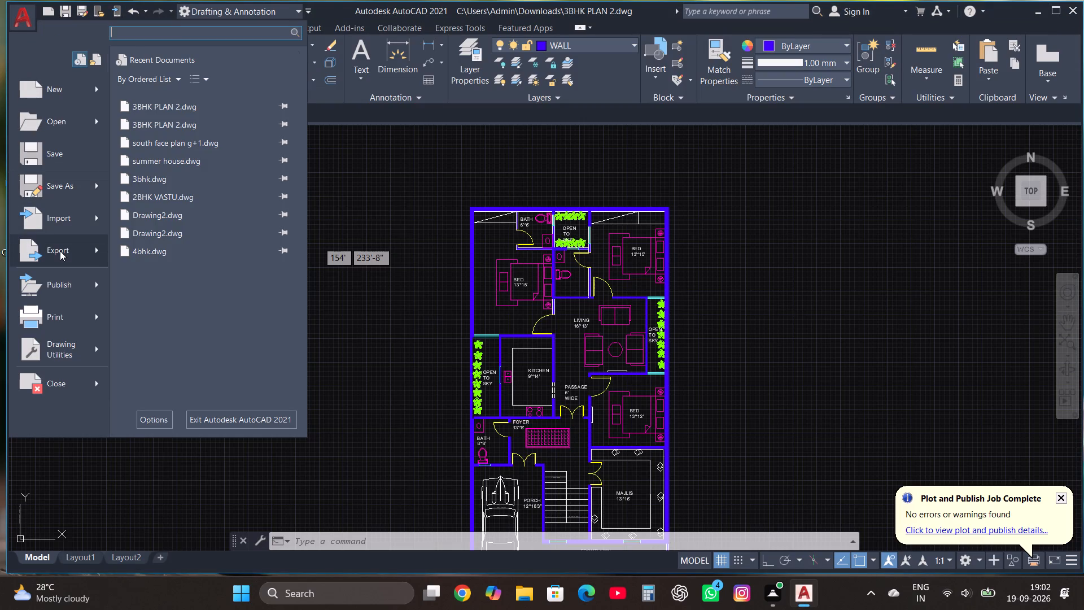
click(196, 107)
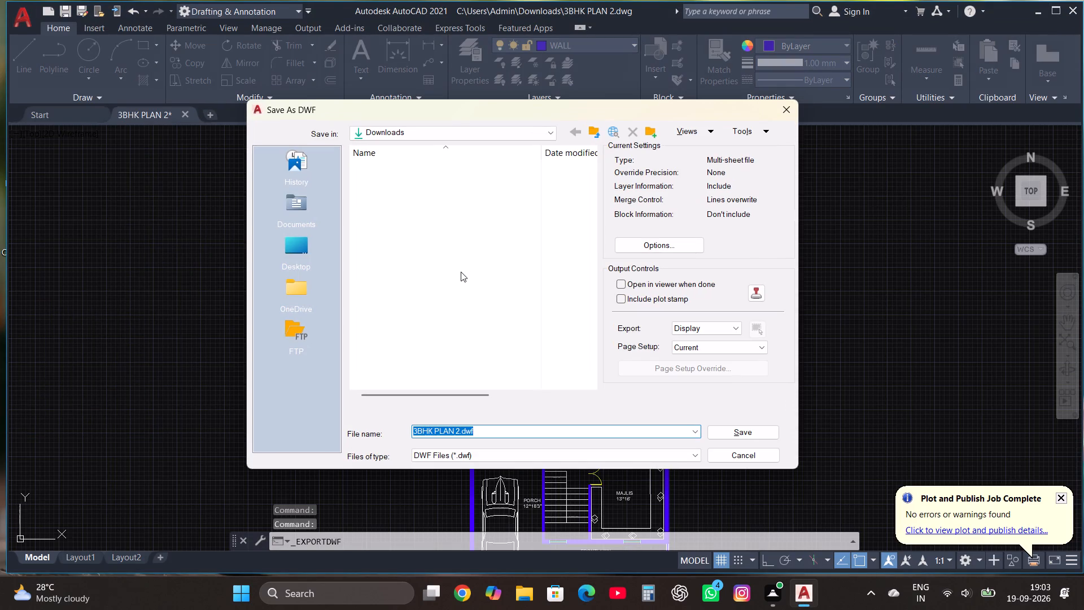
click(770, 432)
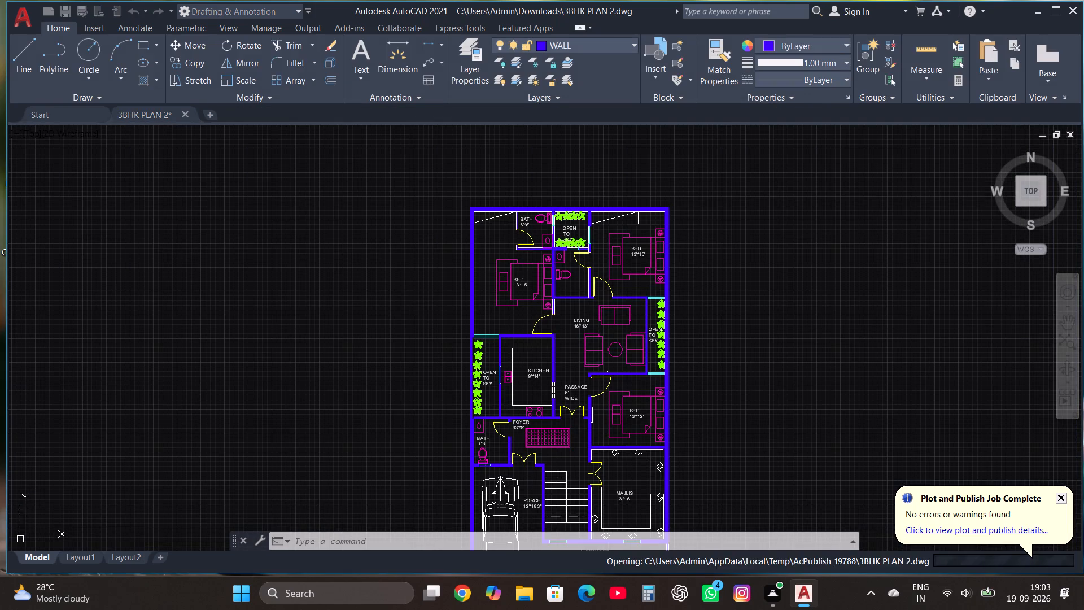